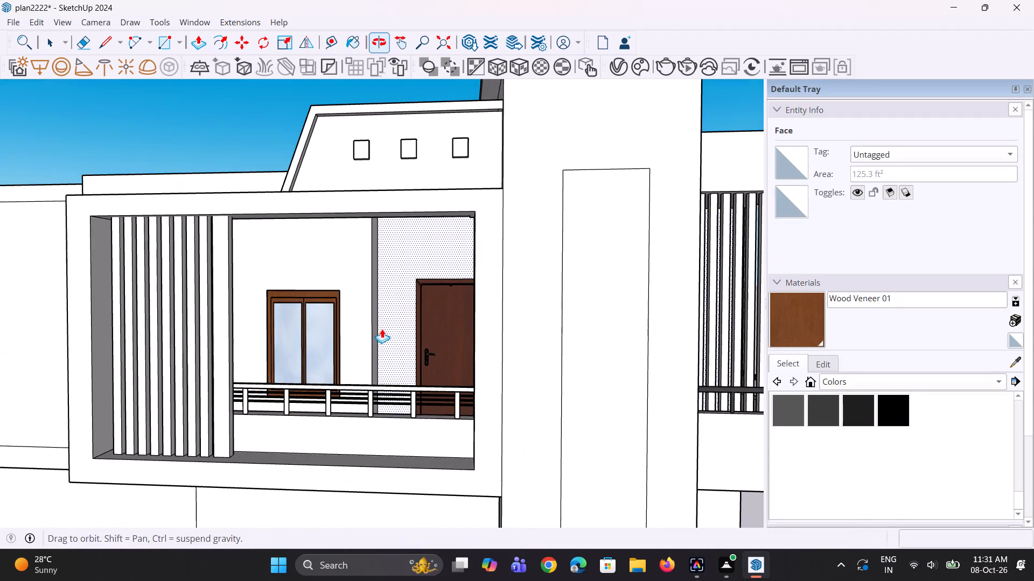
Examine the upper-floor balcony with its dropped ceiling panel, and the whole front elevation of the house, from several angles.
key(space)
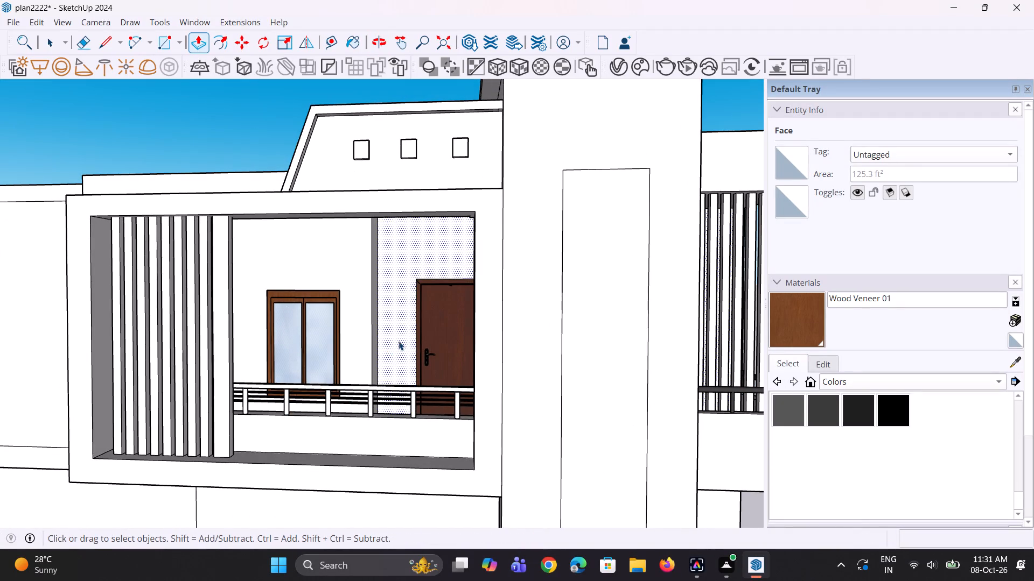
key(space)
scroll(371, 295, down, 5)
middle_drag(371, 295, 409, 339)
click(359, 160)
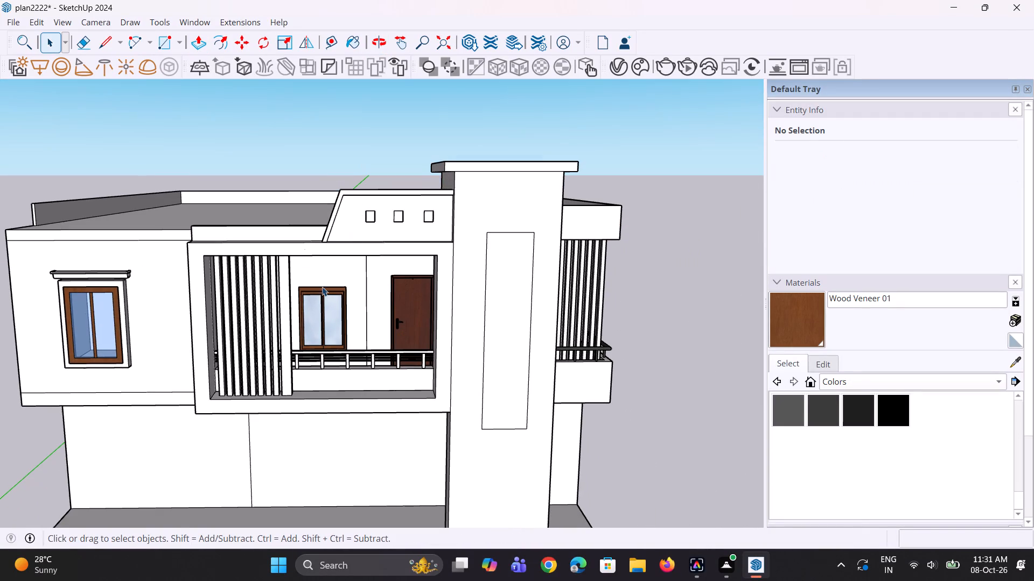
middle_drag(319, 287, 284, 119)
scroll(321, 322, up, 3)
middle_drag(326, 322, 373, 306)
scroll(360, 308, up, 3)
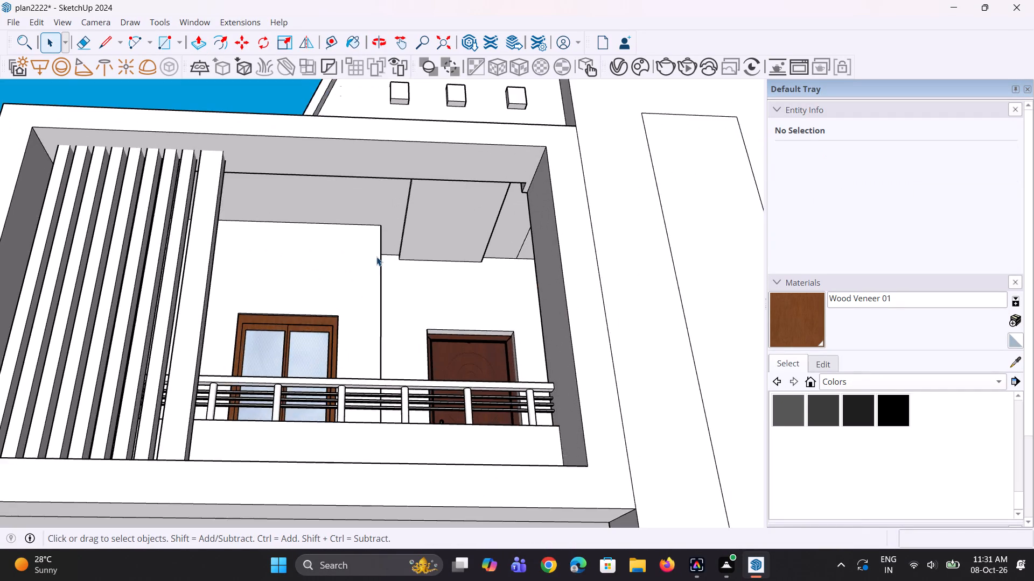
scroll(376, 257, up, 2)
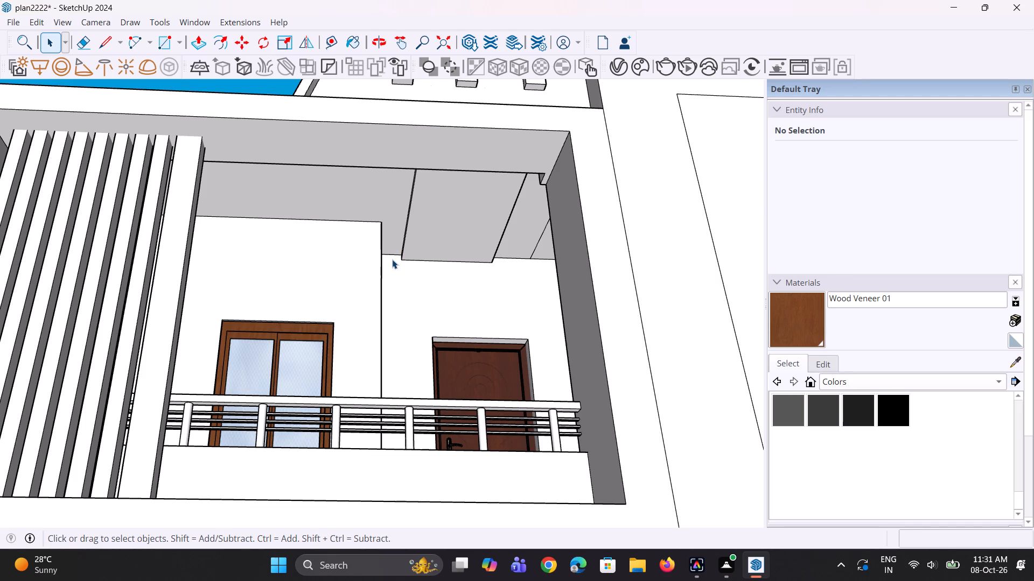
scroll(458, 255, down, 3)
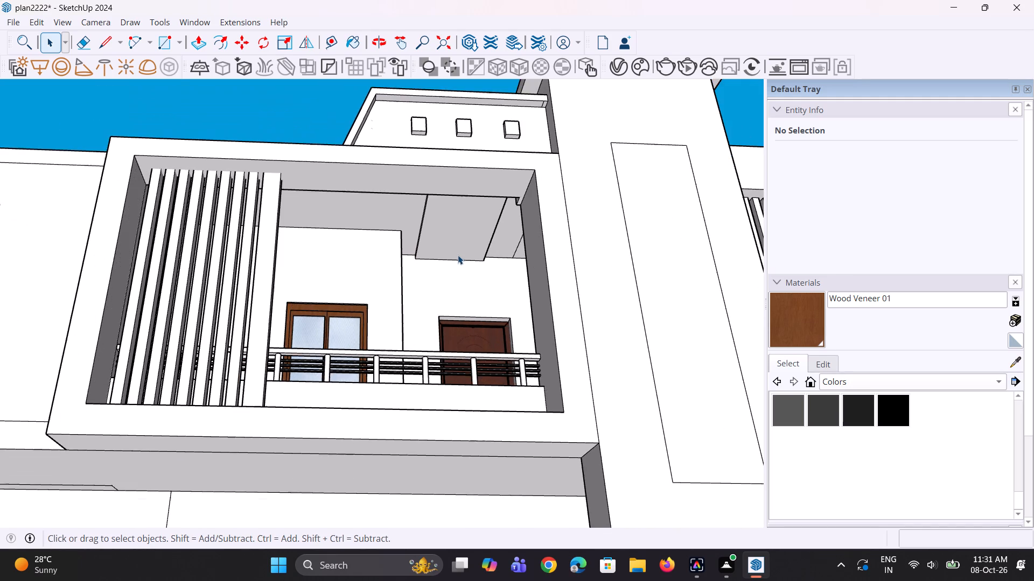
middle_drag(458, 255, 450, 388)
scroll(457, 337, up, 1)
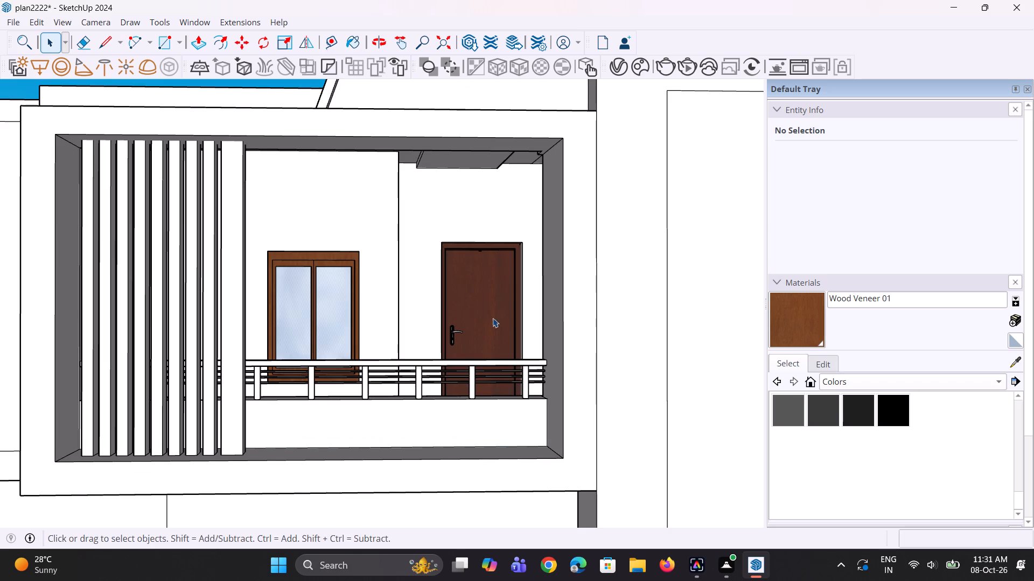
middle_drag(505, 322, 623, 303)
scroll(619, 303, up, 5)
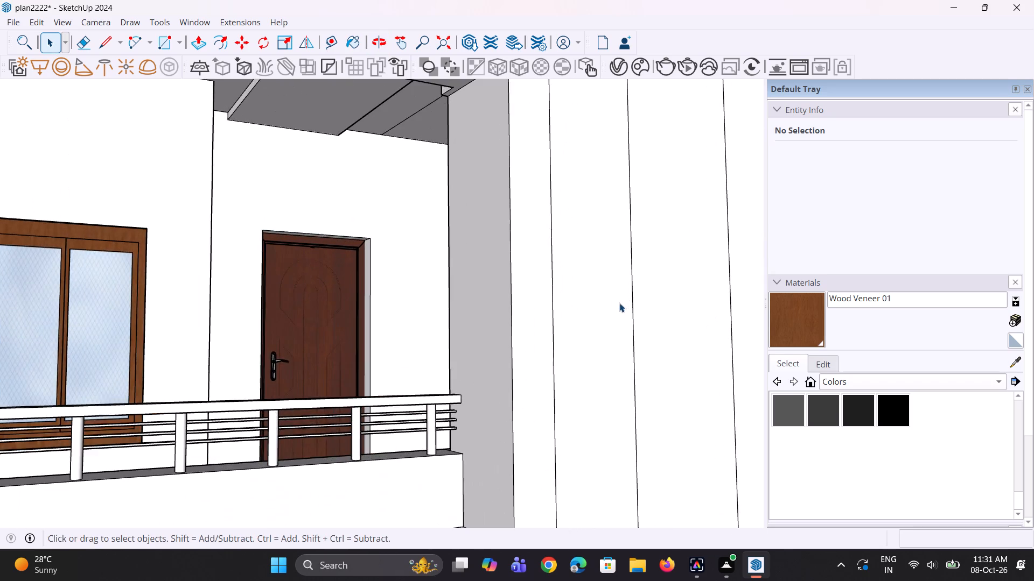
scroll(619, 303, down, 7)
middle_drag(574, 361, 582, 365)
middle_click(582, 365)
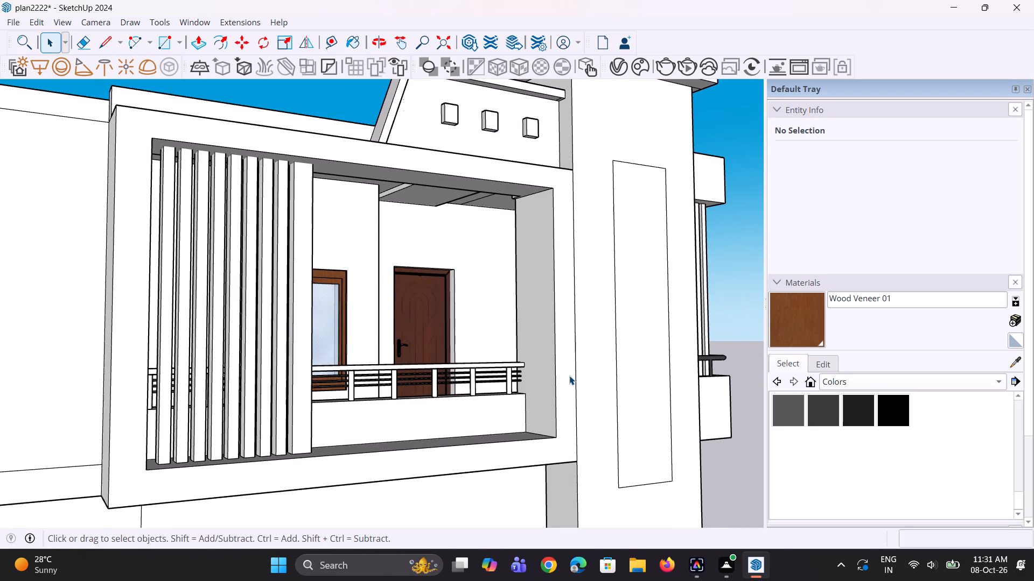
scroll(566, 377, down, 3)
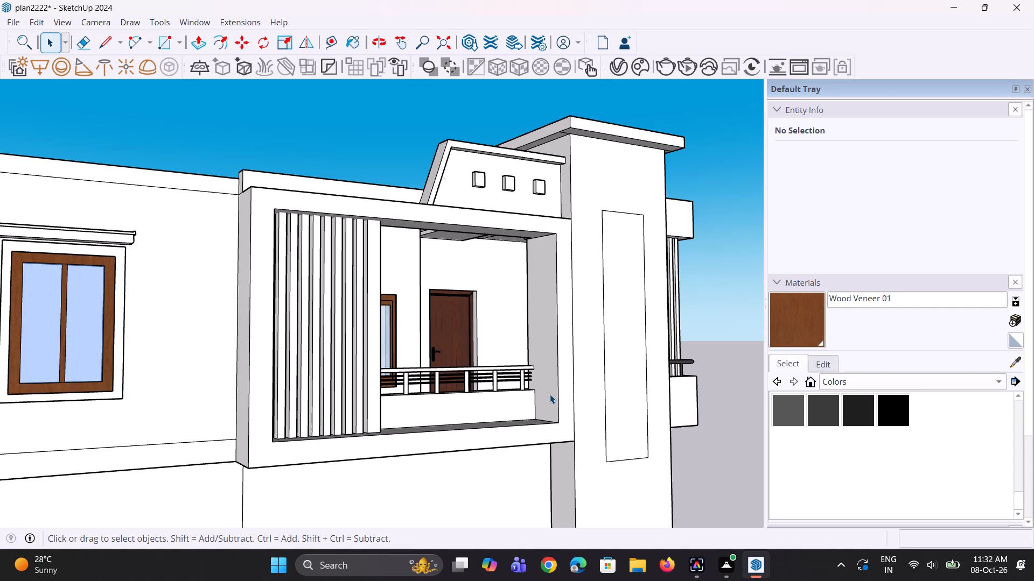
scroll(522, 360, down, 4)
middle_drag(513, 353, 422, 386)
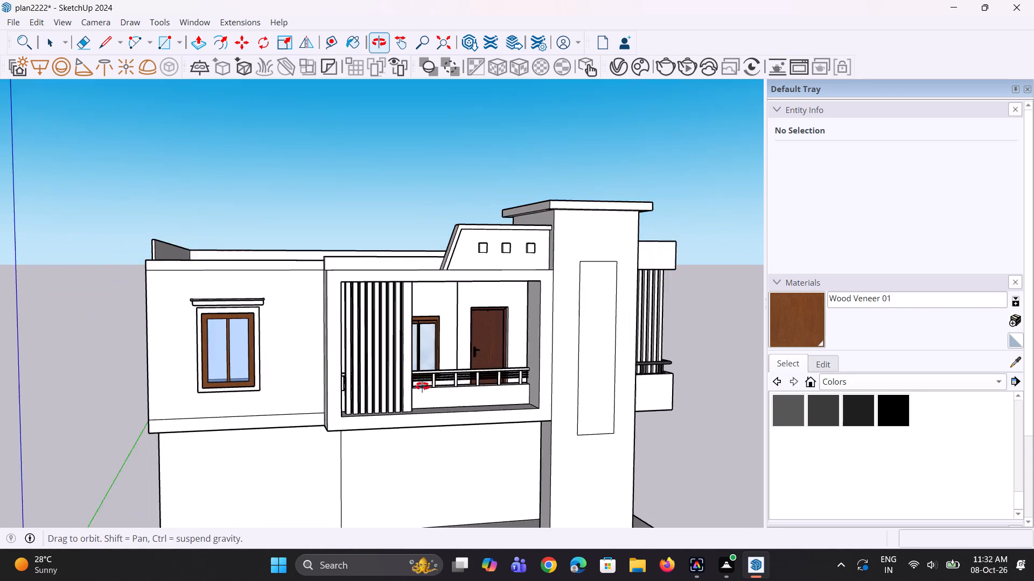
middle_drag(422, 386, 420, 387)
scroll(511, 358, up, 2)
middle_drag(506, 337, 492, 287)
scroll(492, 287, up, 1)
scroll(491, 286, down, 4)
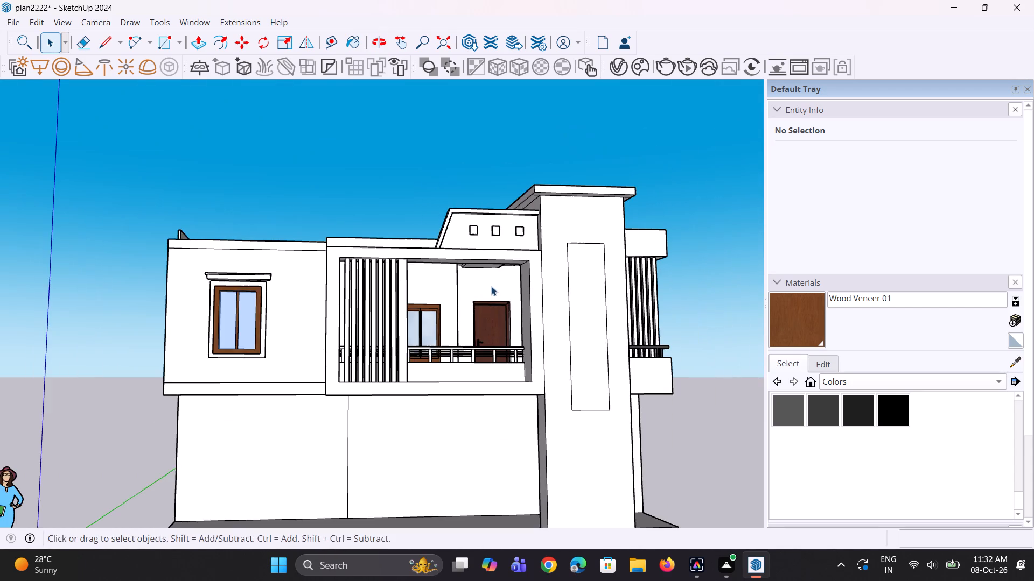
middle_drag(486, 302, 484, 284)
scroll(474, 287, down, 5)
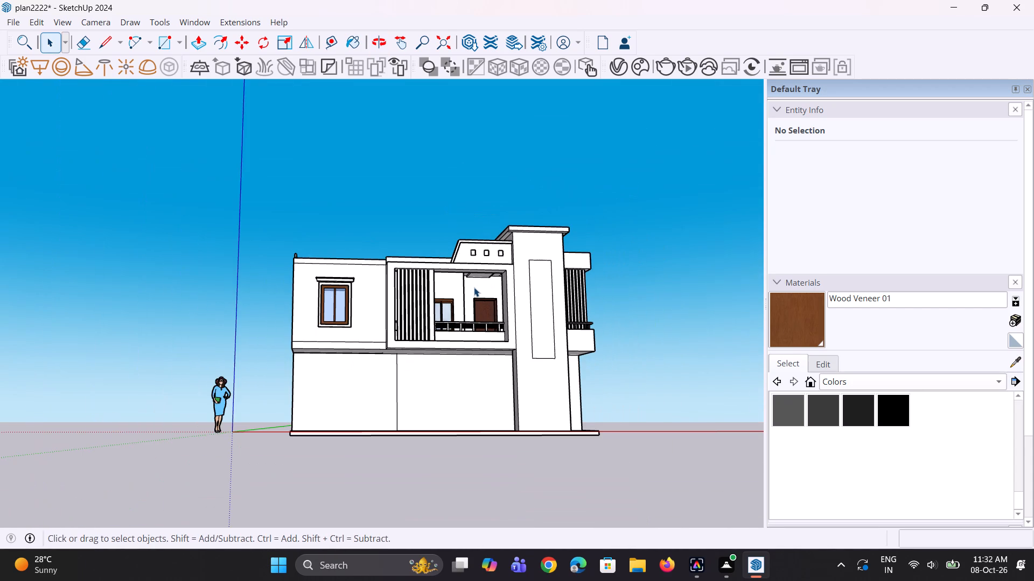
middle_click(474, 287)
scroll(481, 237, up, 2)
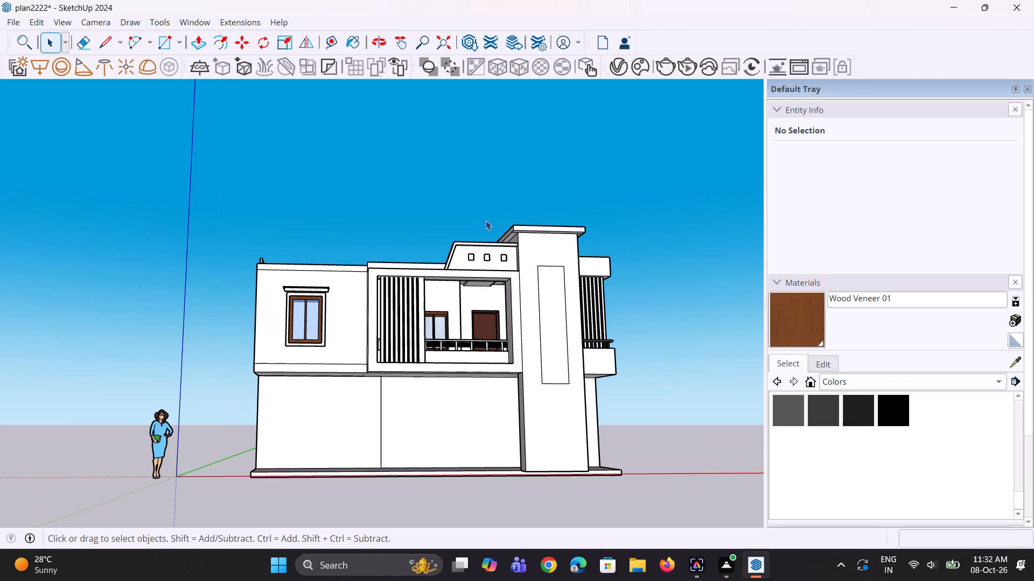
Draw a short line about 2 5/16" long across the dropped ceiling panel's window-side face, near the front beam.
middle_drag(421, 328, 429, 341)
scroll(486, 292, up, 4)
middle_drag(486, 292, 489, 268)
scroll(460, 287, up, 4)
middle_drag(459, 287, 455, 274)
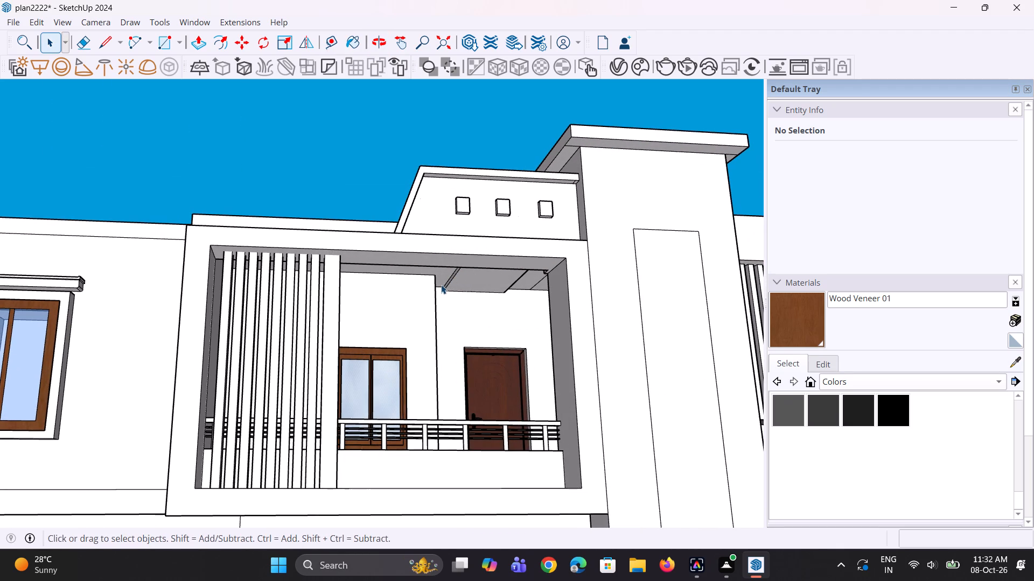
scroll(441, 285, up, 2)
middle_drag(441, 285, 453, 268)
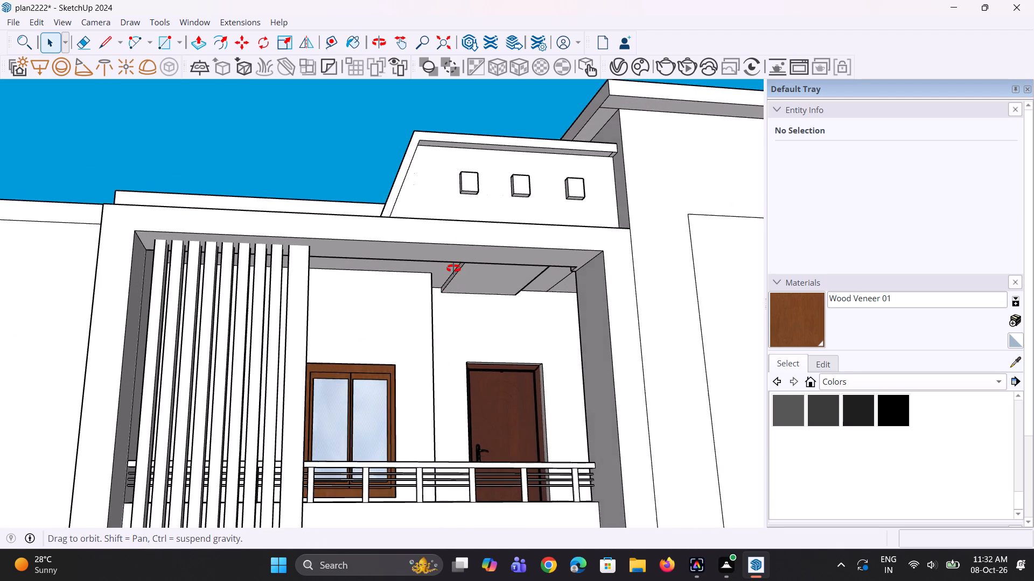
middle_drag(453, 268, 466, 126)
scroll(443, 279, up, 3)
middle_drag(448, 290, 511, 268)
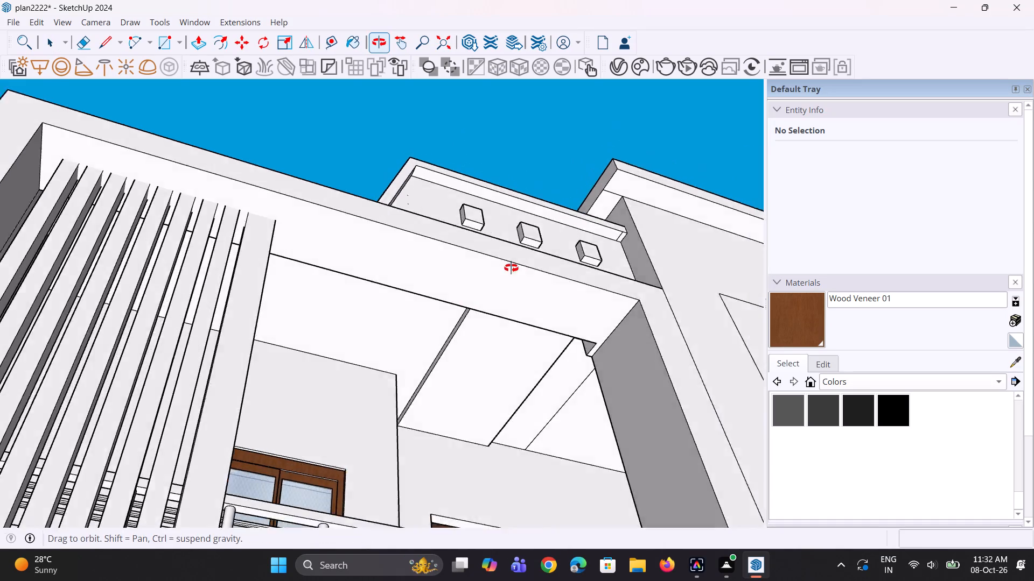
middle_drag(511, 268, 534, 209)
scroll(481, 327, up, 4)
middle_drag(441, 329, 406, 335)
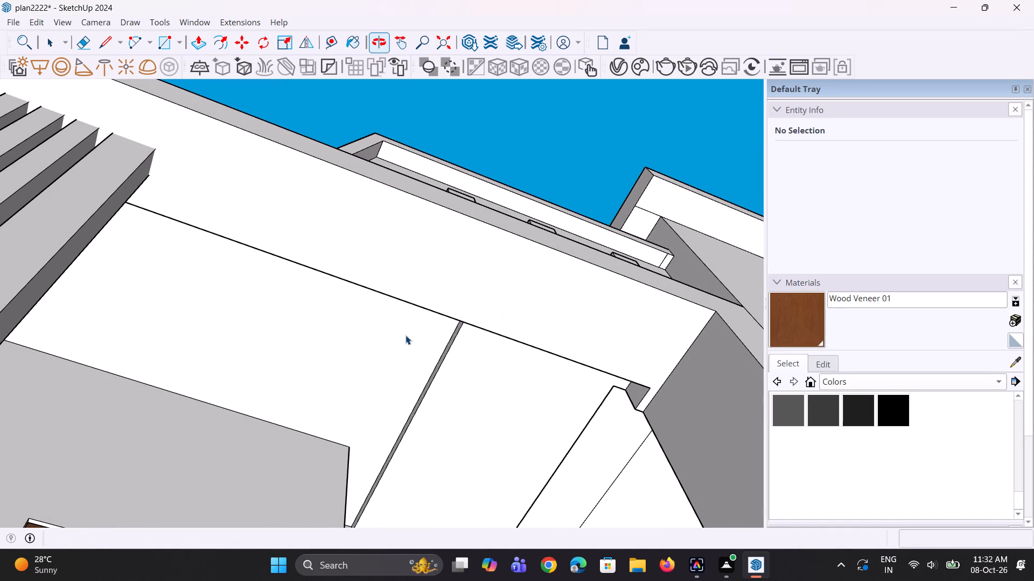
key(l)
scroll(430, 354, up, 2)
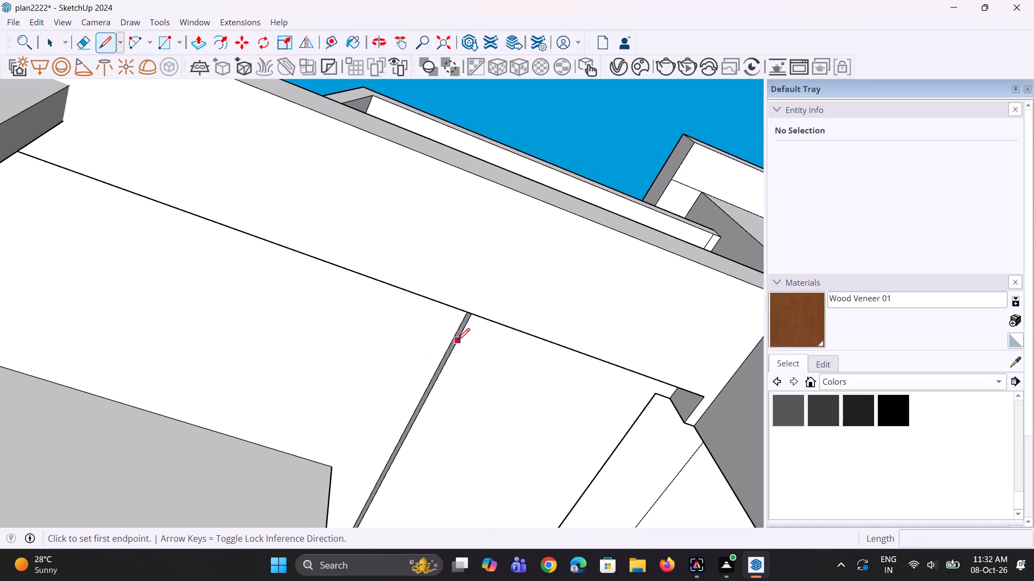
click(458, 340)
click(450, 336)
Copy the short edge about 1' 7 5/8" along the panel's window-side face, away from the front beam.
key(space)
scroll(469, 342, up, 4)
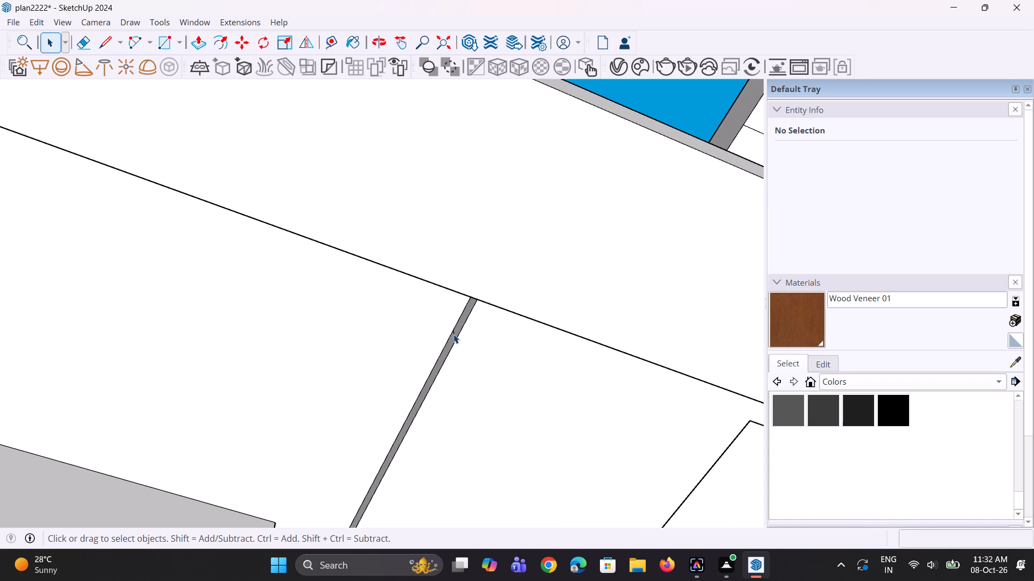
click(453, 334)
scroll(452, 344, up, 2)
key(m)
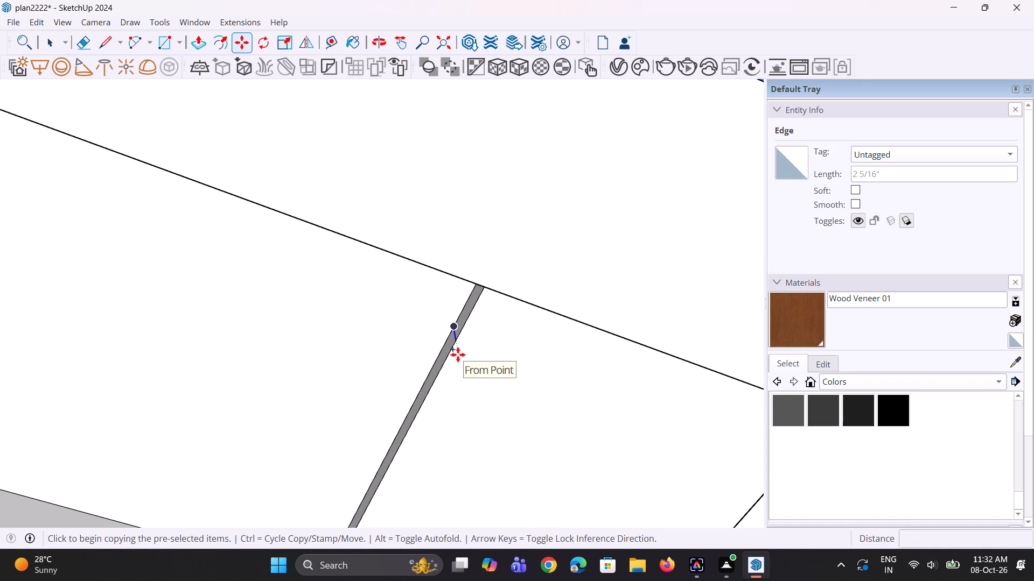
click(460, 345)
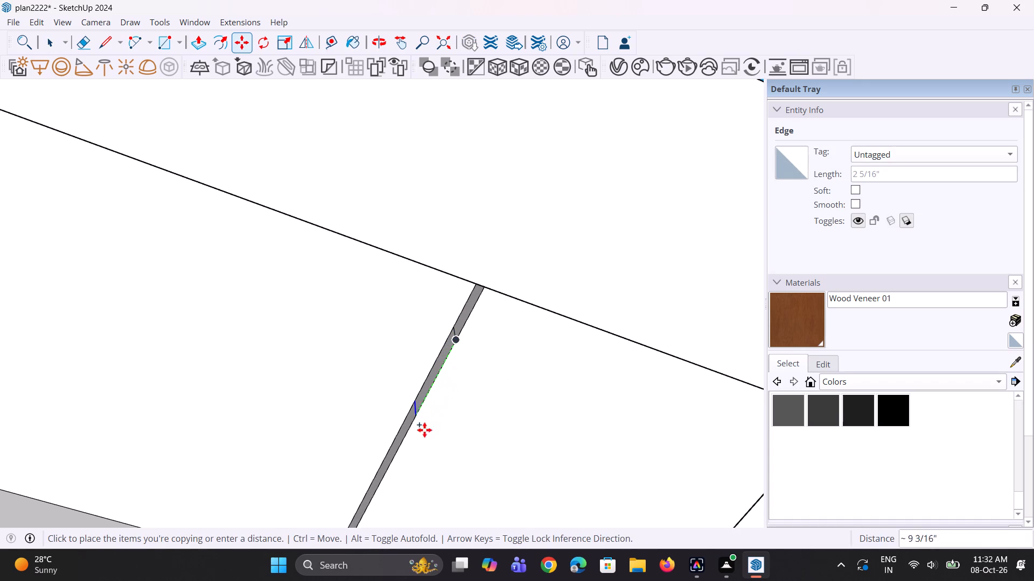
click(385, 501)
Move the copied short edge about 6" farther along the panel's window-side face, away from the front beam.
scroll(417, 426, down, 9)
middle_drag(413, 430, 408, 466)
scroll(403, 431, up, 3)
key(p)
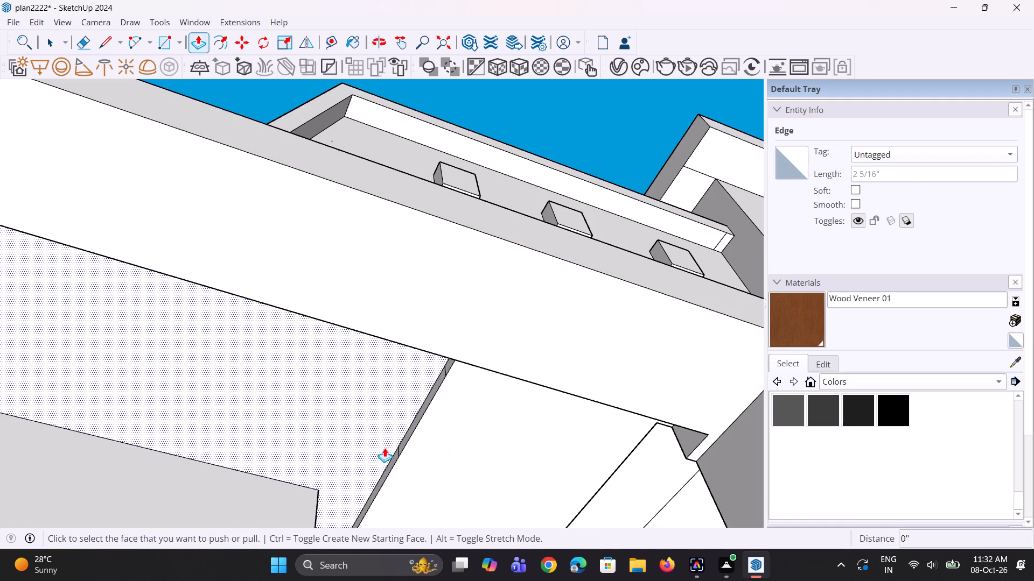
key(space)
key(space)
click(399, 454)
scroll(399, 456, up, 1)
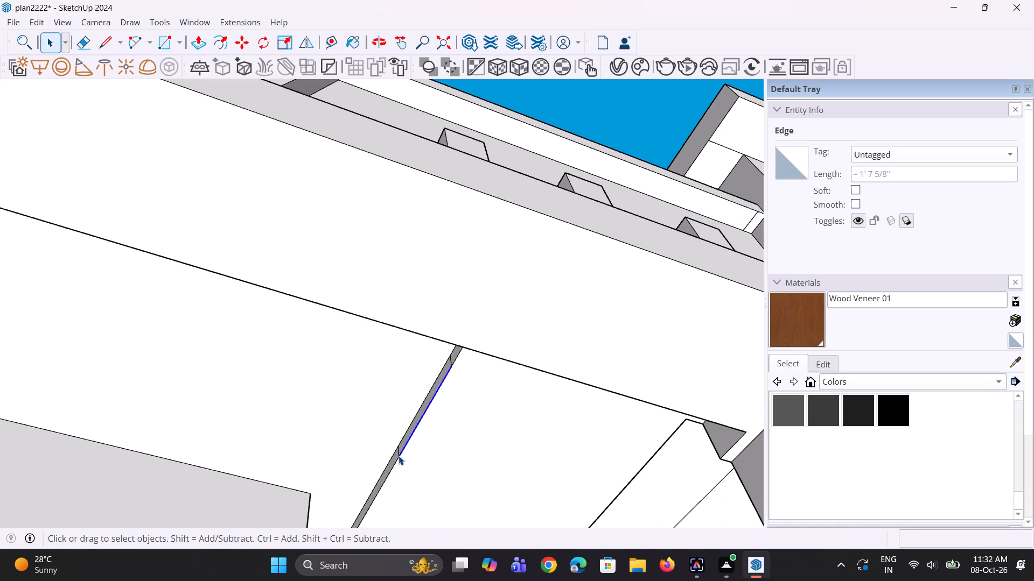
scroll(399, 456, up, 6)
click(399, 452)
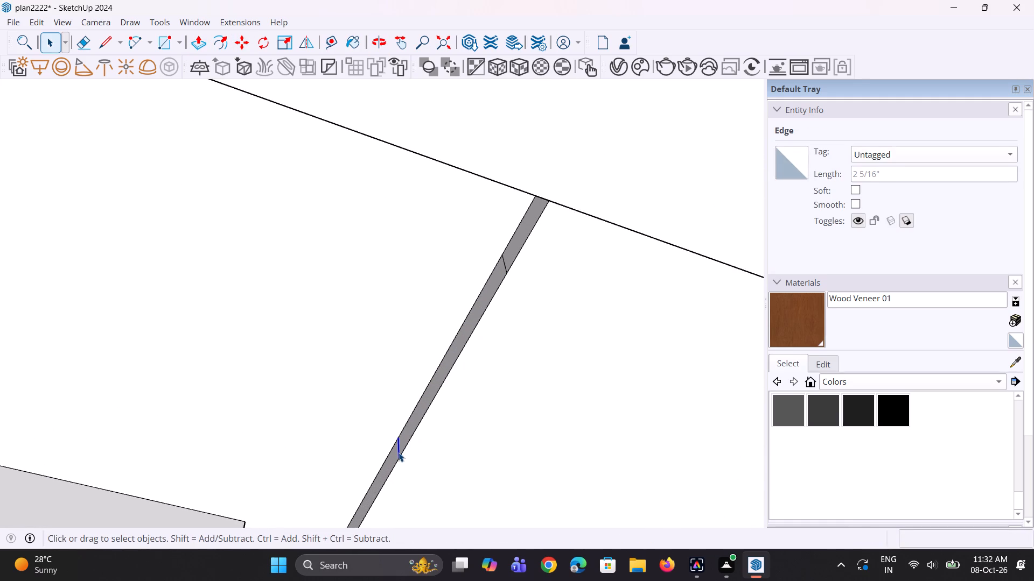
key(m)
click(399, 459)
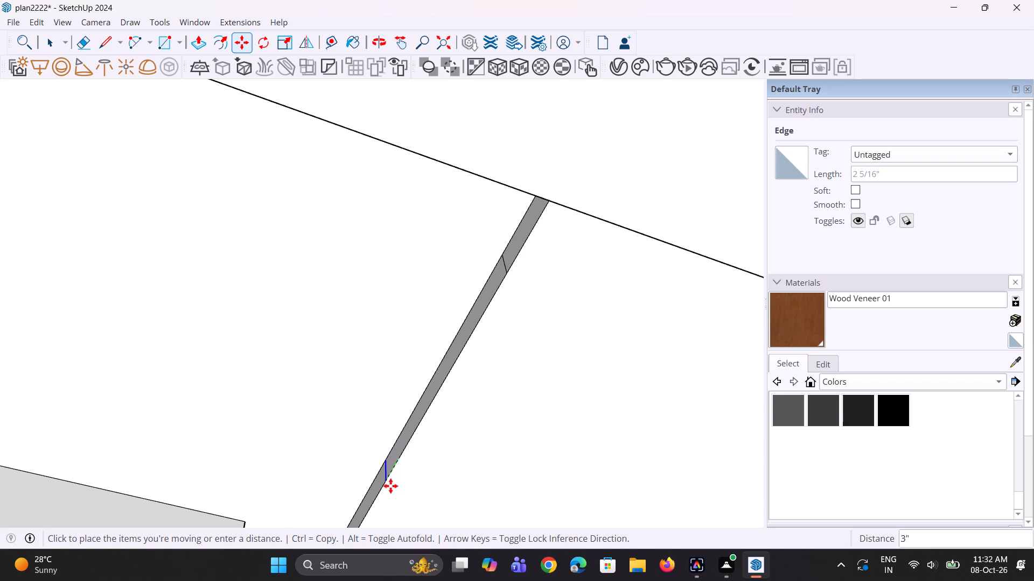
click(379, 506)
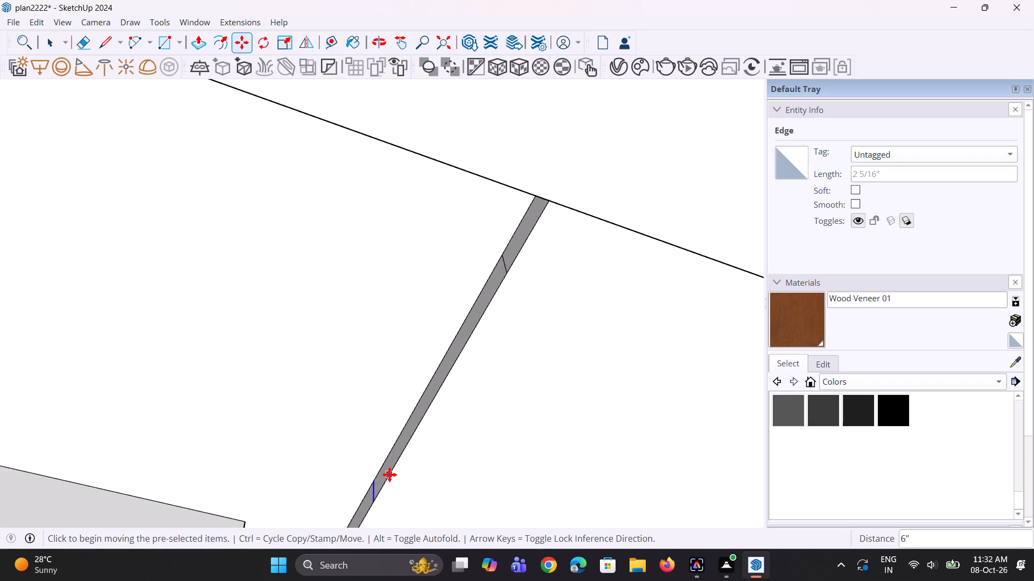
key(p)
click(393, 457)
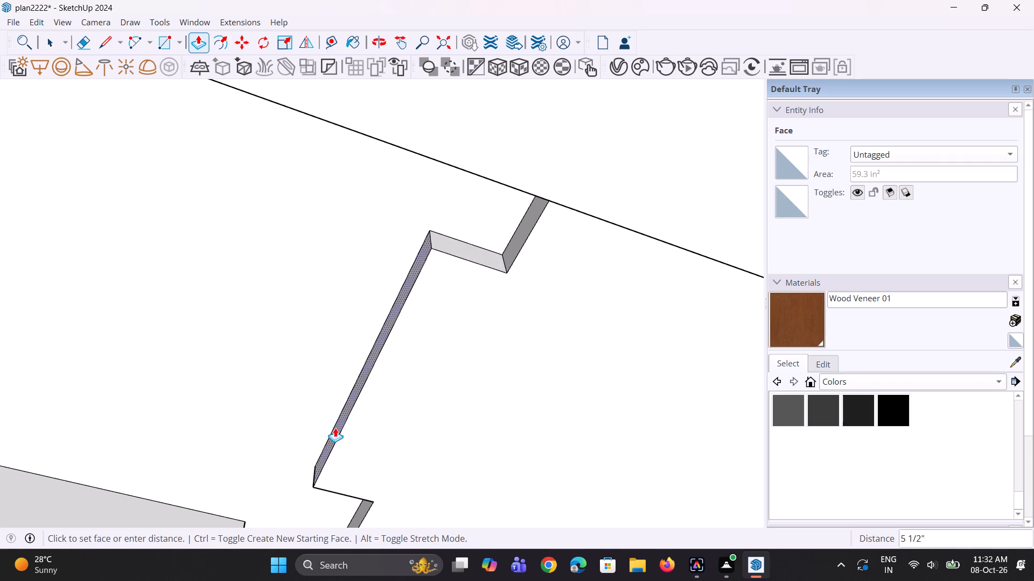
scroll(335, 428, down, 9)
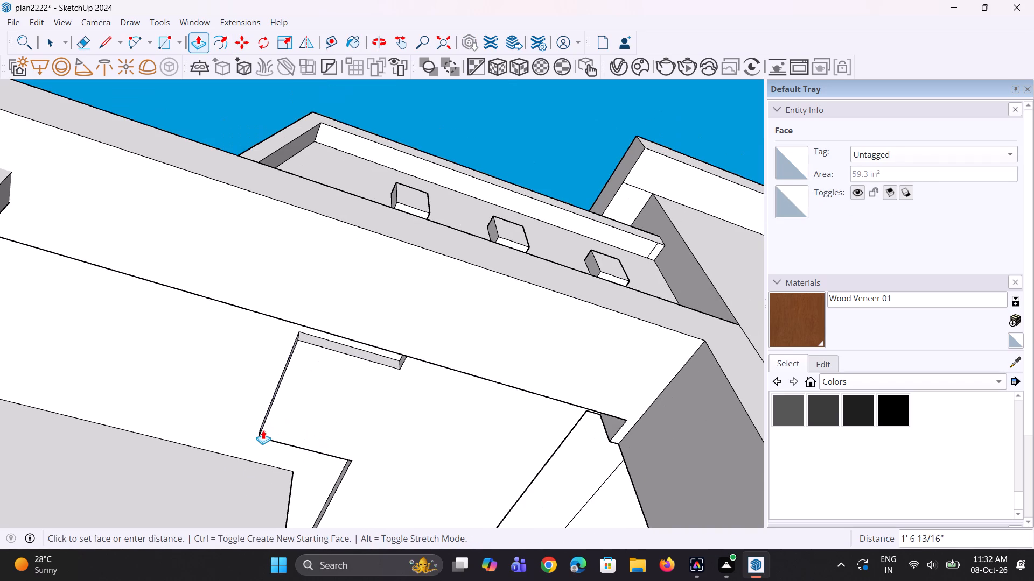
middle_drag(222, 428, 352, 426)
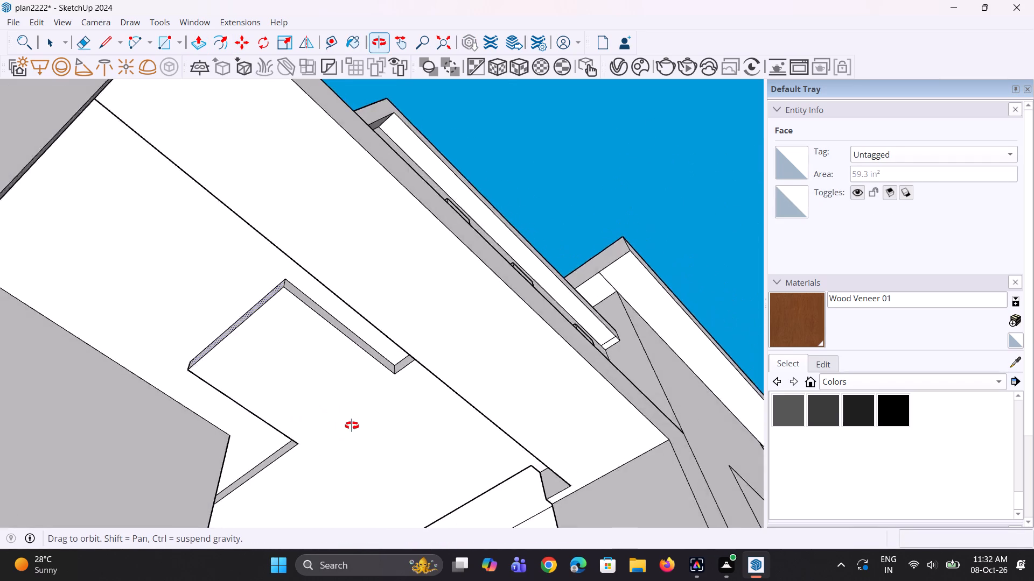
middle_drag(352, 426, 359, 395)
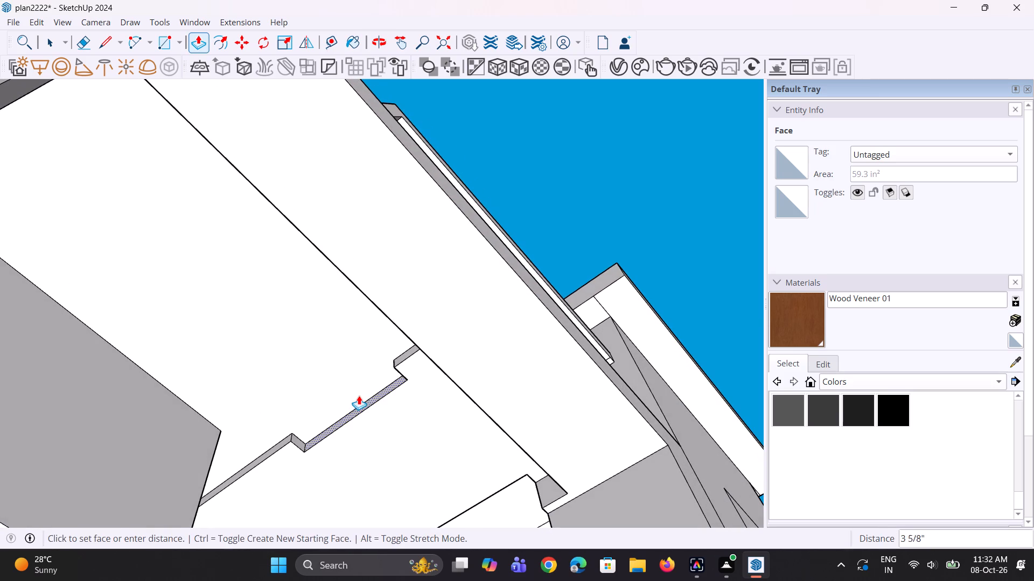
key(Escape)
Move the copied short edge another 6 5/8" or so along the panel's window-side face, away from the front beam.
scroll(282, 398, up, 4)
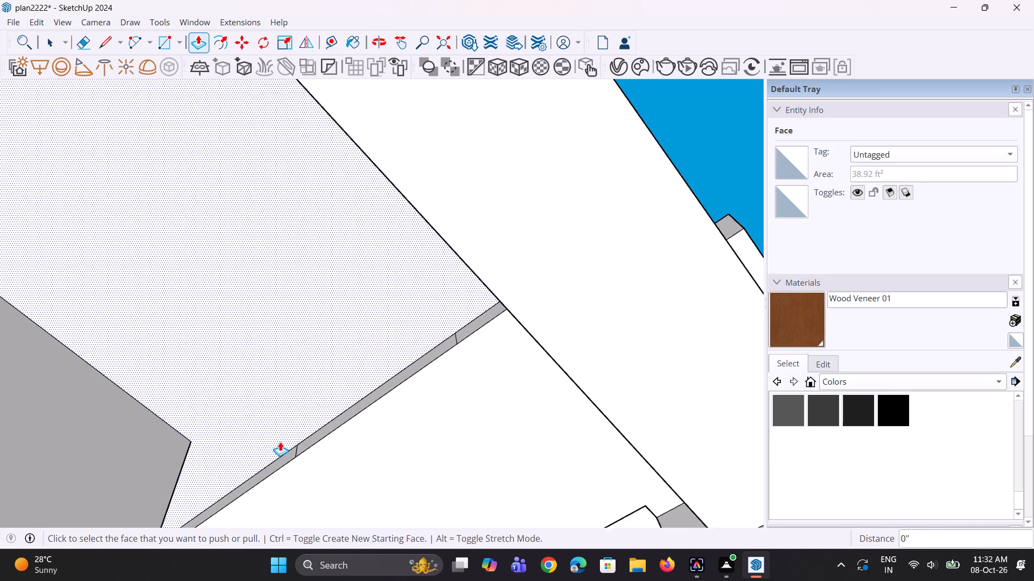
scroll(280, 442, up, 1)
key(space)
key(space)
click(296, 456)
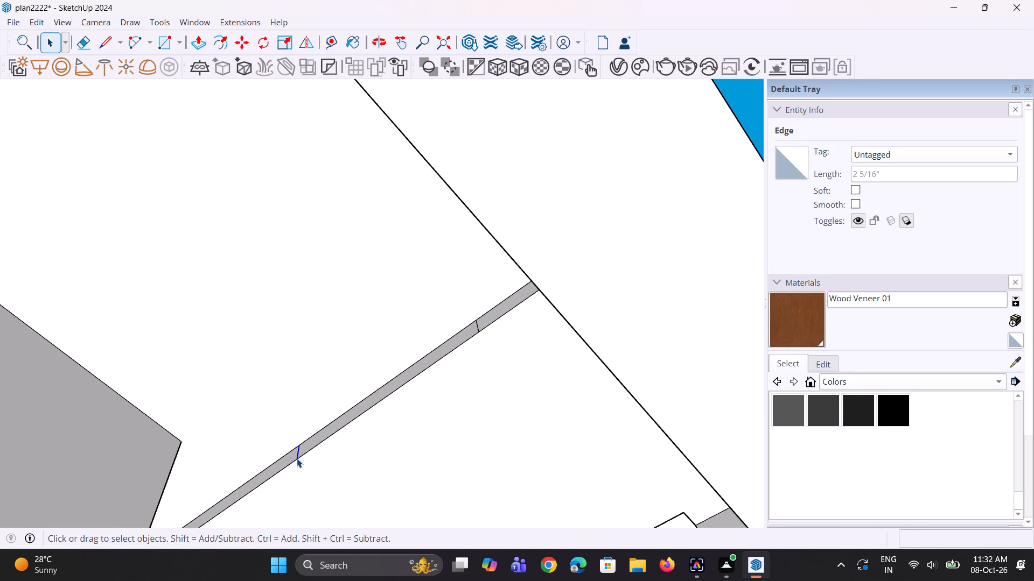
key(m)
click(295, 463)
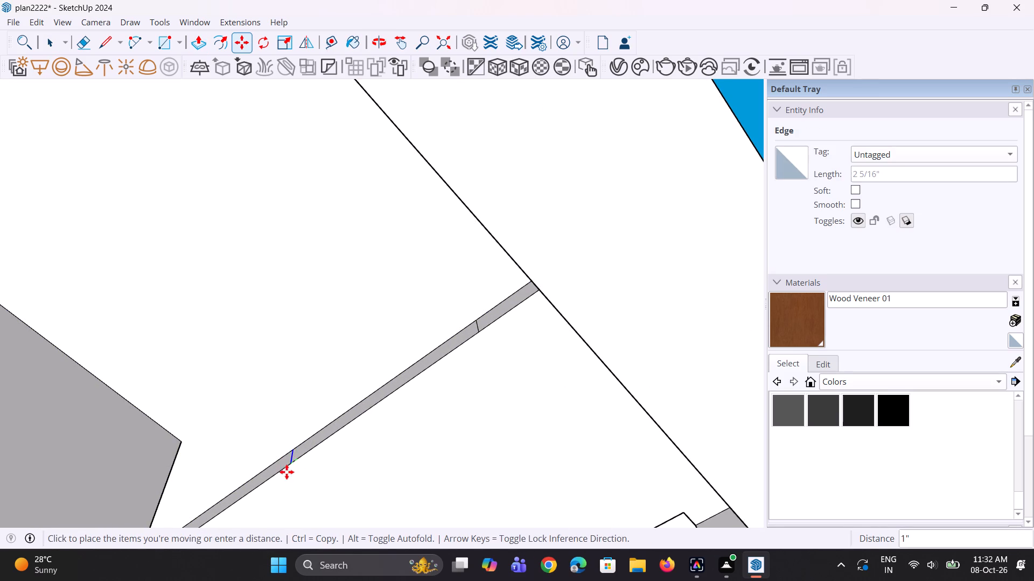
click(257, 488)
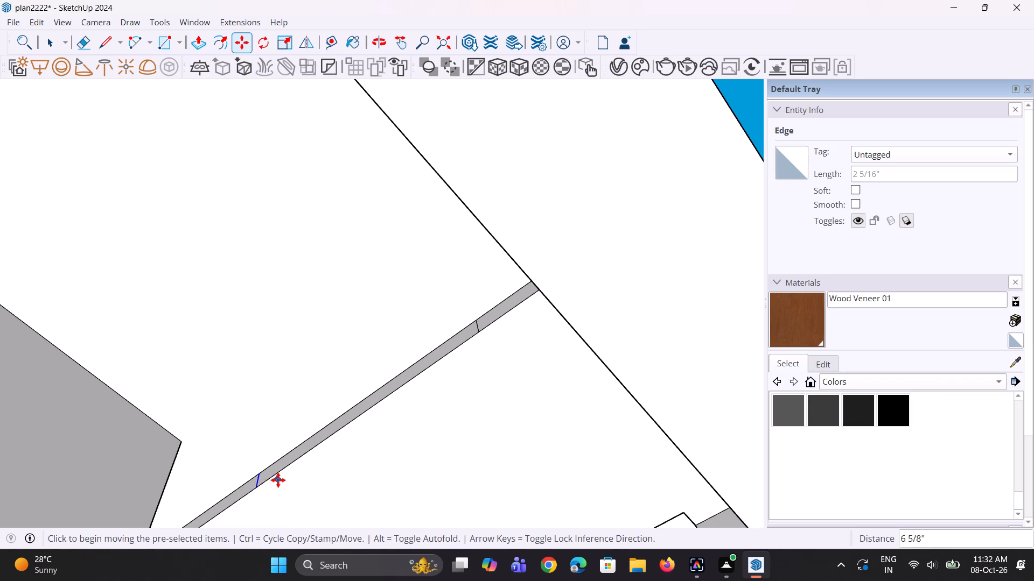
Extend the section between the short edges on the ceiling panel's window-side face about 10' 2 7/16" behind the slats to the end wall.
key(p)
click(286, 459)
scroll(199, 396, down, 5)
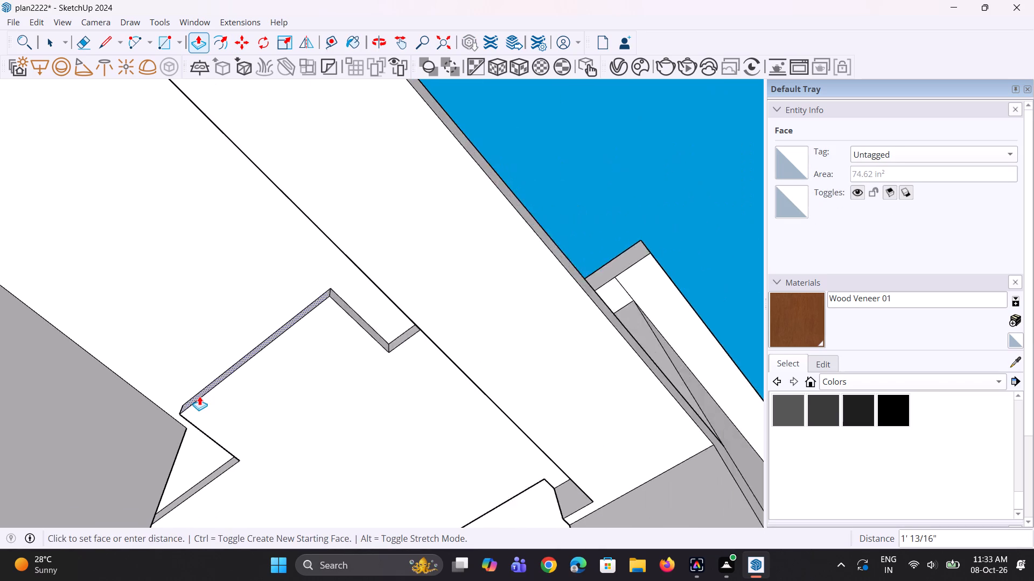
scroll(199, 396, down, 2)
scroll(139, 317, down, 6)
middle_drag(139, 317, 97, 307)
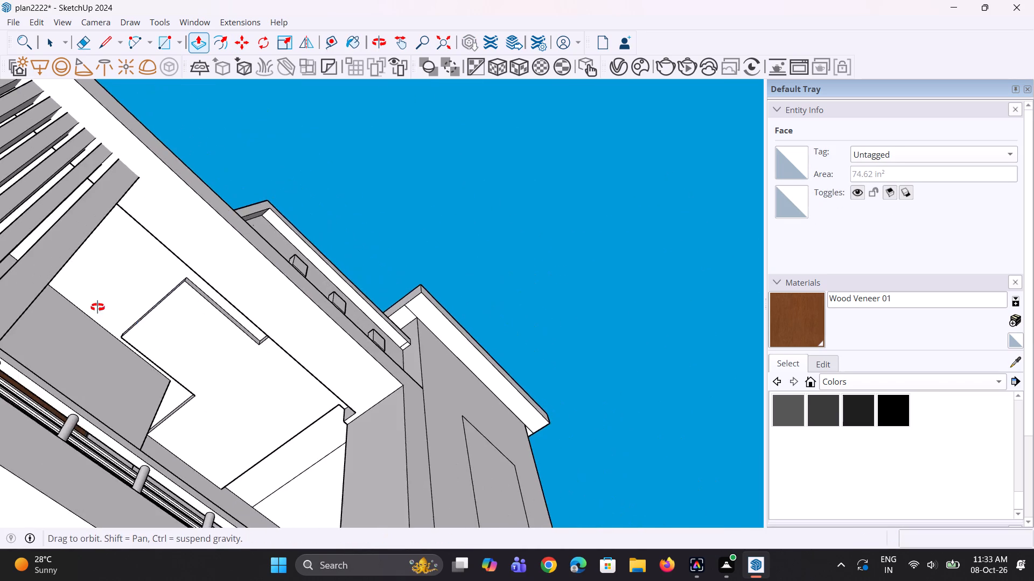
middle_drag(97, 307, 0, 272)
scroll(246, 362, down, 6)
middle_drag(282, 381, 227, 385)
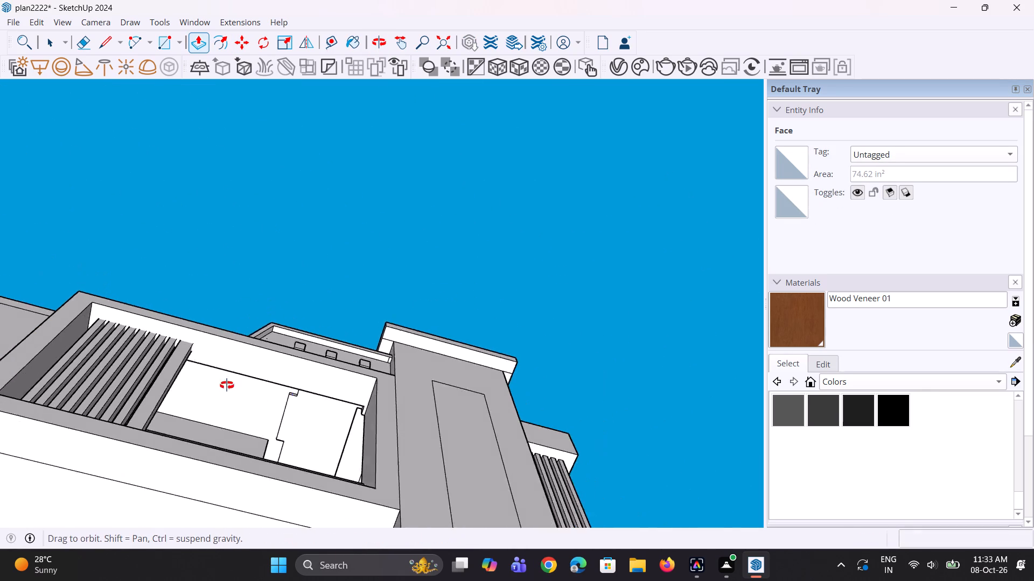
middle_drag(227, 385, 15, 450)
middle_drag(353, 457, 257, 488)
scroll(364, 458, up, 6)
middle_drag(394, 467, 273, 501)
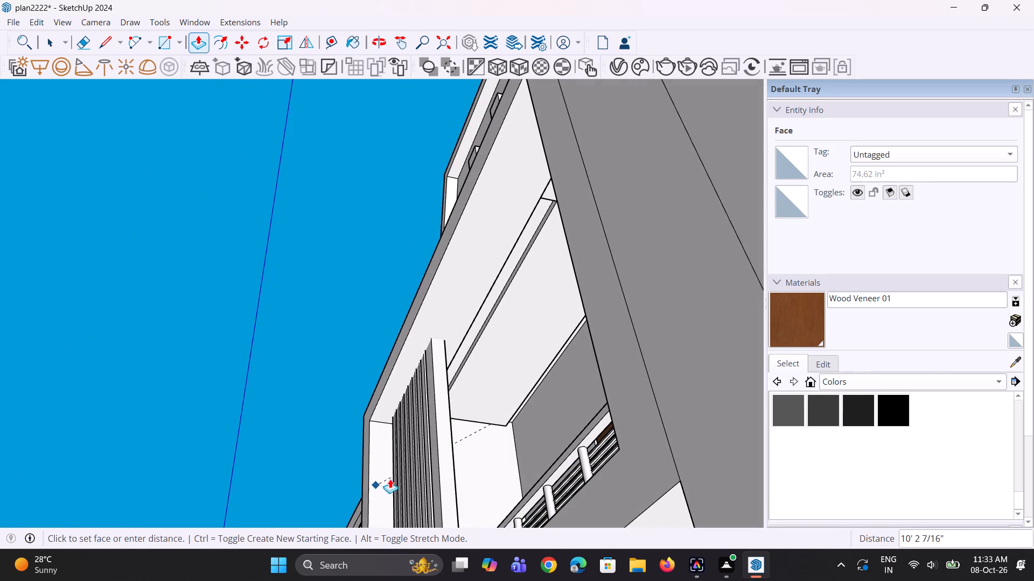
click(367, 479)
Pull the ceiling extension's long face beside the front beam about 2 5/8" toward the beam, narrowing the gap.
middle_drag(435, 467, 471, 418)
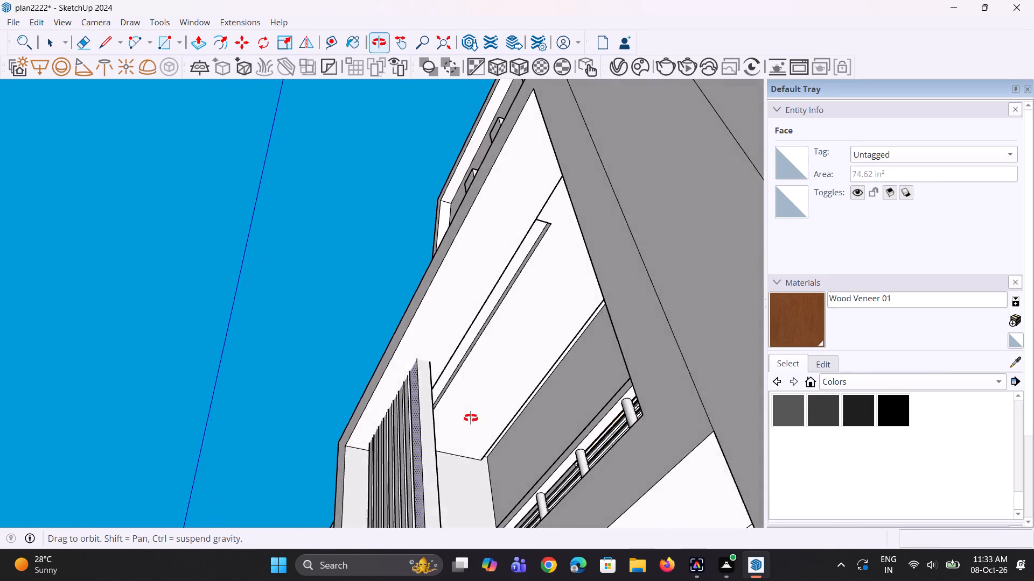
middle_drag(471, 418, 499, 391)
scroll(489, 333, up, 5)
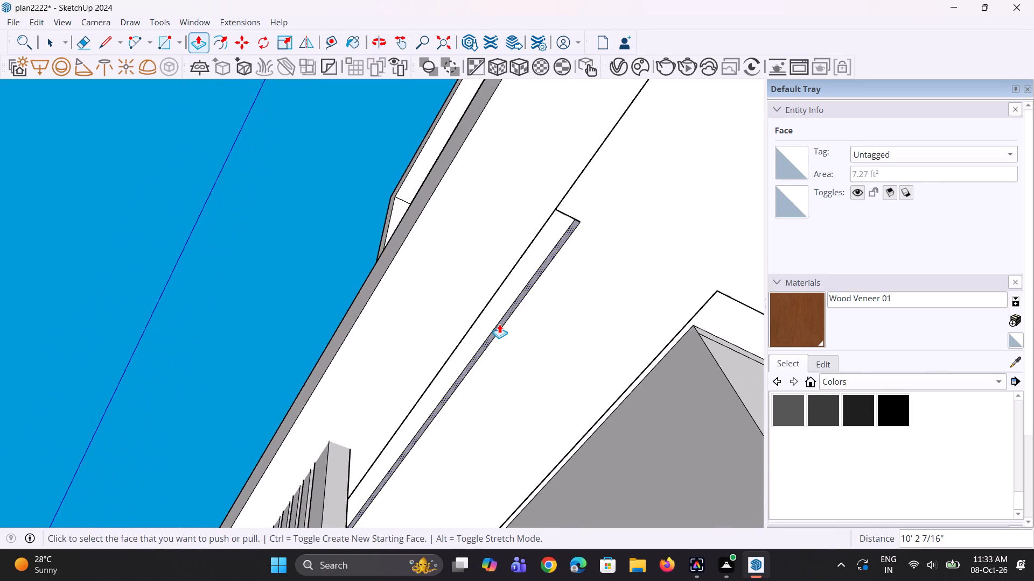
click(499, 324)
click(488, 320)
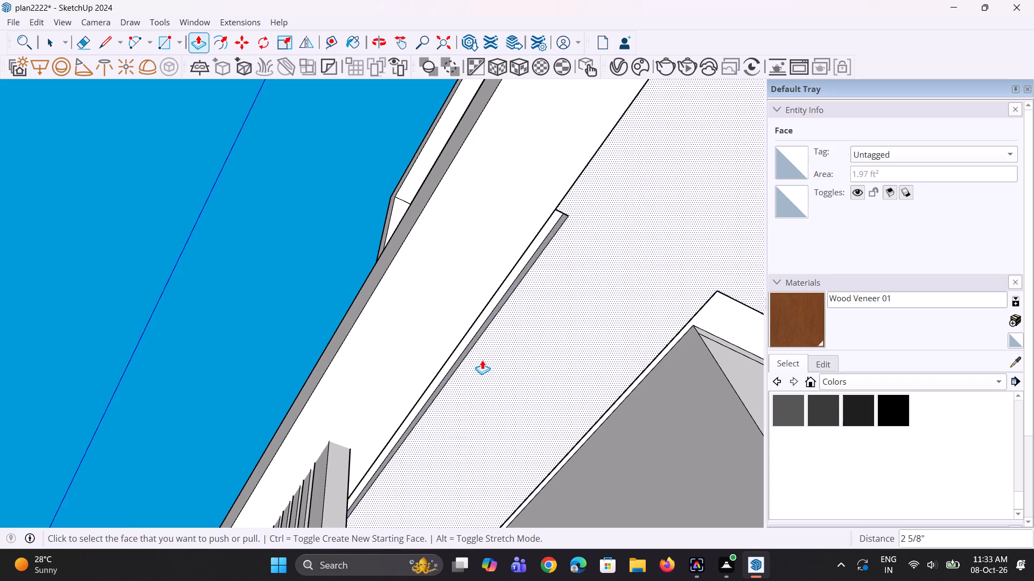
Pull the dropped ceiling panel's side face above the door about 6 13/16" toward the adjacent side wall.
scroll(482, 360, down, 5)
middle_drag(482, 360, 542, 452)
scroll(518, 341, down, 5)
middle_drag(509, 406, 591, 427)
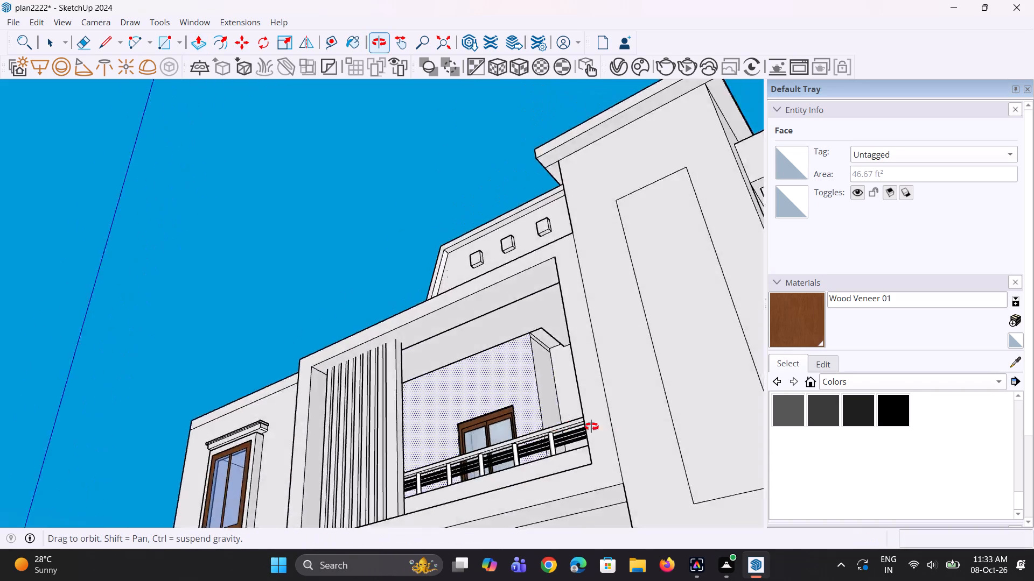
middle_drag(591, 427, 695, 417)
scroll(484, 359, down, 4)
middle_drag(499, 365, 570, 370)
scroll(494, 377, up, 11)
middle_drag(494, 377, 478, 368)
scroll(478, 368, up, 2)
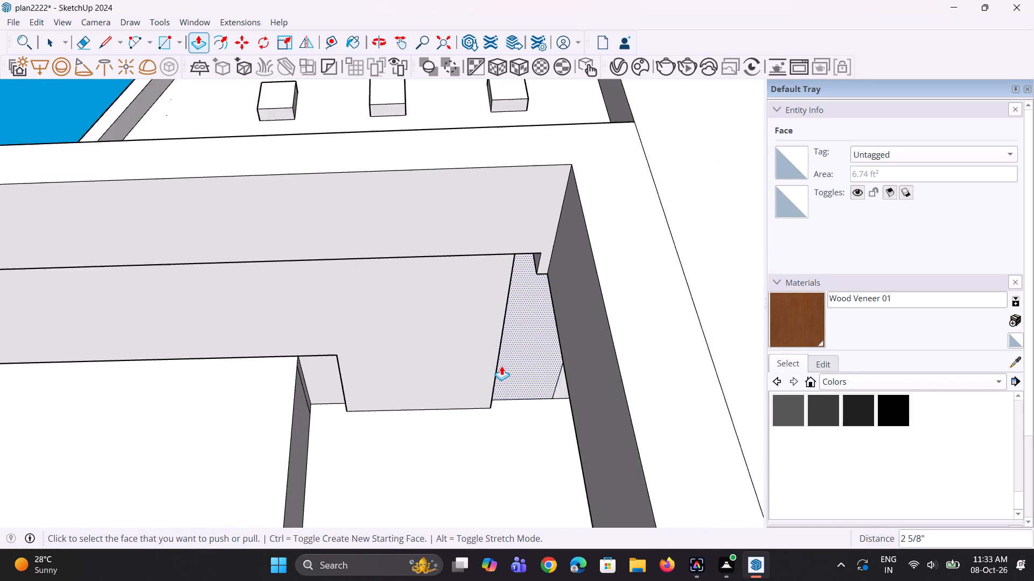
scroll(501, 366, up, 9)
middle_drag(483, 375, 451, 394)
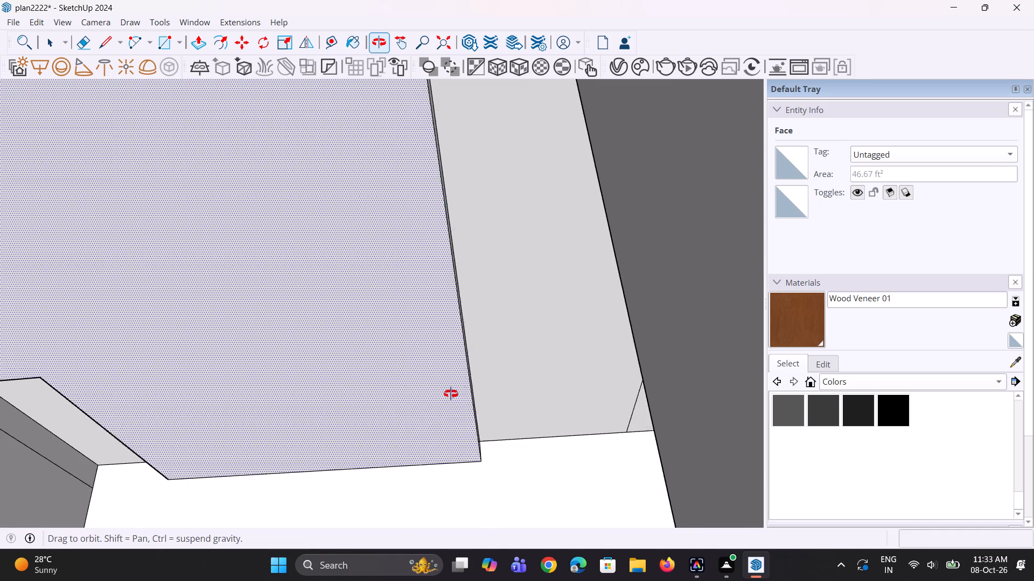
middle_drag(451, 394, 451, 394)
scroll(467, 370, up, 7)
middle_drag(476, 373, 465, 377)
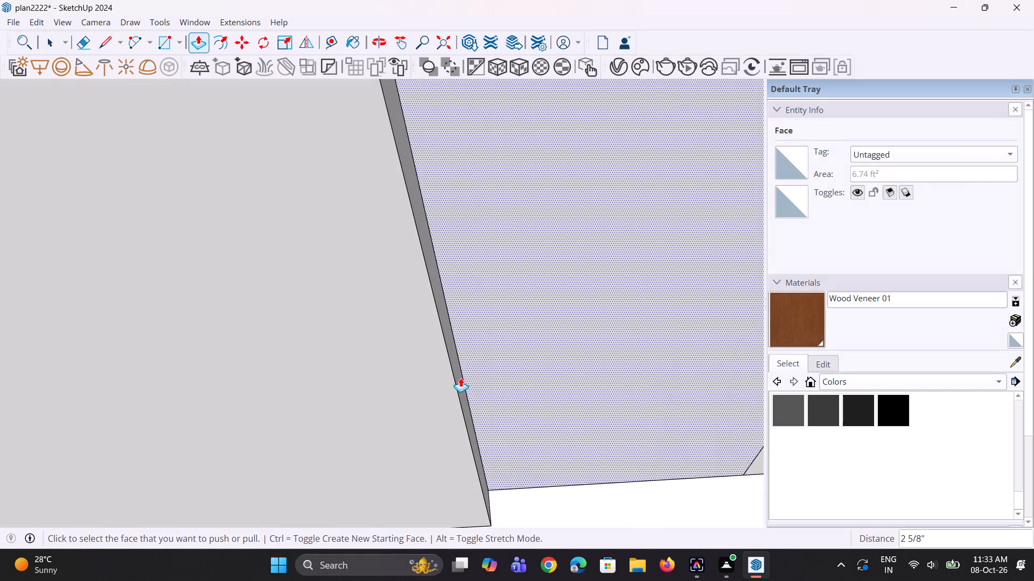
click(460, 378)
click(630, 397)
scroll(630, 397, down, 7)
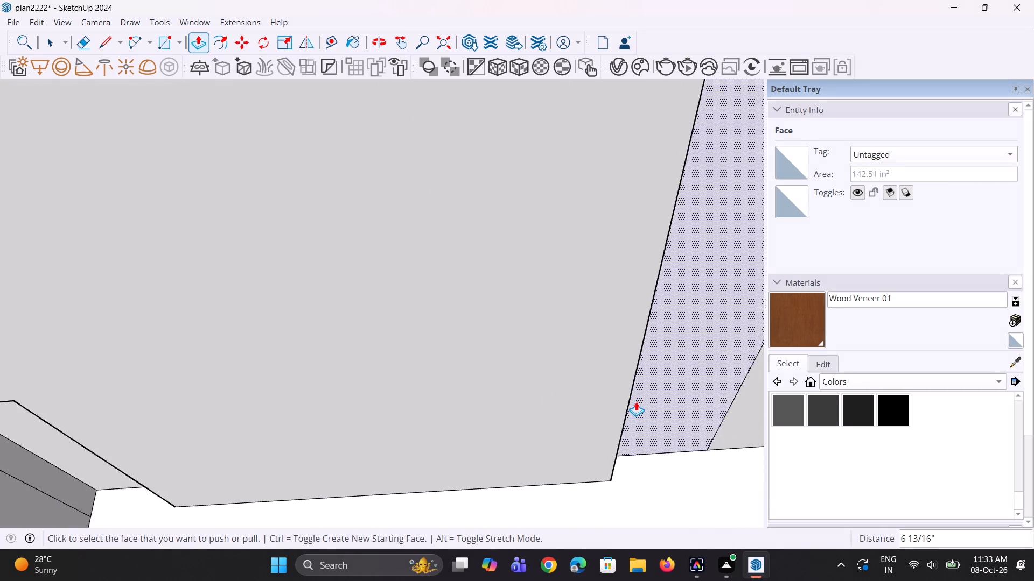
Examine the reshaped balcony ceiling and the front elevation of the house from outside.
scroll(636, 401, down, 18)
middle_drag(476, 387, 508, 478)
scroll(506, 436, down, 5)
middle_drag(507, 443, 531, 389)
scroll(531, 389, down, 4)
scroll(479, 508, up, 1)
middle_drag(479, 508, 470, 465)
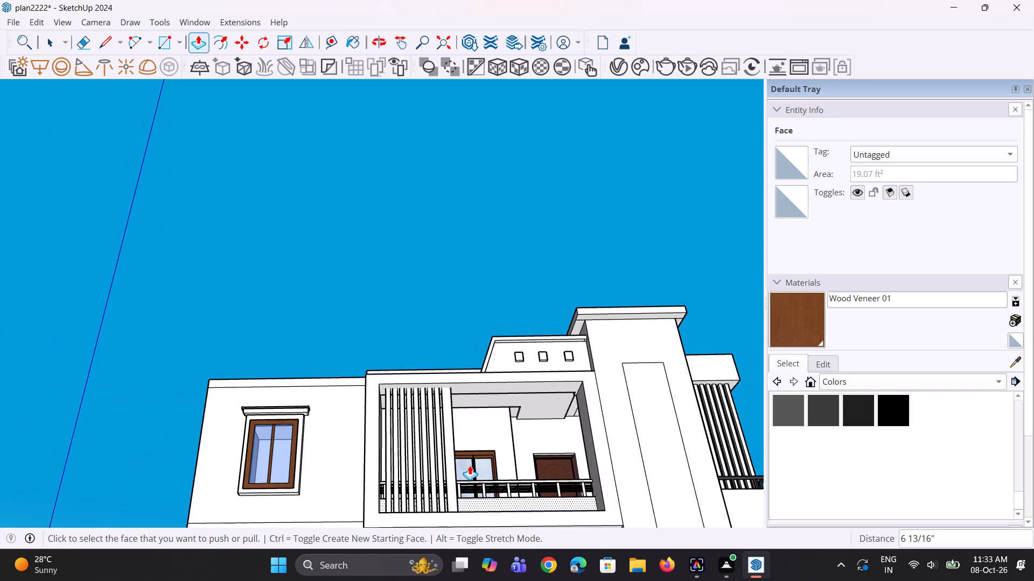
scroll(470, 465, up, 2)
scroll(470, 465, down, 4)
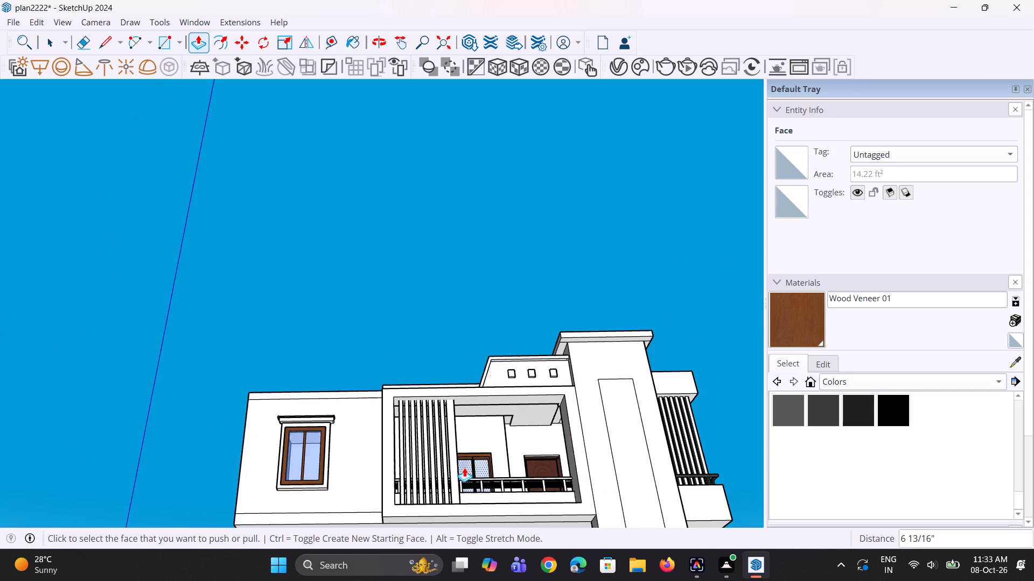
scroll(443, 393, down, 5)
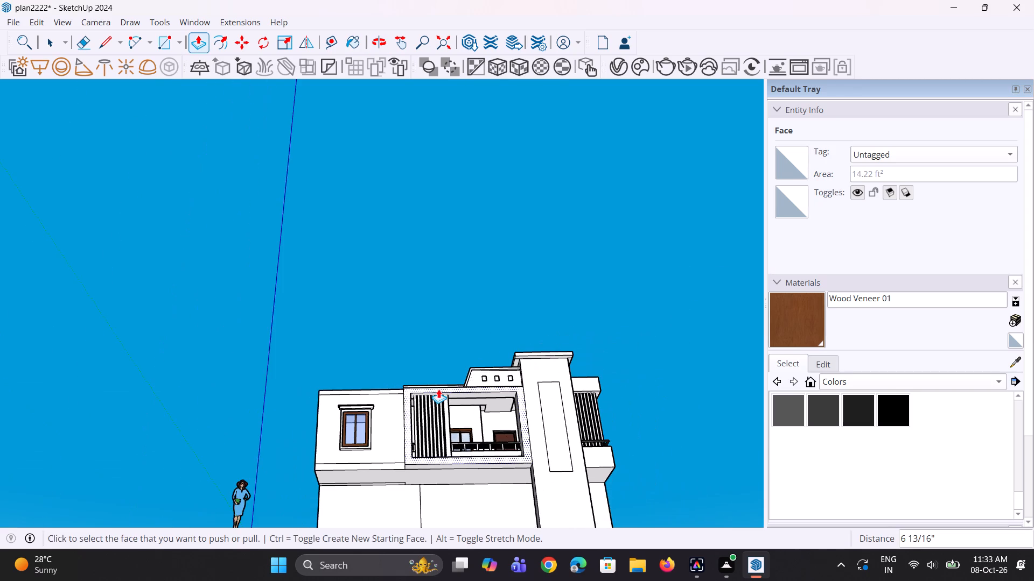
middle_drag(438, 389, 438, 434)
scroll(467, 440, up, 5)
middle_drag(500, 445, 496, 481)
scroll(501, 398, down, 8)
middle_drag(511, 434, 511, 518)
scroll(550, 415, up, 3)
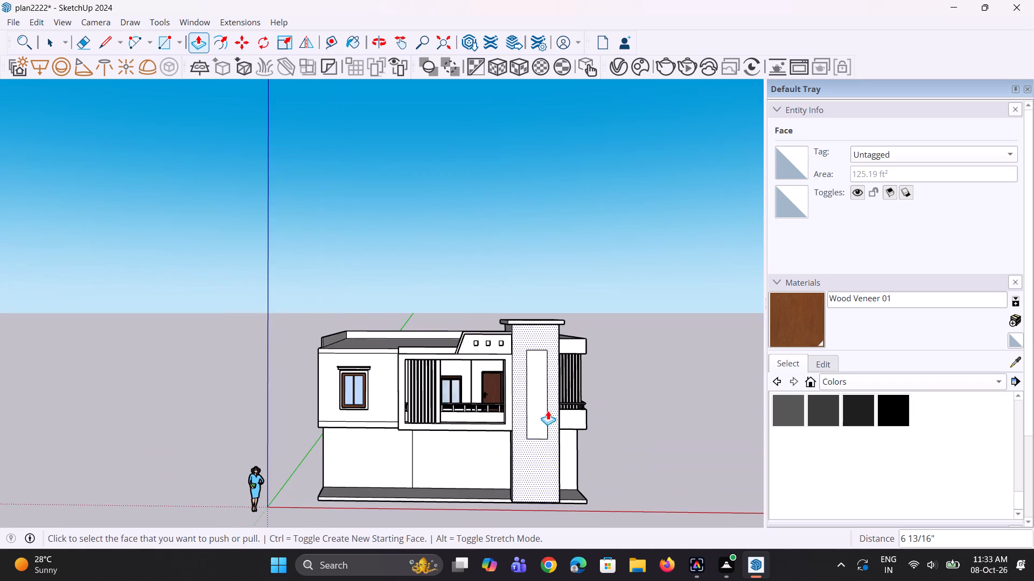
scroll(548, 410, up, 3)
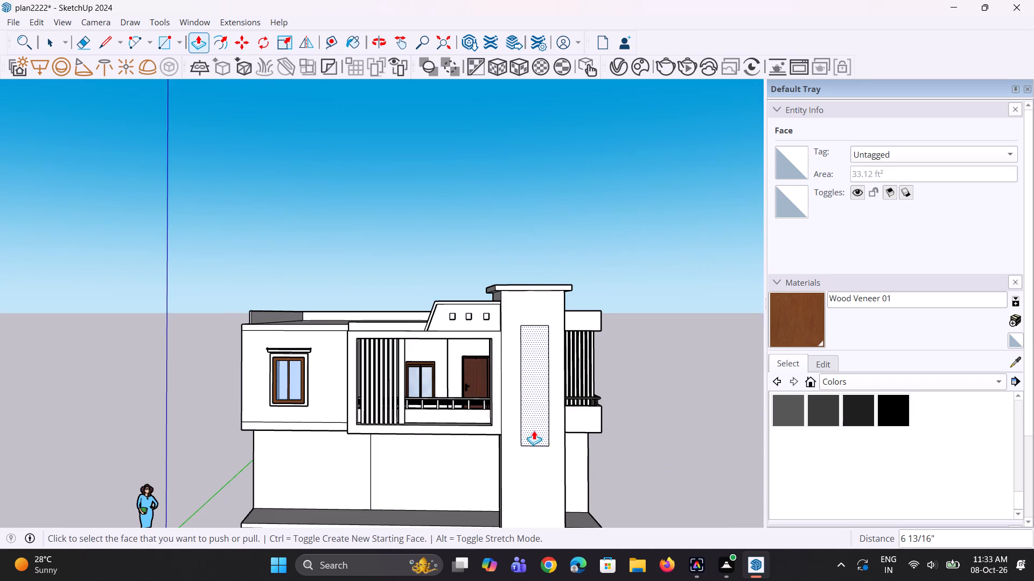
Draw a door-sized rectangle about 7' 5" high on the ground-floor front wall near the tall column, standing on the plinth.
scroll(478, 407, down, 3)
middle_drag(355, 470, 371, 487)
scroll(392, 485, up, 7)
middle_drag(392, 485, 404, 495)
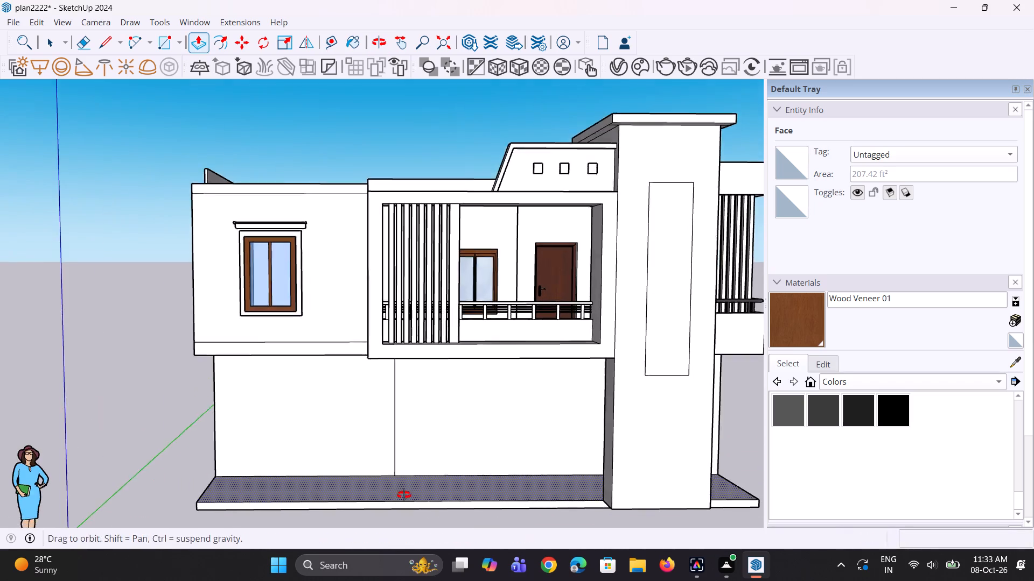
middle_drag(404, 495, 404, 495)
scroll(392, 493, up, 5)
middle_drag(391, 492, 382, 487)
scroll(382, 487, up, 2)
middle_drag(381, 498, 380, 507)
key(space)
key(space)
scroll(386, 473, down, 7)
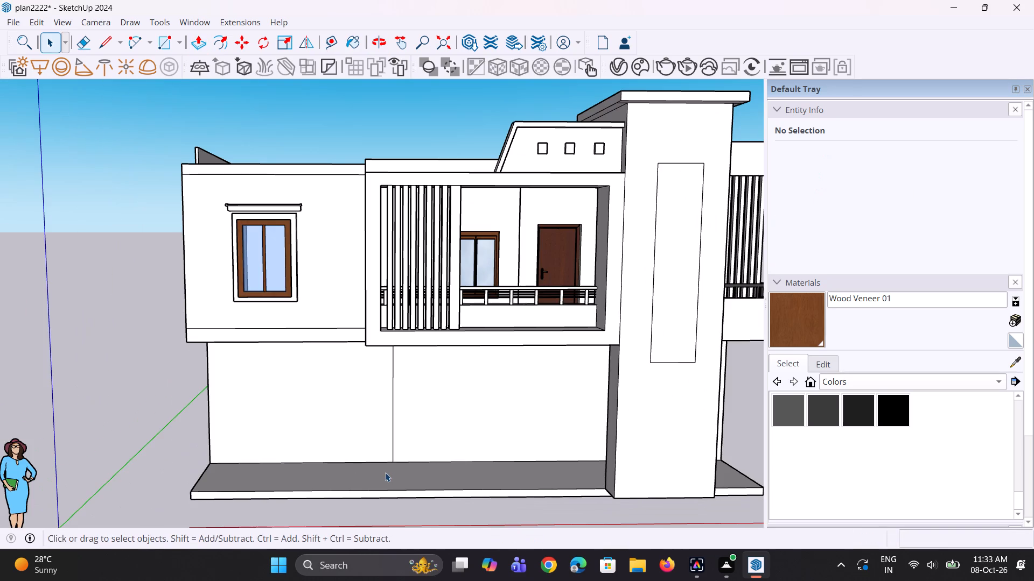
key(r)
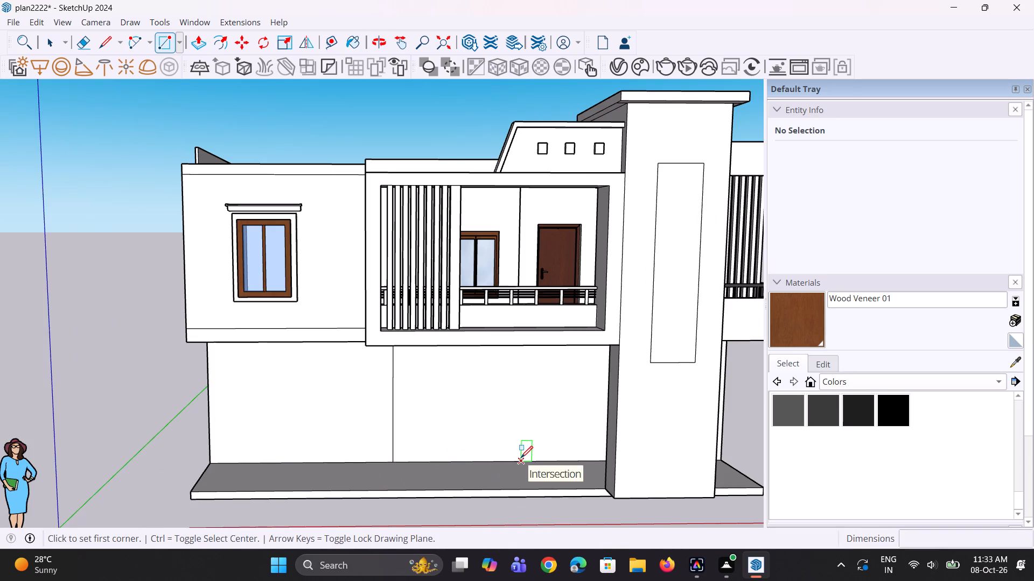
click(519, 458)
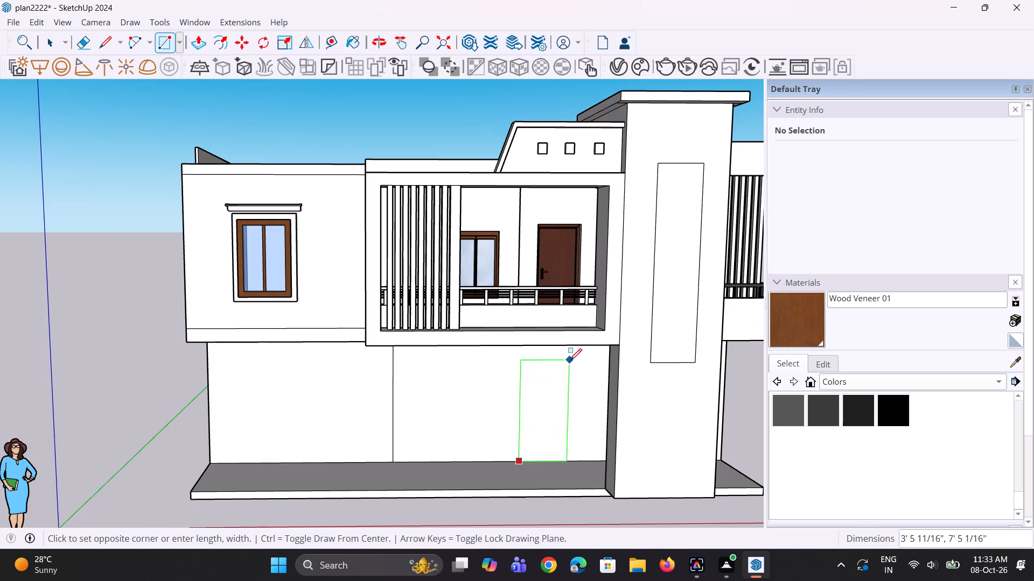
click(572, 358)
Move the door rectangle about 1" along the ground-floor wall, away from the tall column.
middle_drag(566, 439, 567, 393)
key(space)
key(space)
click(570, 460)
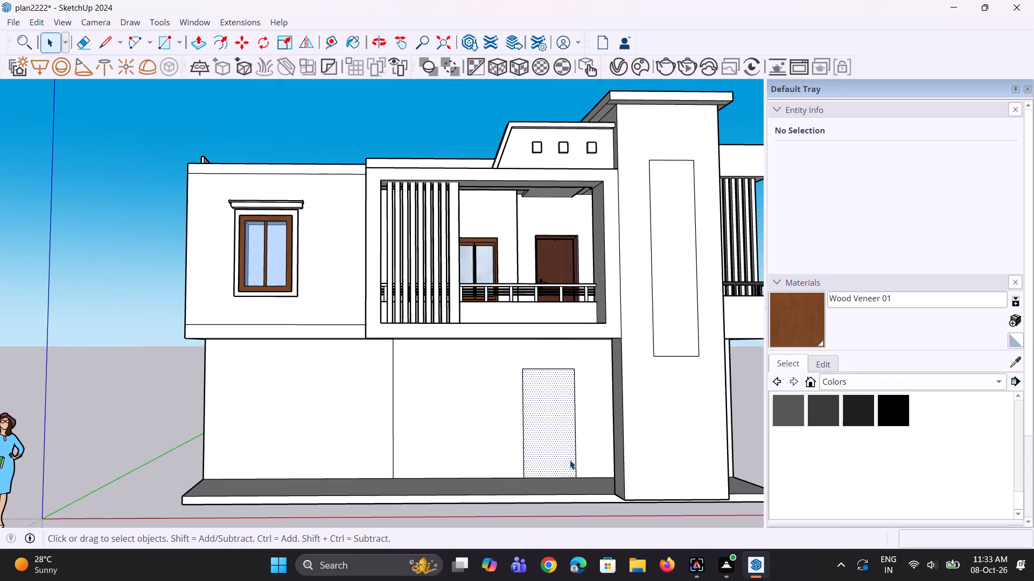
key(m)
click(573, 480)
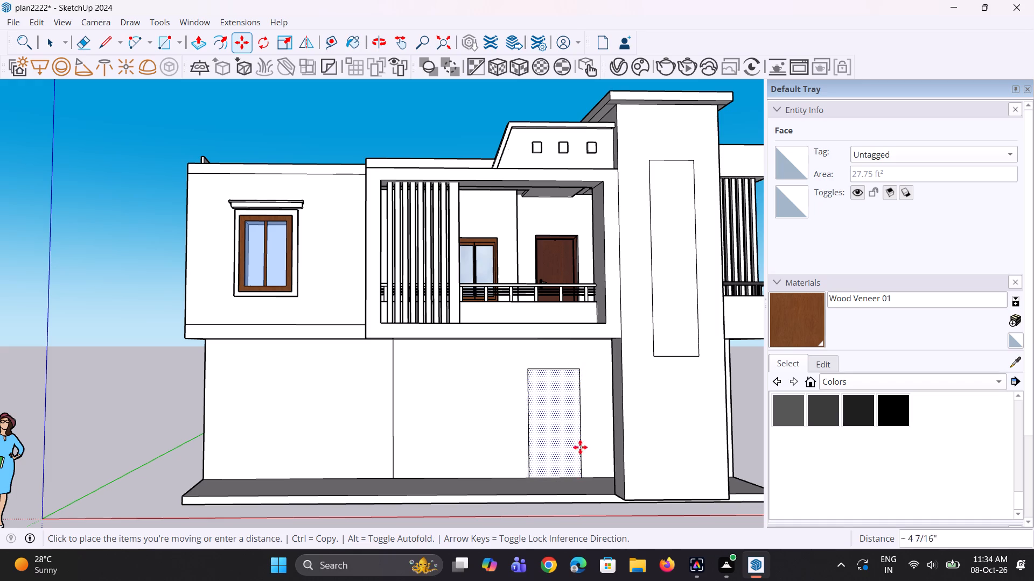
click(575, 478)
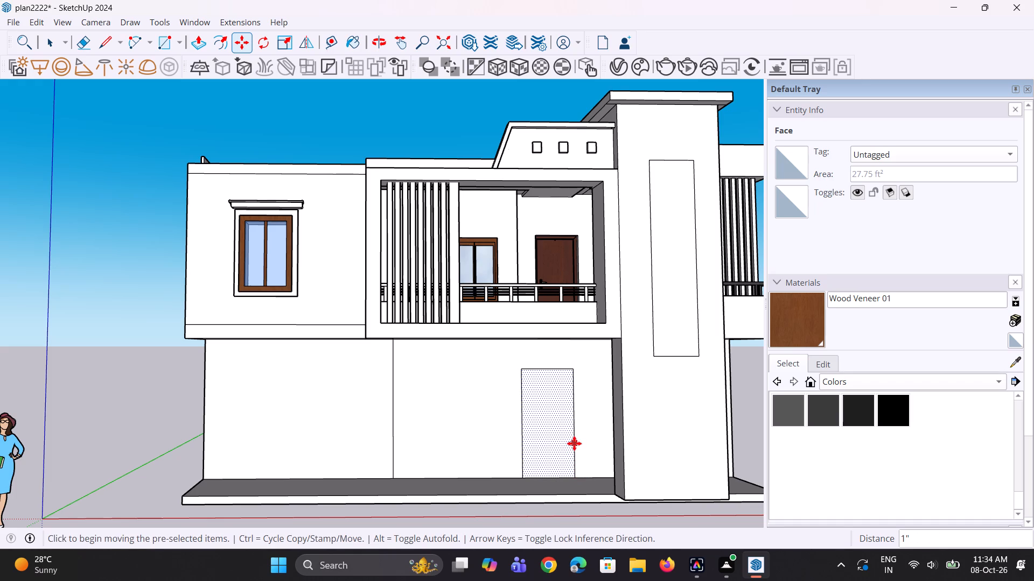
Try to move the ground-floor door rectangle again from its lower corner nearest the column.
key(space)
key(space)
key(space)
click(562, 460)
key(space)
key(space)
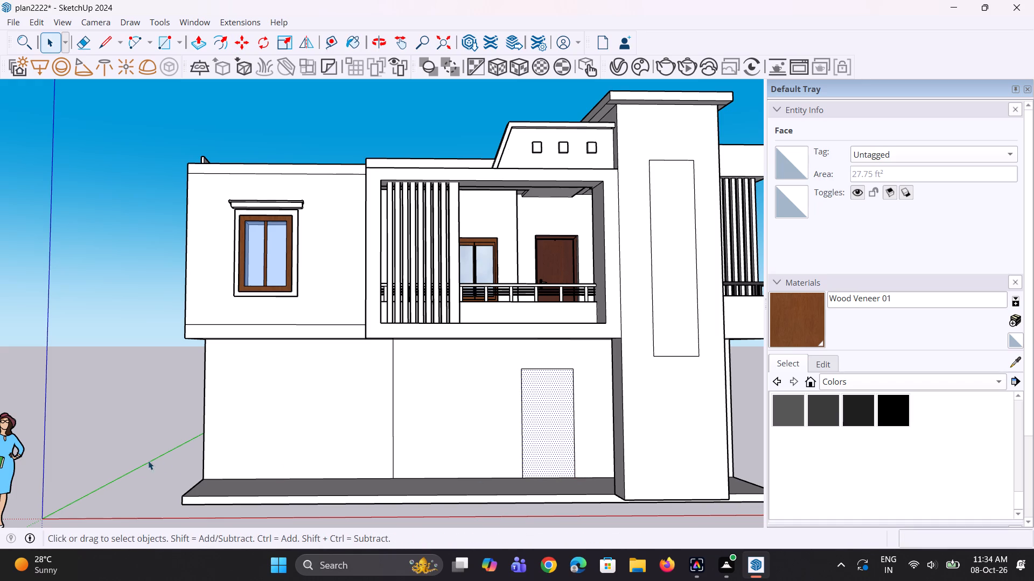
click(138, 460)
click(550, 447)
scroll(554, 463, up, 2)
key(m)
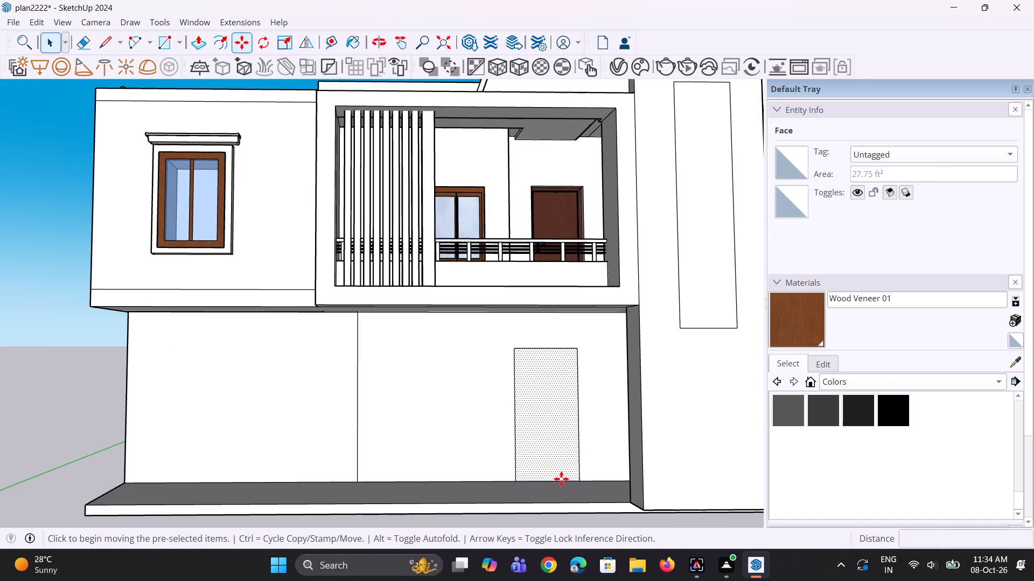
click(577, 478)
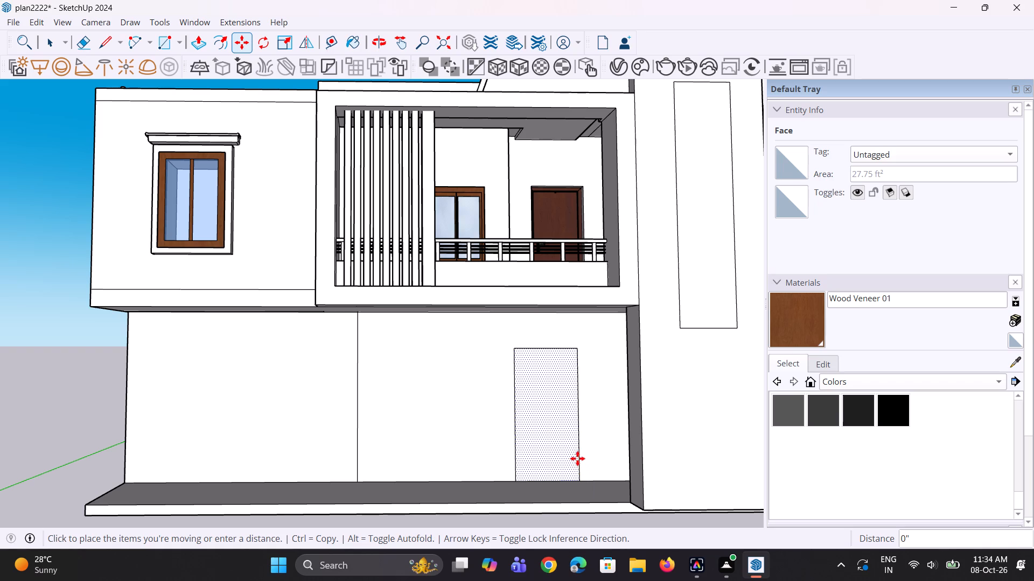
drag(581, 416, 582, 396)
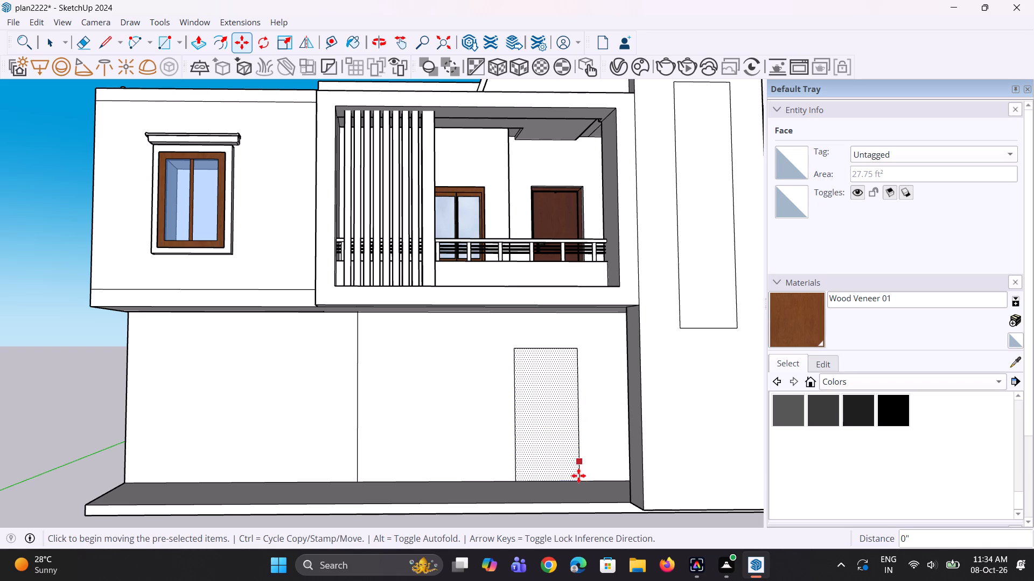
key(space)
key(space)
Push the door rectangle about 1' 3 1/4" into the ground-floor wall to form a recessed opening.
middle_drag(534, 486, 525, 519)
scroll(516, 454, up, 2)
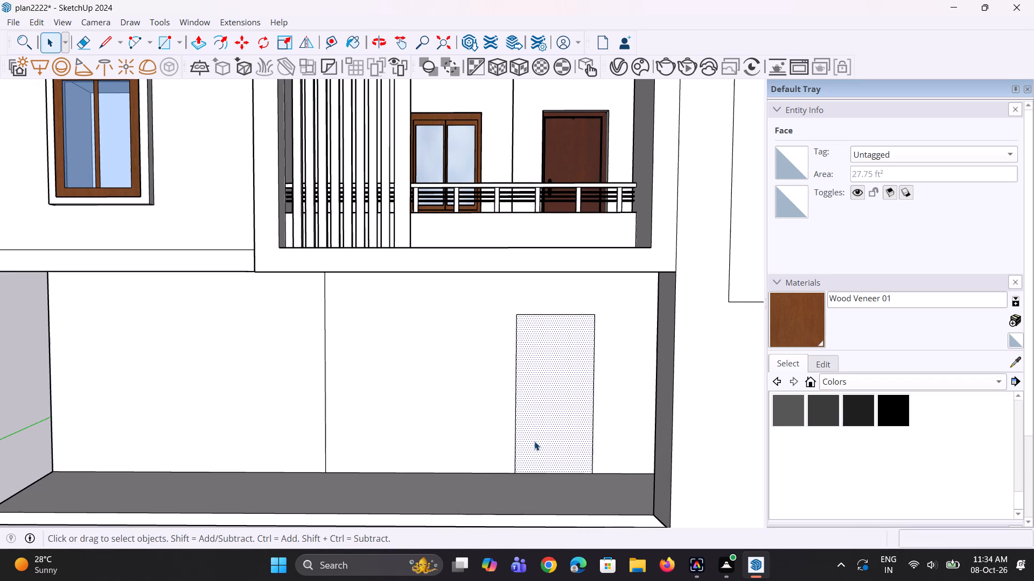
key(p)
click(536, 440)
click(540, 426)
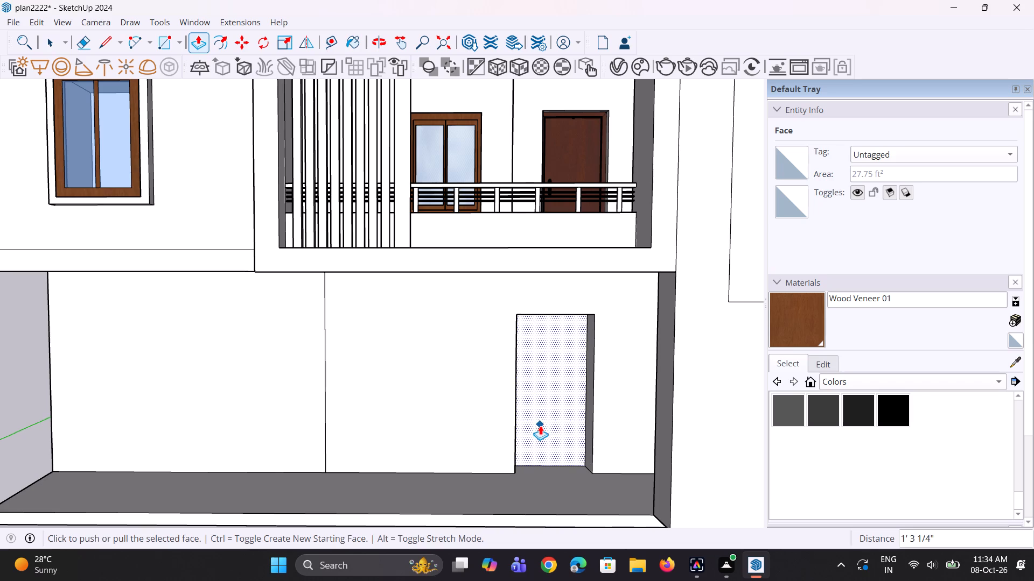
Copy the balcony's wooden door component about 10' 6" straight down to the ground-floor opening.
key(space)
click(583, 172)
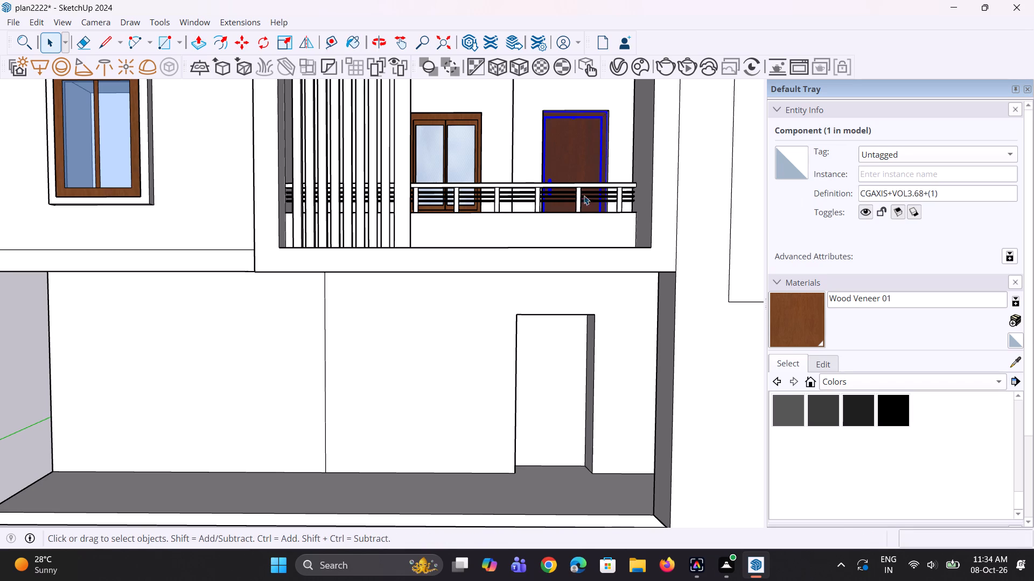
key(m)
click(606, 256)
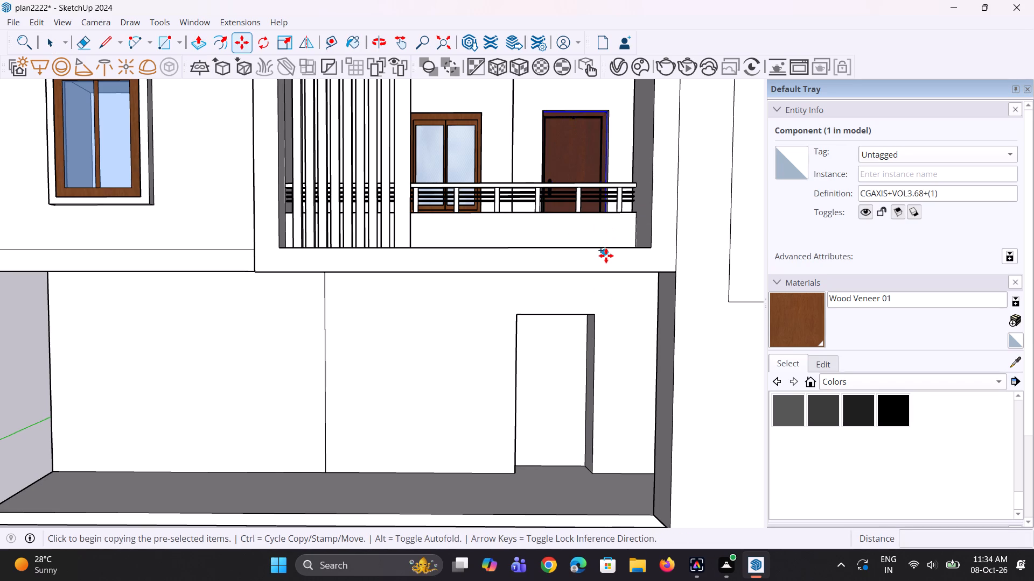
click(602, 472)
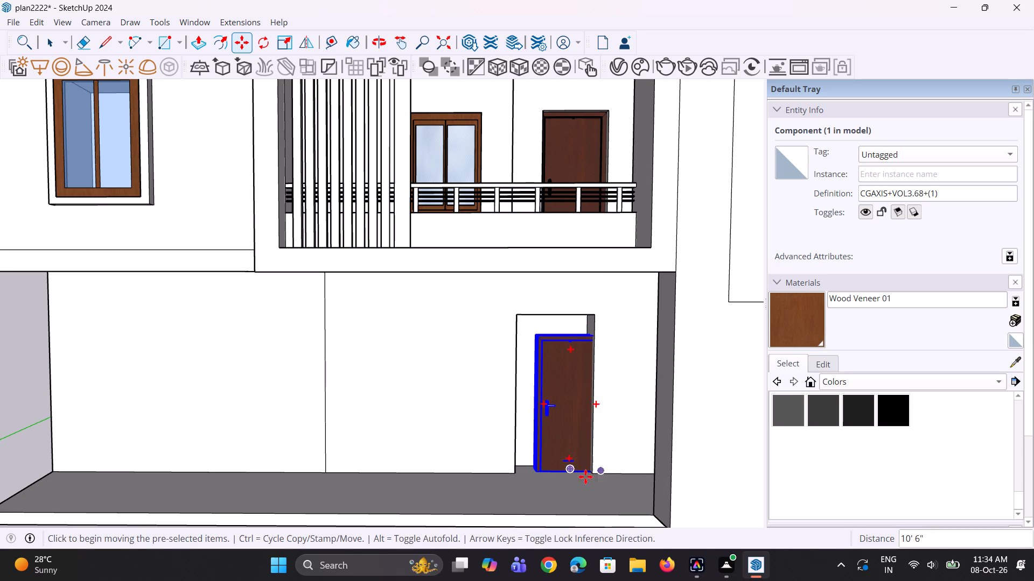
Move the copied door by its lower corner to the opening's lower corner farthest from the tall column.
scroll(555, 481, up, 3)
scroll(506, 475, up, 2)
click(544, 467)
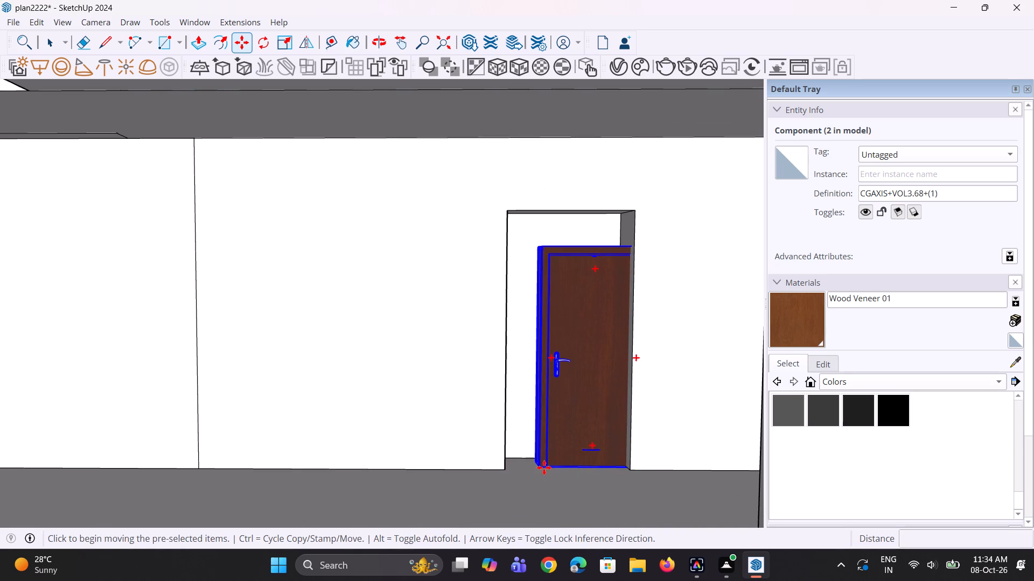
click(501, 463)
middle_drag(562, 455, 449, 493)
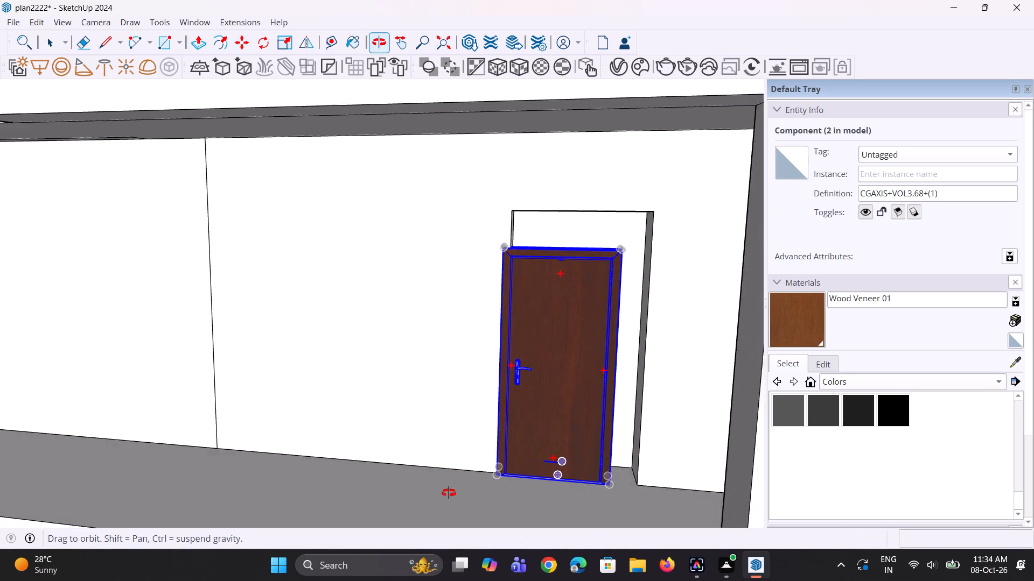
Undo the last door move and move the copied door by its handle-side lower corner about 1' 7/8" to the opening's handle-side jamb.
middle_drag(449, 493, 492, 491)
middle_click(494, 491)
key(ctrl+z)
scroll(511, 479, up, 2)
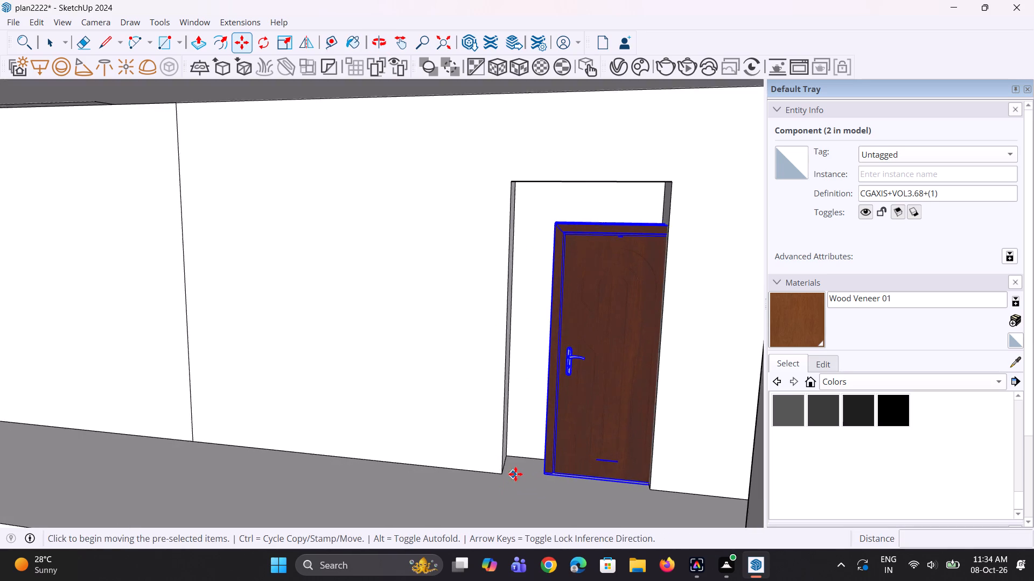
scroll(515, 474, up, 4)
click(552, 476)
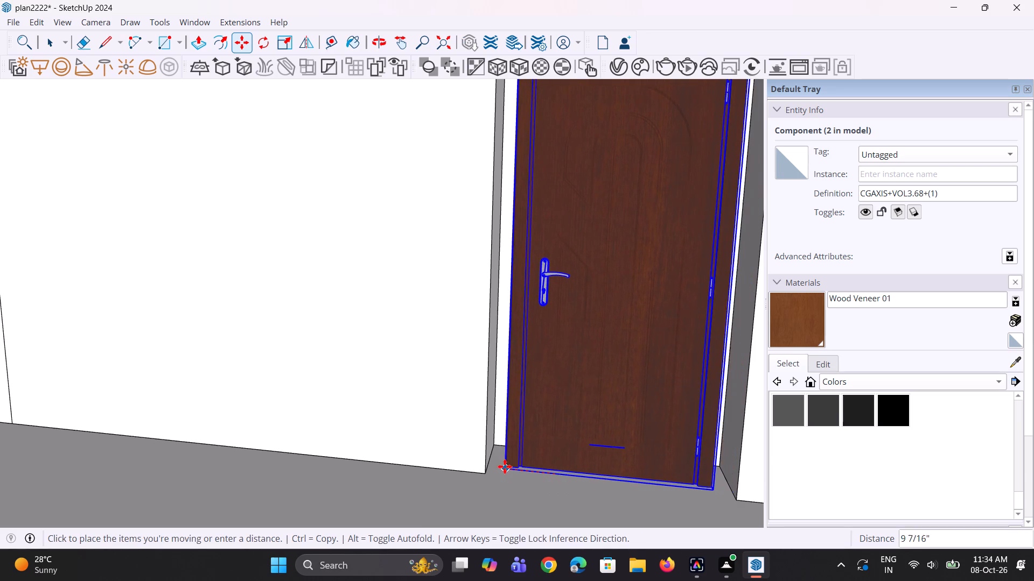
click(492, 463)
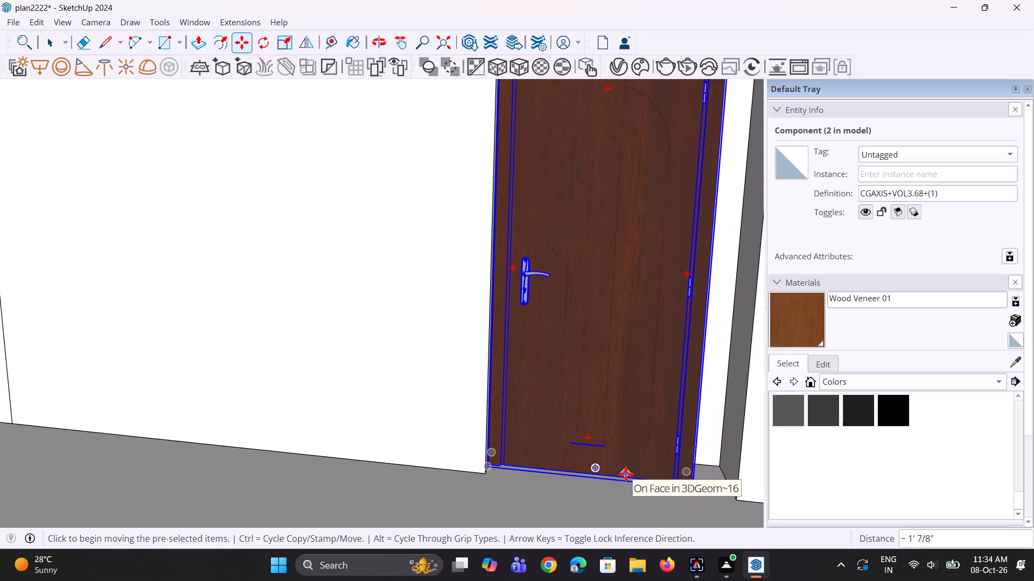
Scale the copied door's width by about 1.20 toward the tall column to fill the opening.
key(s)
scroll(649, 478, down, 3)
scroll(720, 370, up, 6)
middle_drag(704, 318, 703, 319)
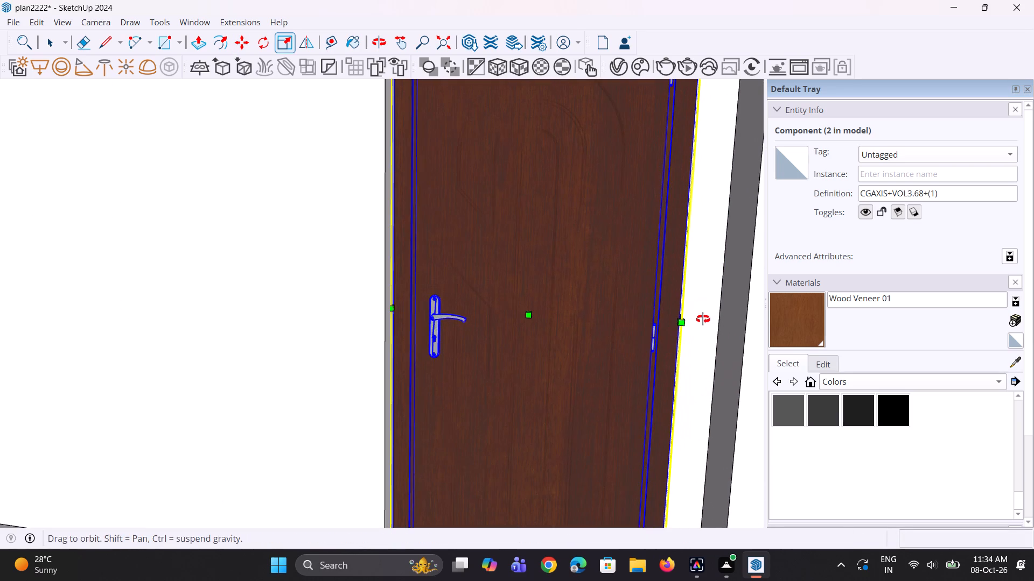
middle_drag(703, 319, 652, 344)
scroll(673, 344, up, 2)
click(664, 332)
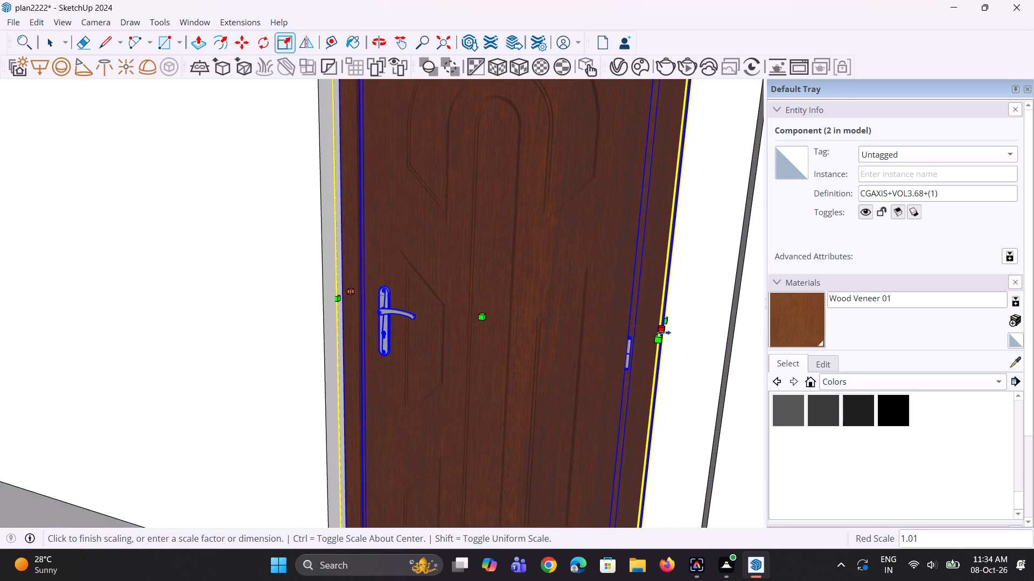
click(732, 387)
Scale the copied door's height by about 1.16 up to the opening's top edge.
scroll(664, 432, down, 7)
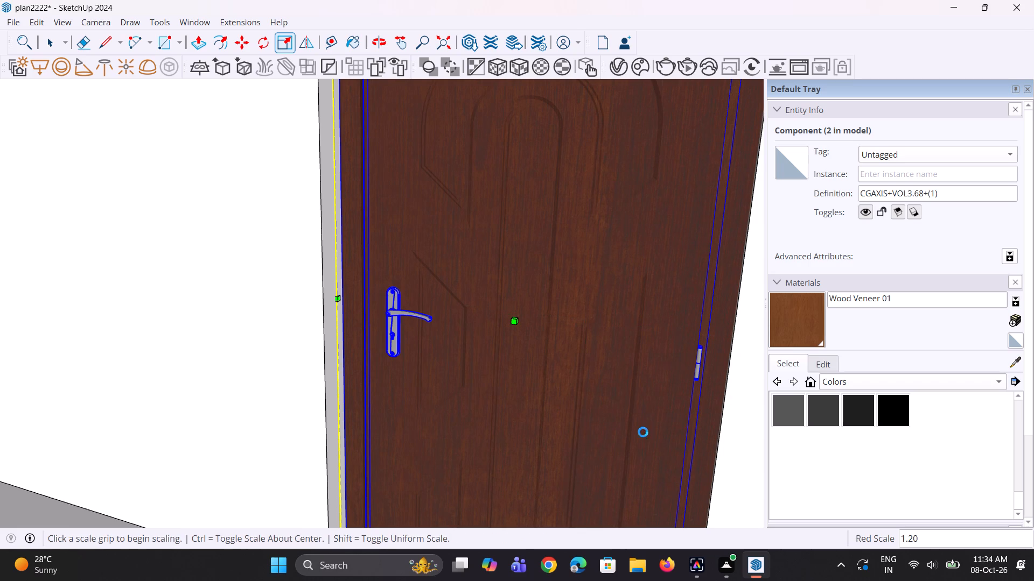
scroll(572, 402, down, 10)
middle_drag(531, 404, 551, 417)
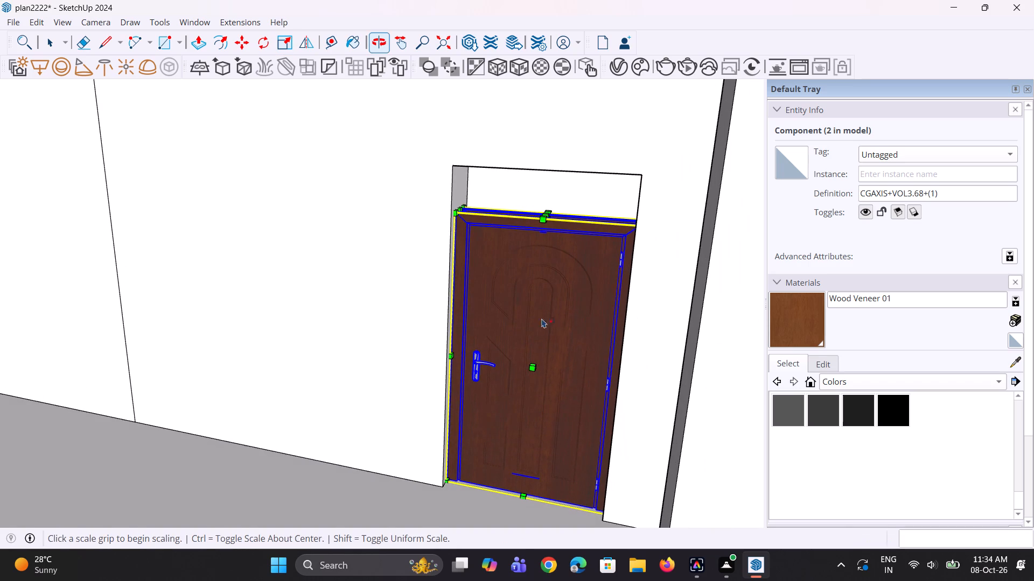
scroll(555, 249, up, 2)
scroll(553, 202, up, 3)
click(541, 212)
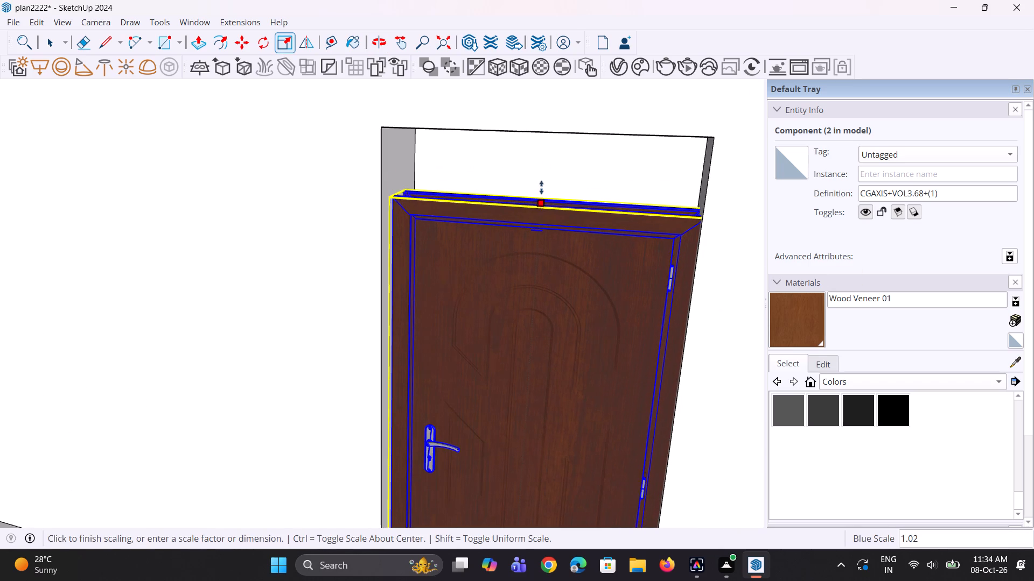
click(544, 129)
middle_drag(565, 250, 590, 239)
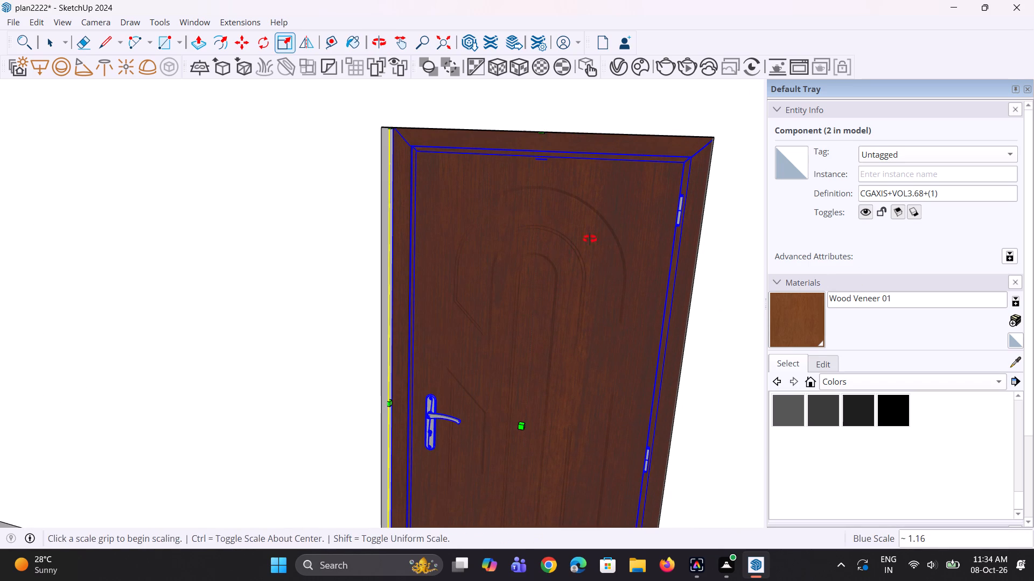
middle_drag(590, 239, 607, 229)
key(space)
scroll(595, 250, down, 10)
key(space)
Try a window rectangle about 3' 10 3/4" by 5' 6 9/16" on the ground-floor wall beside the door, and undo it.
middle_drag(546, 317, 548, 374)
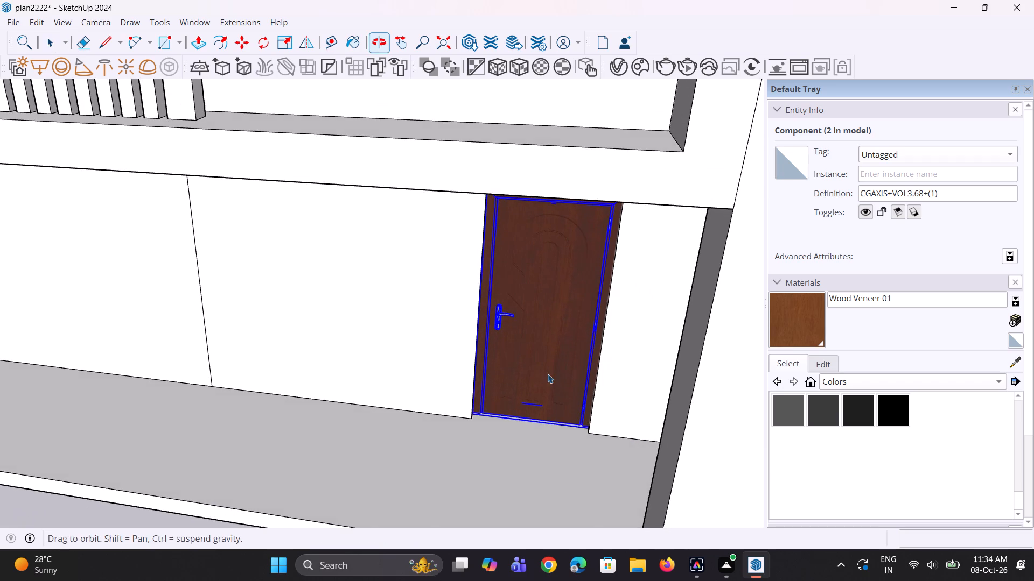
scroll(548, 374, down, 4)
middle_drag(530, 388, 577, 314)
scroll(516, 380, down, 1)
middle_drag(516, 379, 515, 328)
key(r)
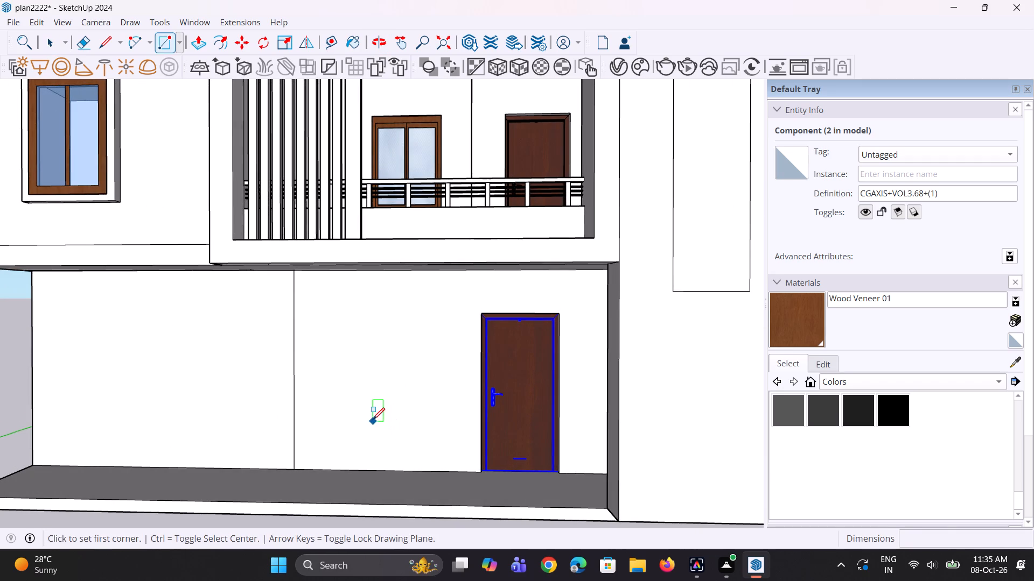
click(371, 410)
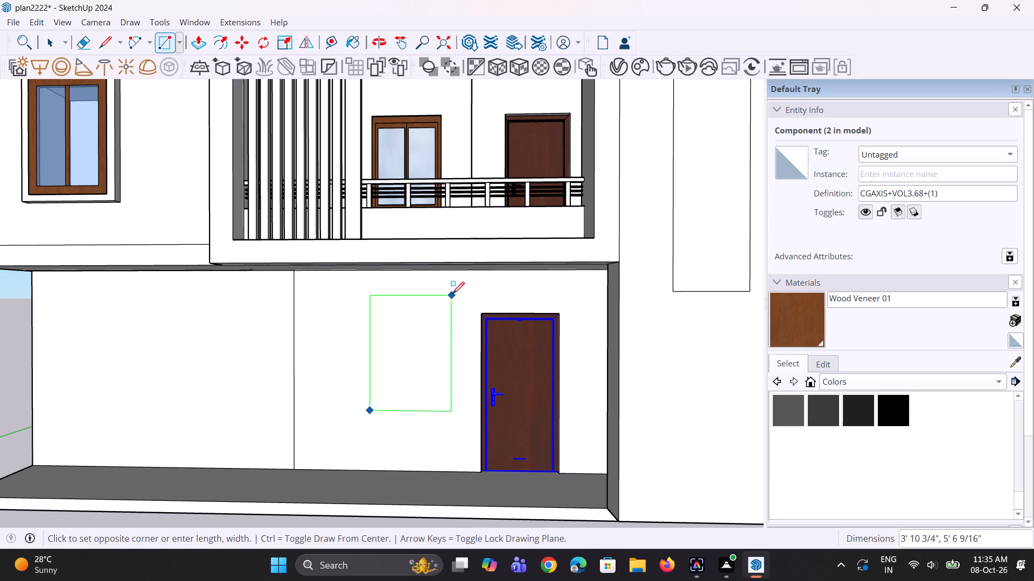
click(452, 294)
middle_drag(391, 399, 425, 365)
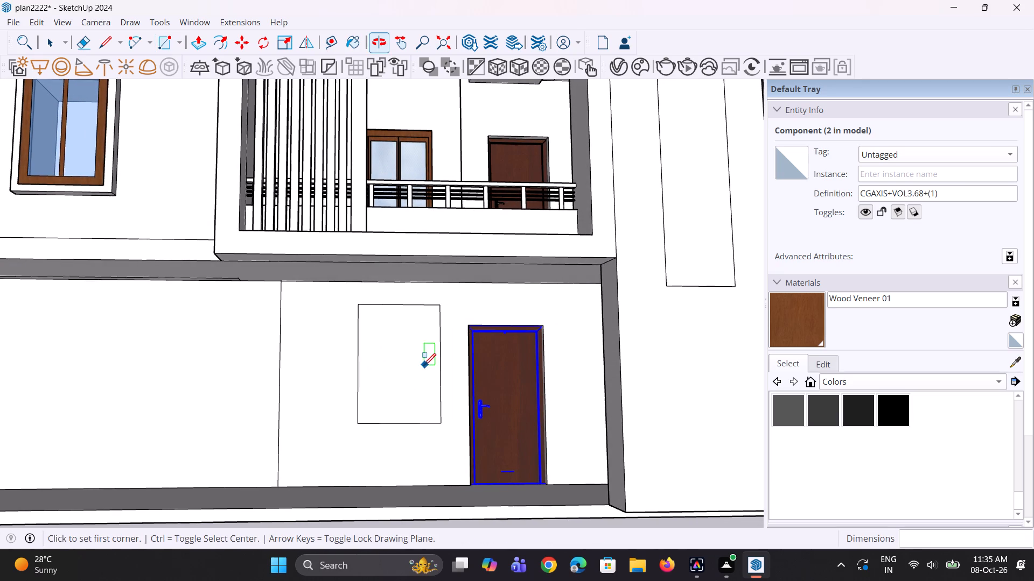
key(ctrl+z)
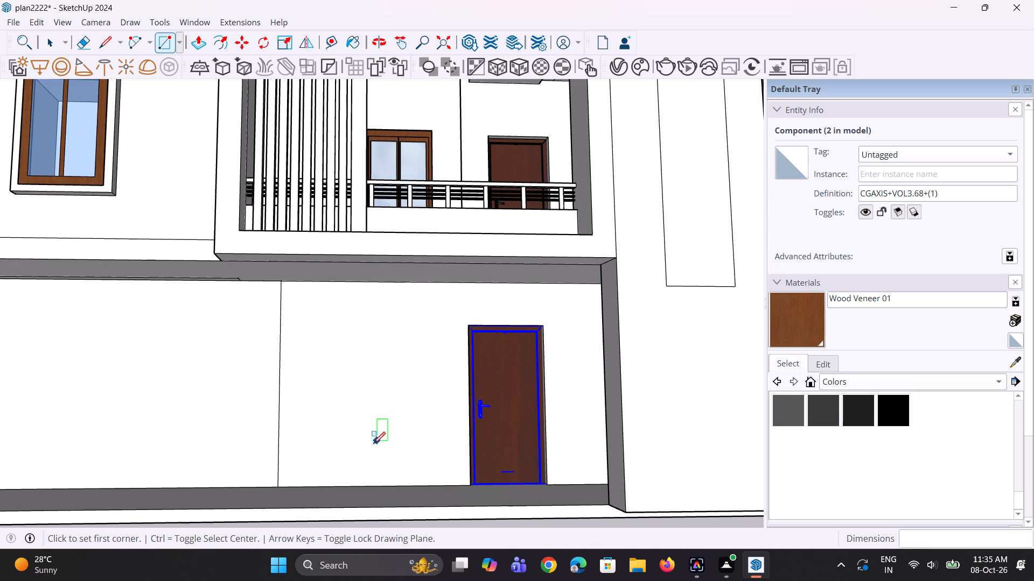
Draw a smaller window rectangle of about 17.3 sq ft on the ground-floor wall beside the door.
click(365, 434)
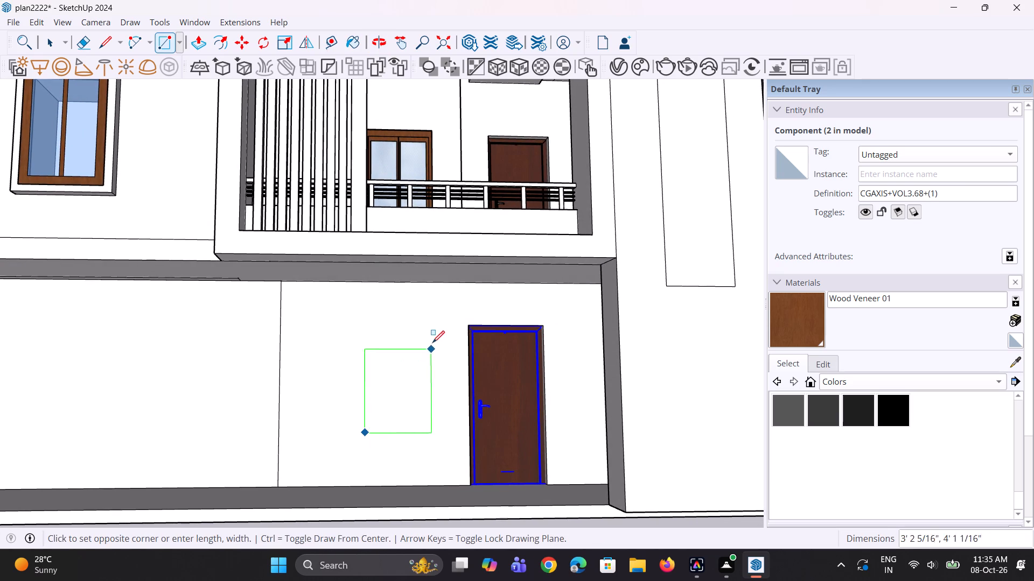
click(437, 328)
middle_drag(405, 437, 385, 423)
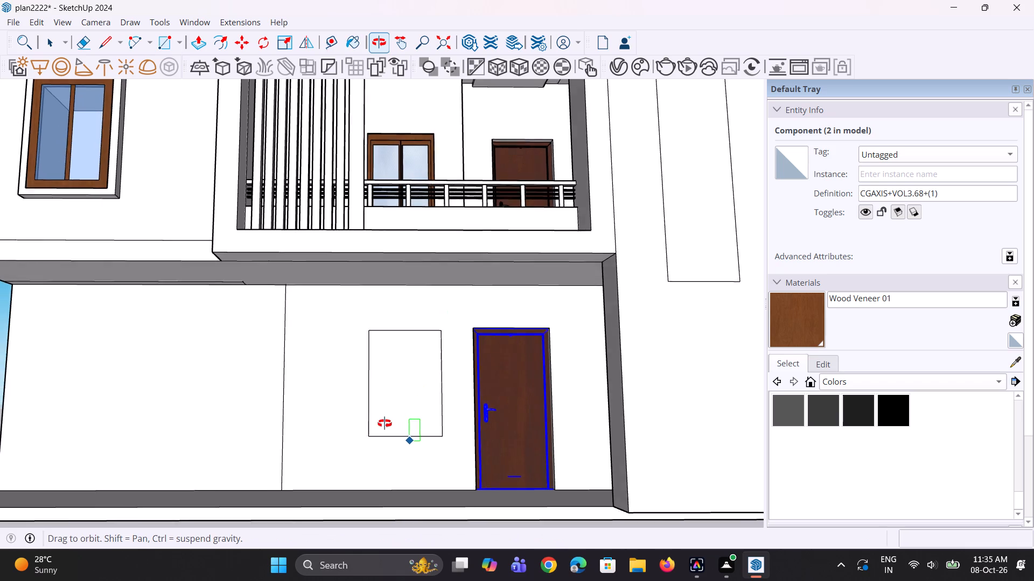
middle_drag(385, 423, 378, 430)
key(space)
Push the window rectangle about 5' 1 3/4" into the ground-floor wall to form a recessed window opening.
middle_drag(403, 439, 409, 443)
key(p)
click(424, 408)
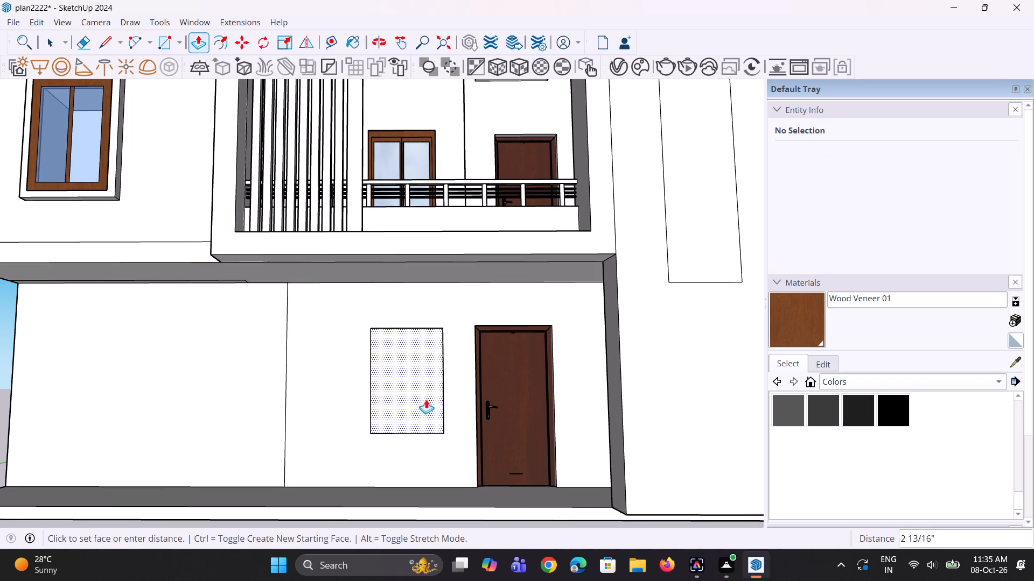
key(Escape)
middle_drag(425, 391, 416, 405)
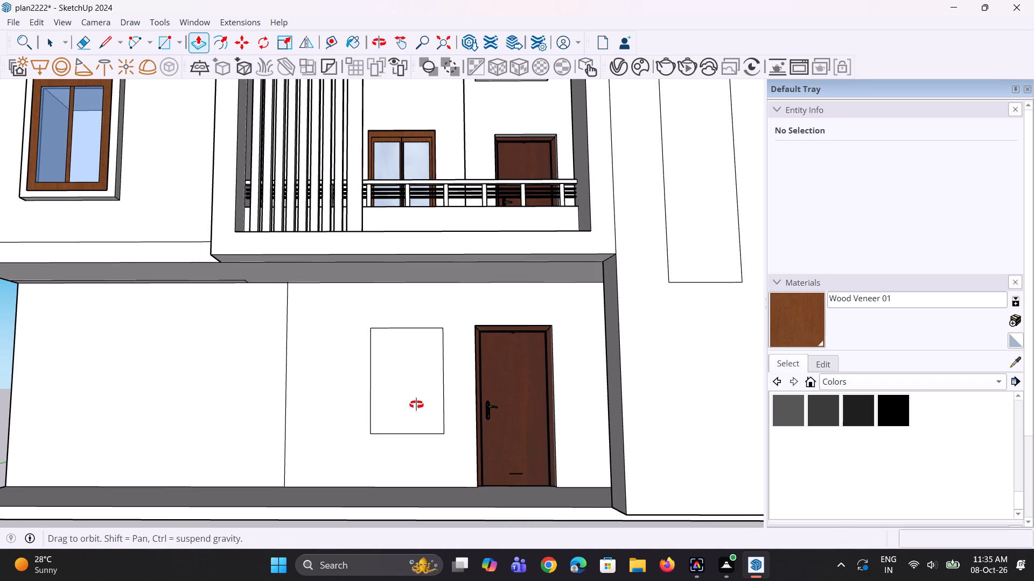
middle_drag(416, 405, 389, 443)
scroll(425, 402, up, 3)
click(425, 396)
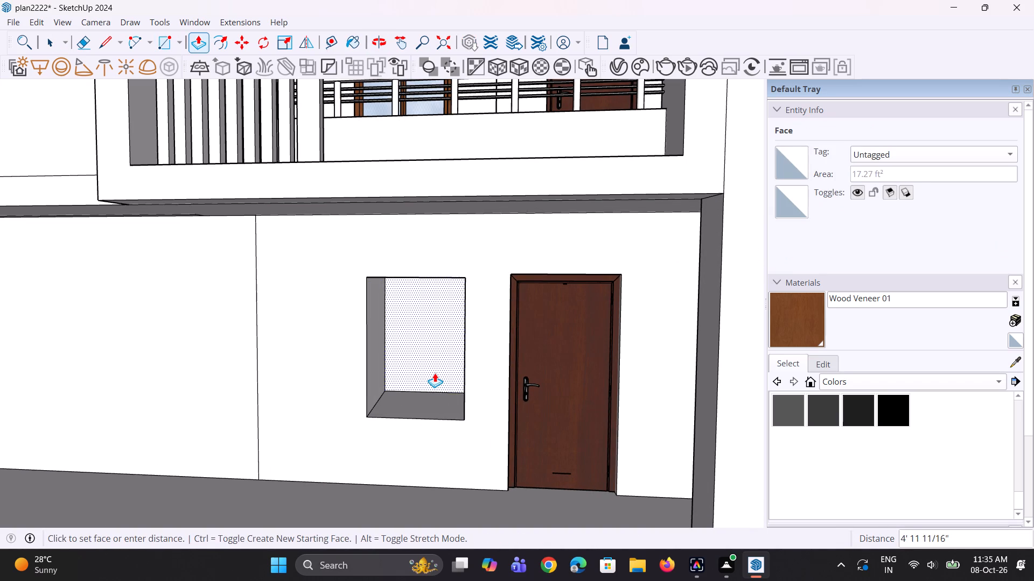
click(435, 373)
Copy the balcony's two-pane wooden window about 8' 9" straight down to the ground-floor window opening.
middle_drag(410, 403, 452, 370)
scroll(446, 375, down, 4)
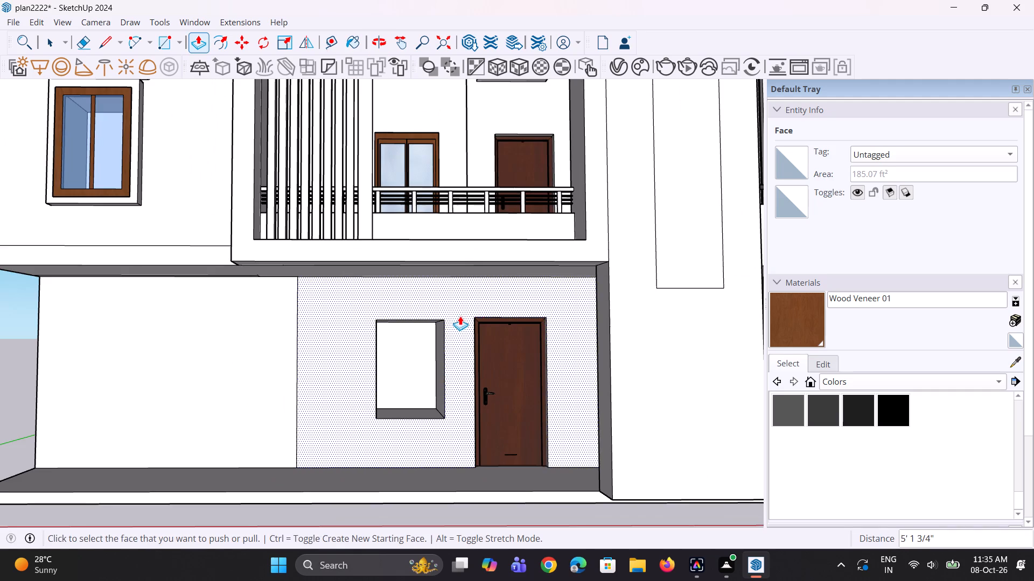
key(space)
key(space)
click(424, 179)
key(m)
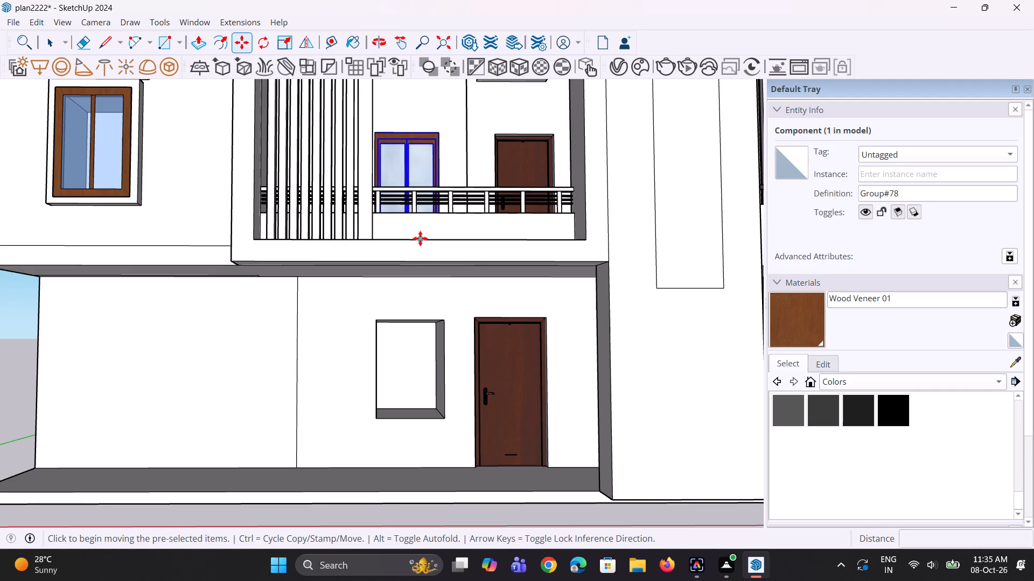
click(434, 239)
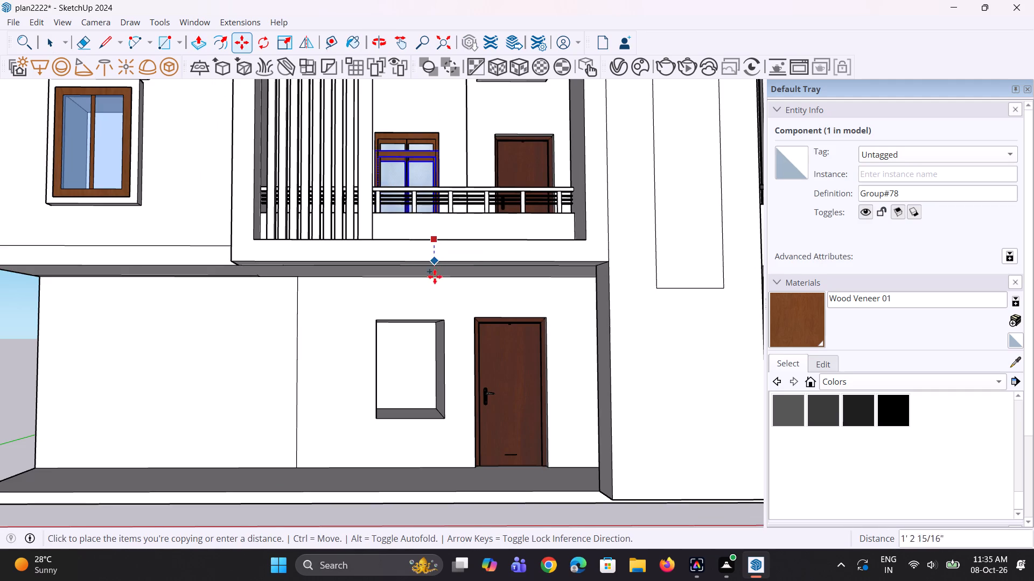
click(441, 456)
Move the copied window by its lower corner nearest the door to the matching lower corner of the window opening.
middle_drag(469, 413, 450, 424)
scroll(448, 385, up, 6)
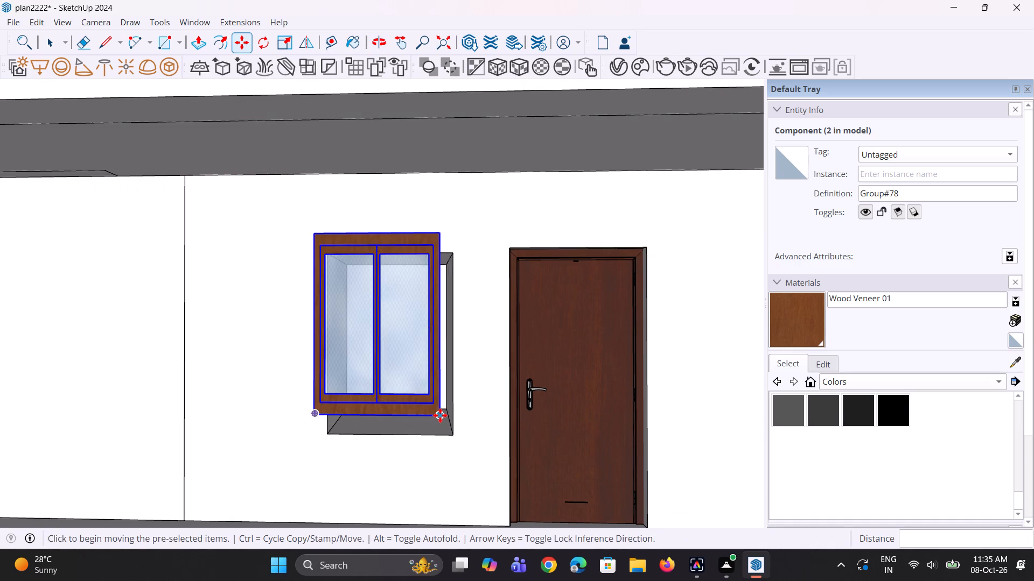
click(440, 415)
click(449, 433)
Scale the copied window's width by about 1.10 to reach the opening's edge farthest from the door.
middle_drag(385, 429, 399, 433)
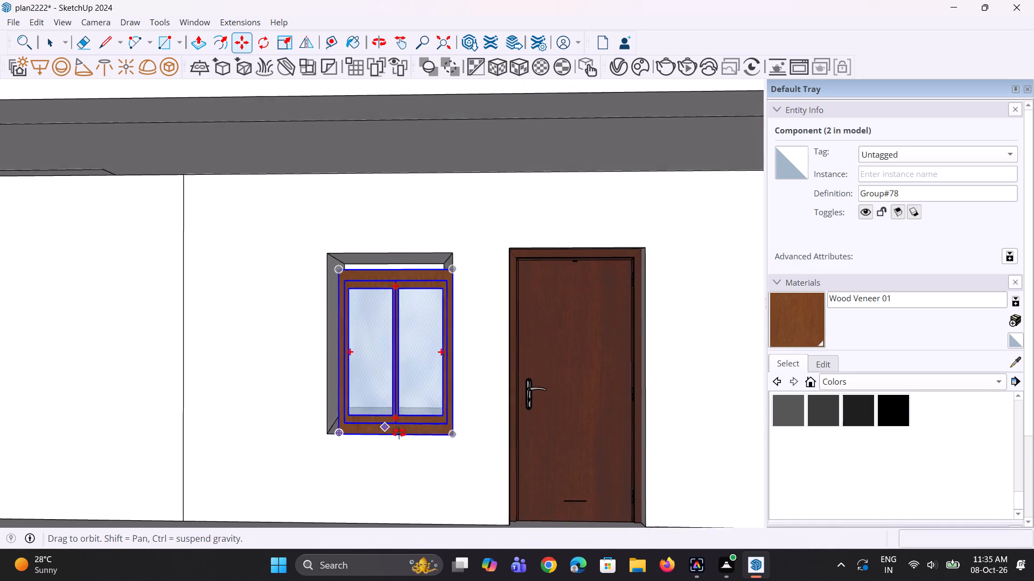
middle_drag(399, 433, 437, 432)
scroll(357, 420, up, 4)
click(330, 442)
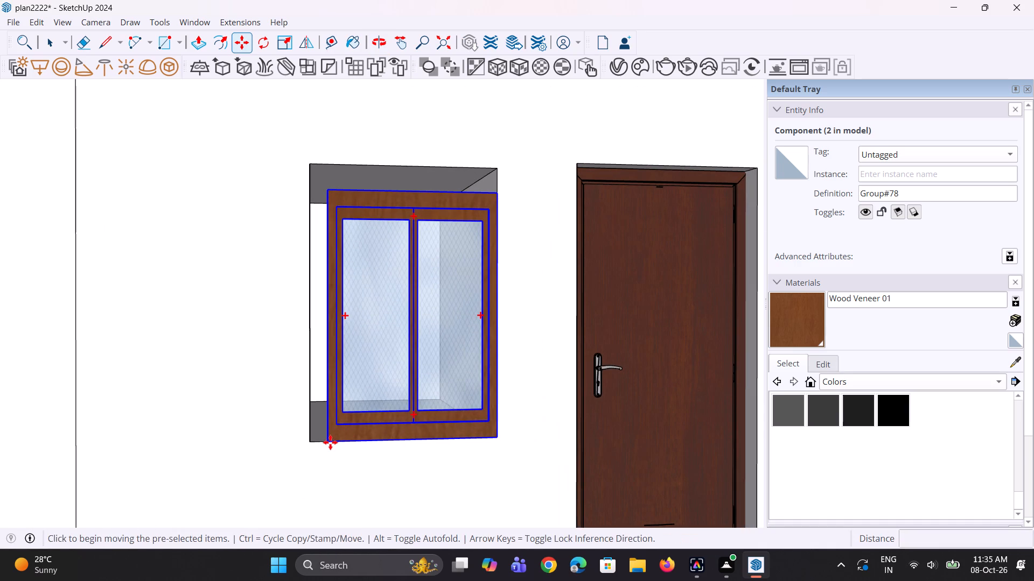
key(s)
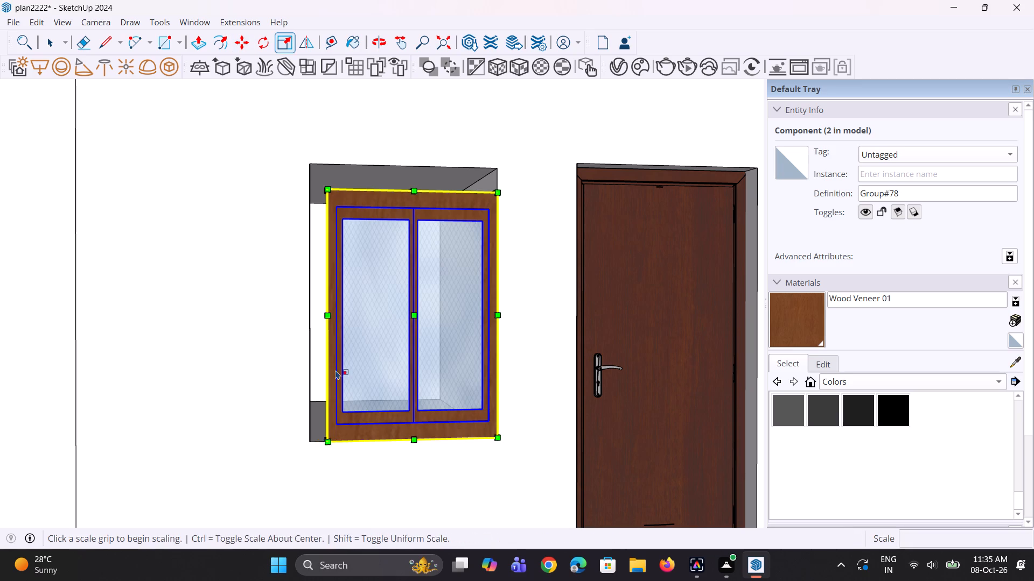
scroll(338, 358, up, 3)
middle_drag(341, 335, 423, 397)
scroll(382, 362, up, 1)
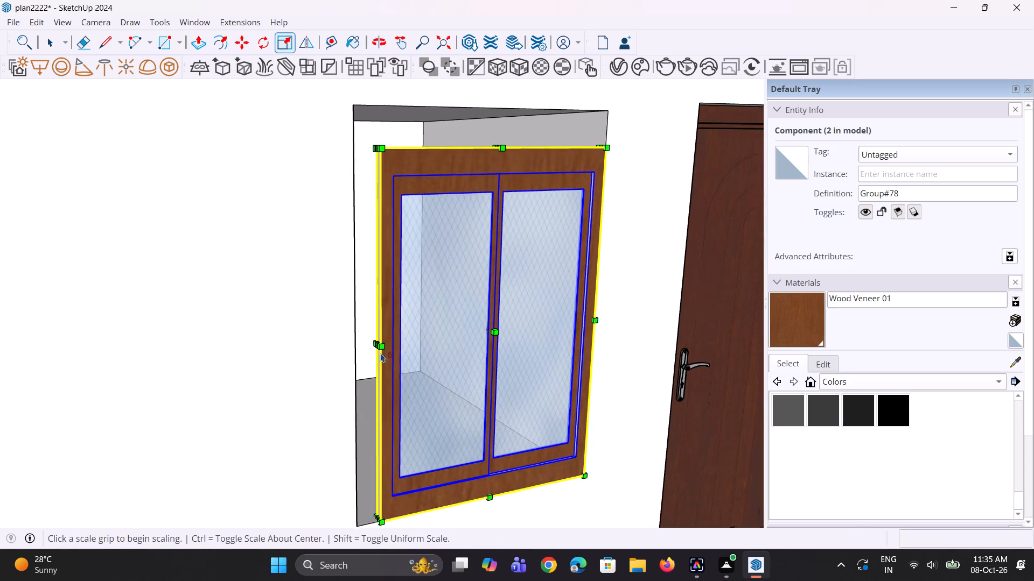
scroll(381, 353, up, 1)
click(375, 344)
click(351, 347)
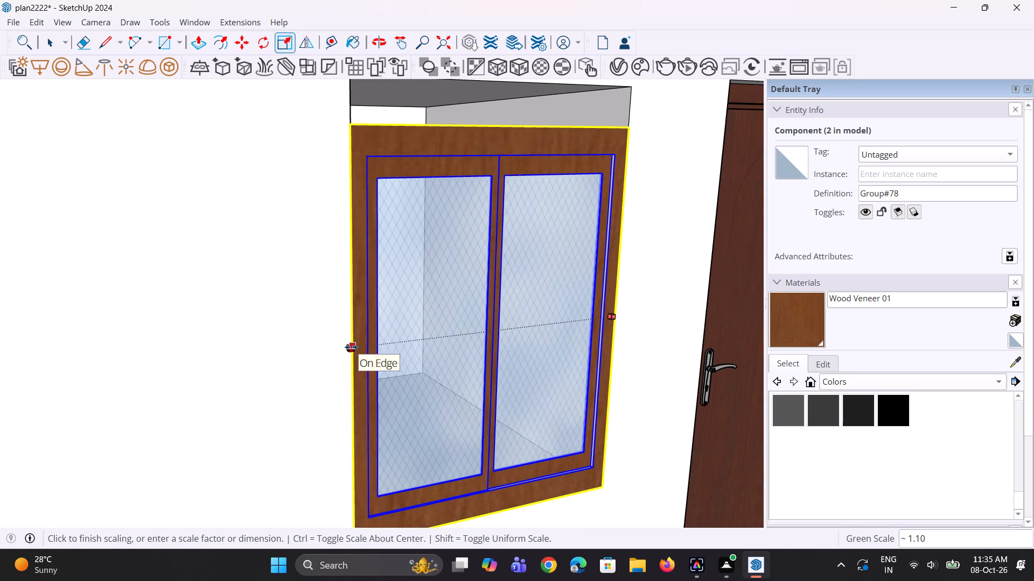
Scale the copied window's height by about 1.10 up to the top edge of the window opening.
scroll(322, 416, down, 5)
scroll(459, 302, down, 3)
middle_drag(465, 293, 456, 324)
scroll(447, 230, up, 4)
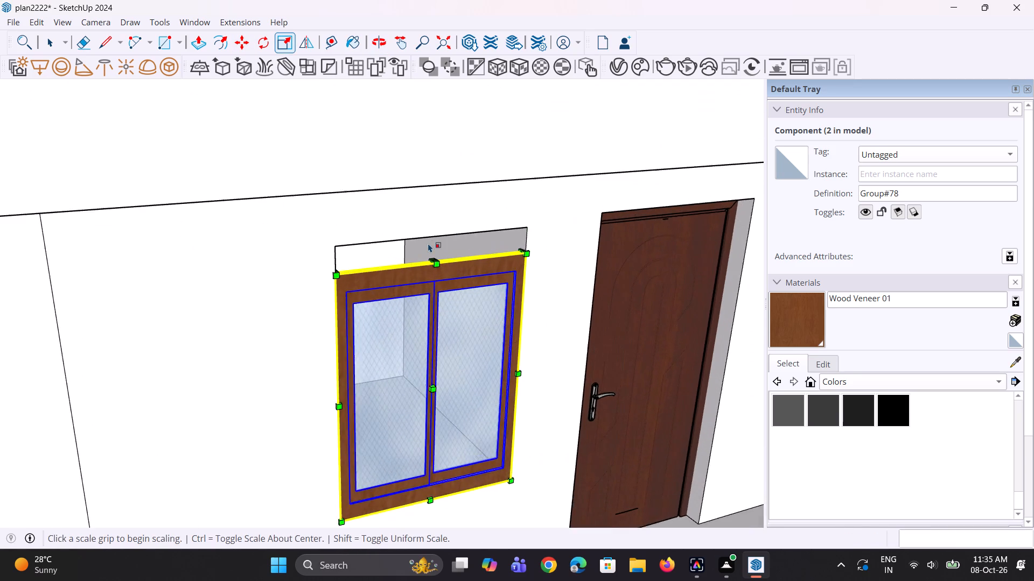
scroll(428, 243, up, 2)
middle_drag(429, 267, 431, 295)
scroll(438, 294, up, 1)
middle_drag(438, 294, 436, 248)
scroll(436, 248, down, 2)
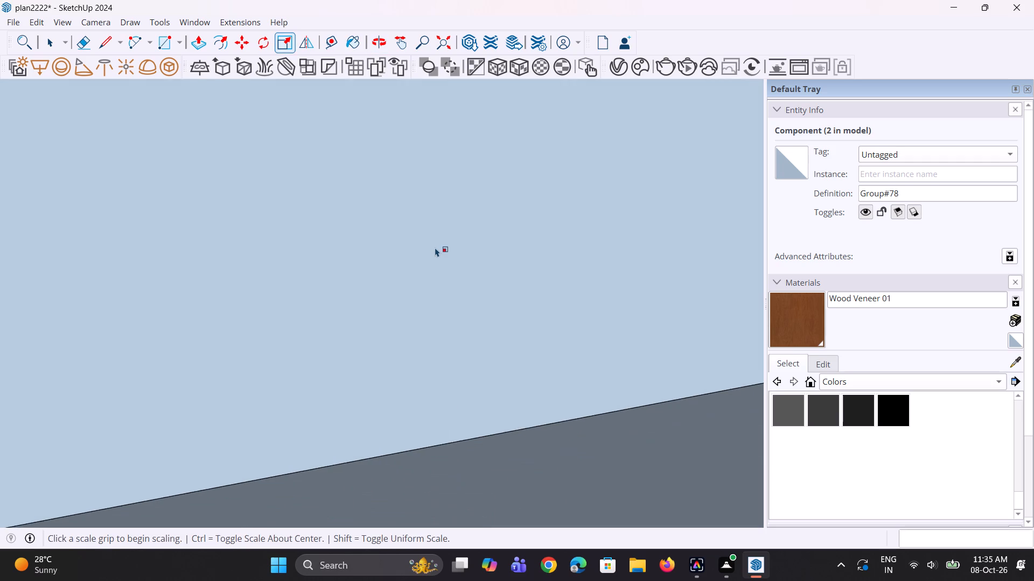
scroll(435, 247, down, 14)
click(451, 38)
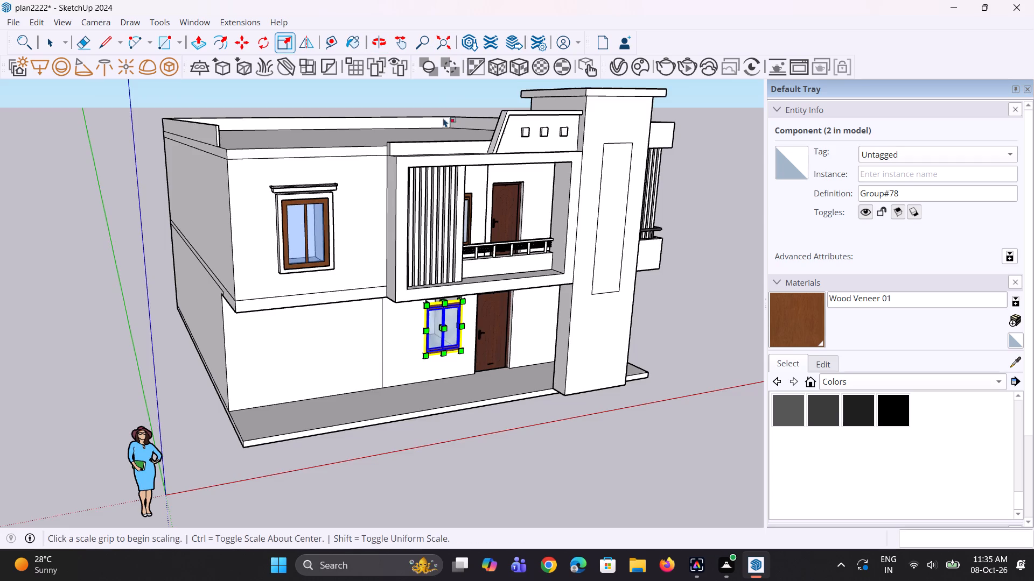
scroll(426, 346, up, 6)
middle_drag(455, 335, 444, 301)
scroll(455, 328, up, 4)
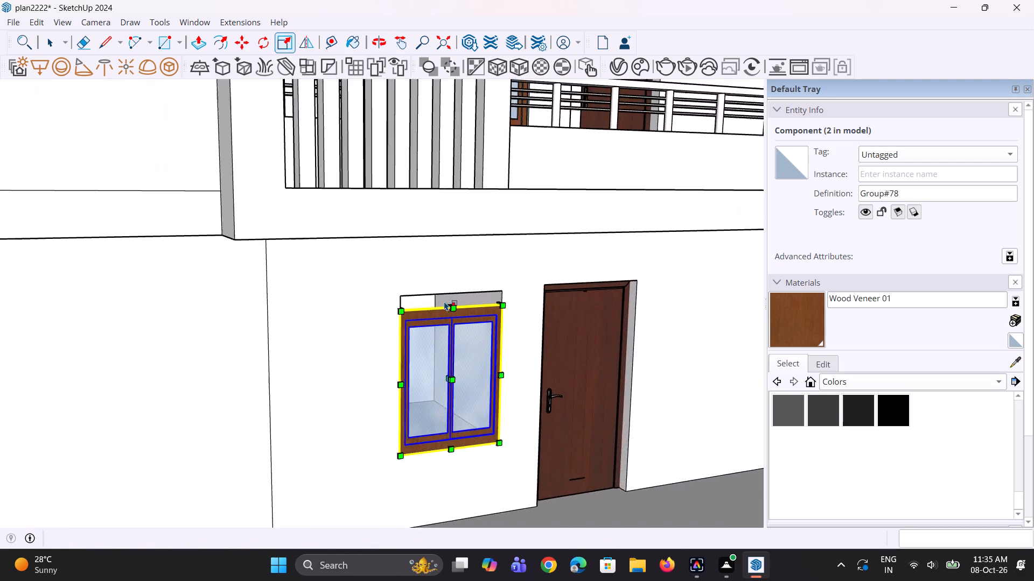
scroll(444, 301, up, 6)
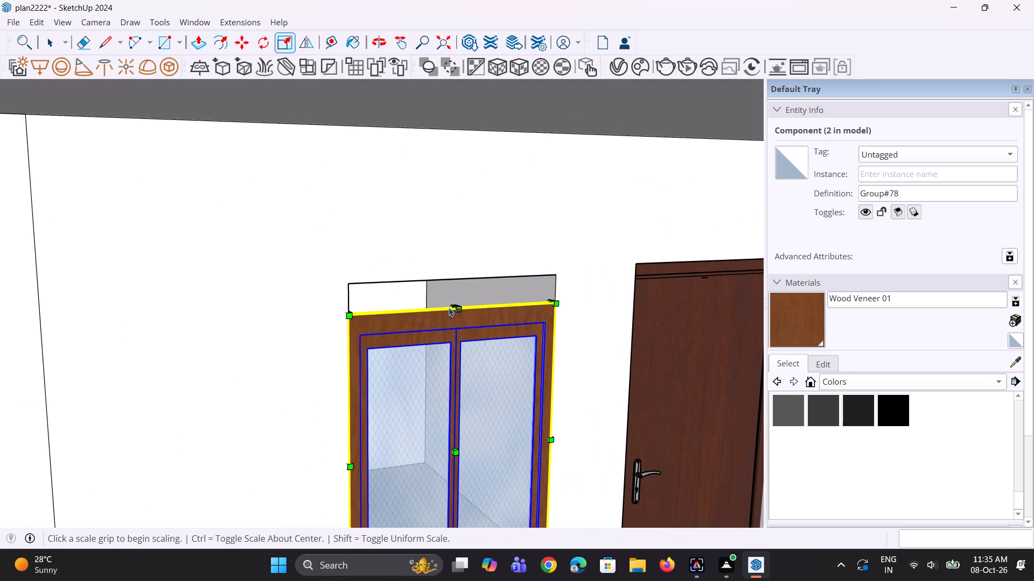
middle_drag(454, 330, 455, 337)
scroll(455, 309, up, 10)
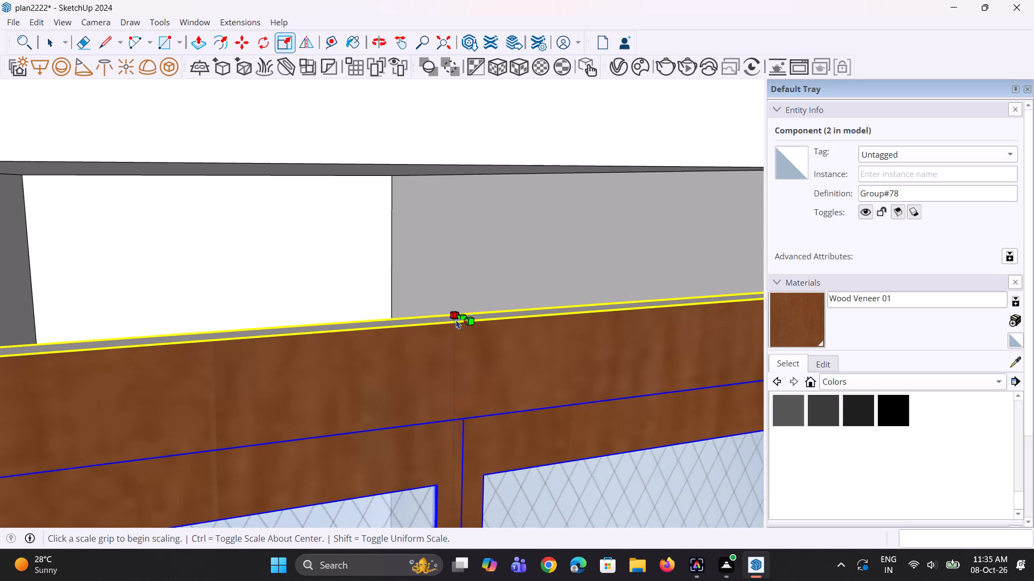
click(463, 316)
click(427, 161)
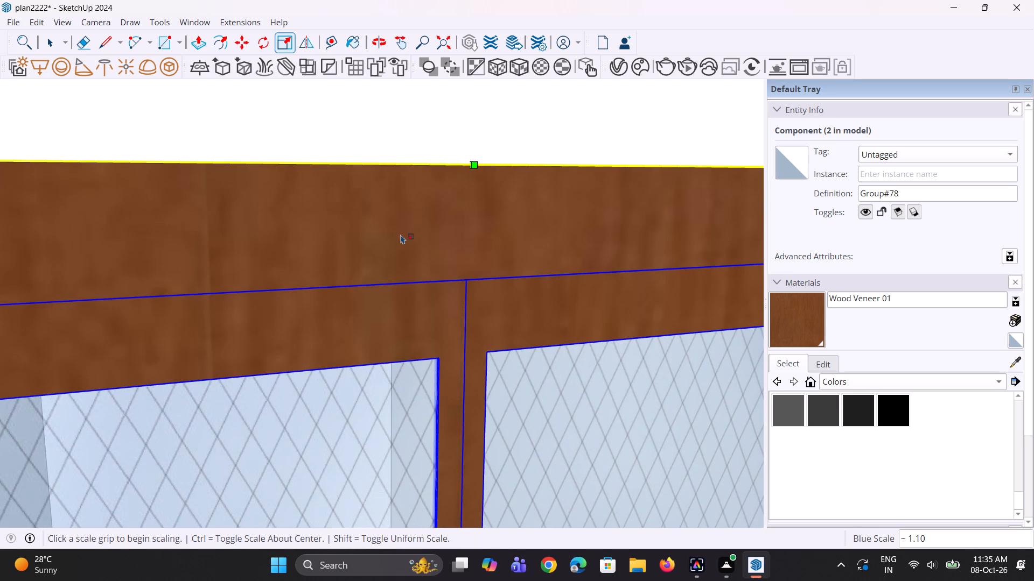
Nudge the resized ground-floor window by its lower corner nearest the door to seat it in its opening.
scroll(382, 263, down, 16)
key(space)
key(space)
scroll(441, 336, down, 9)
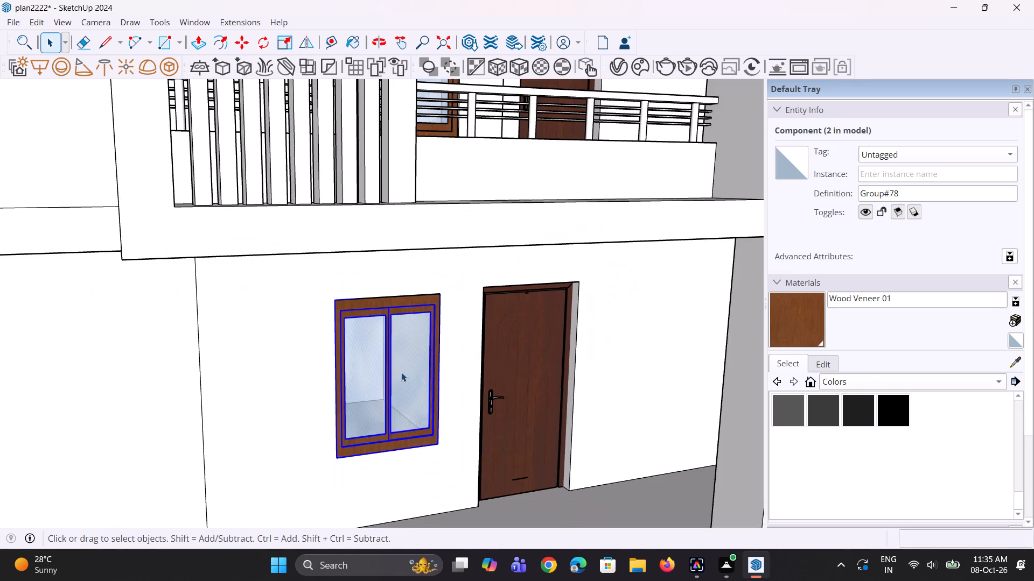
middle_drag(416, 423, 349, 438)
scroll(349, 438, down, 5)
scroll(423, 452, up, 4)
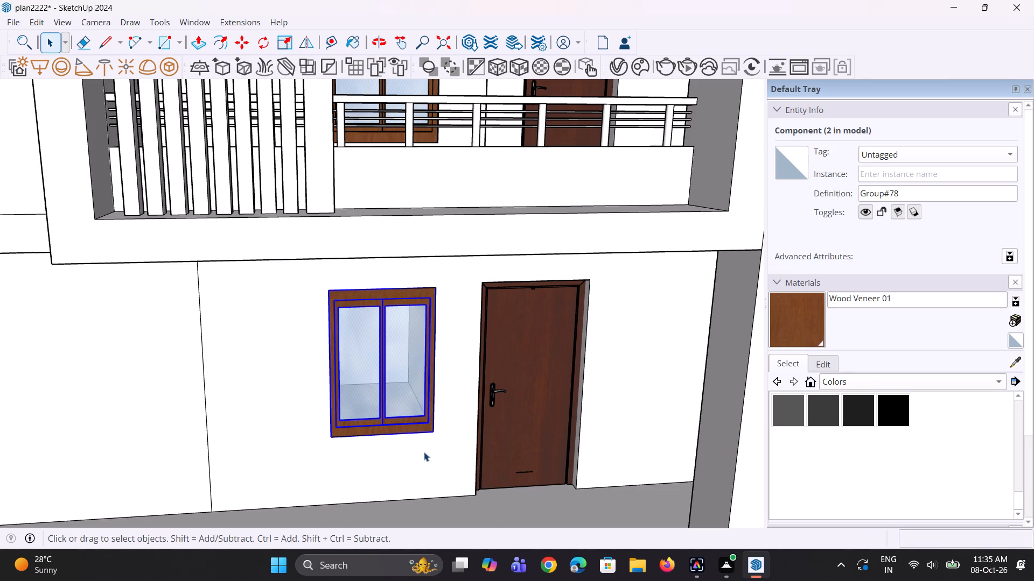
key(m)
click(435, 434)
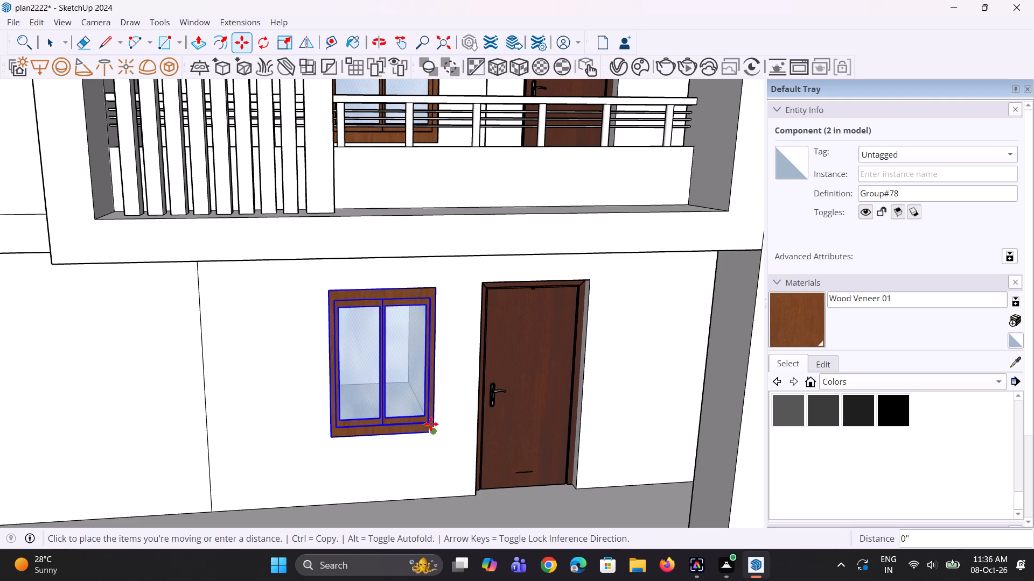
click(427, 423)
key(space)
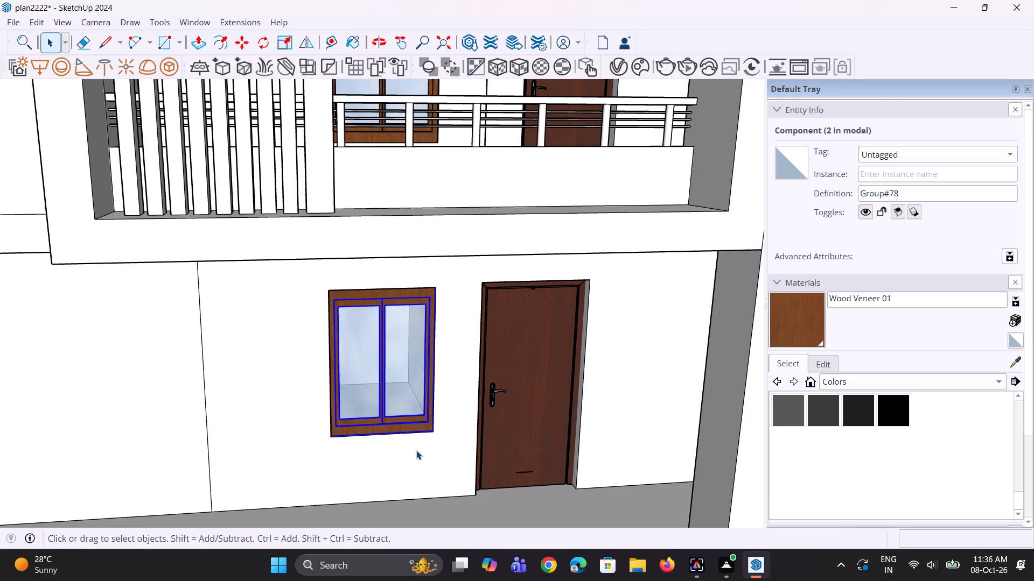
key(space)
scroll(381, 452, down, 7)
click(674, 434)
Examine the whole house front from several angles and distances, including the plinth and the blank ground-floor wall.
middle_drag(375, 463, 361, 444)
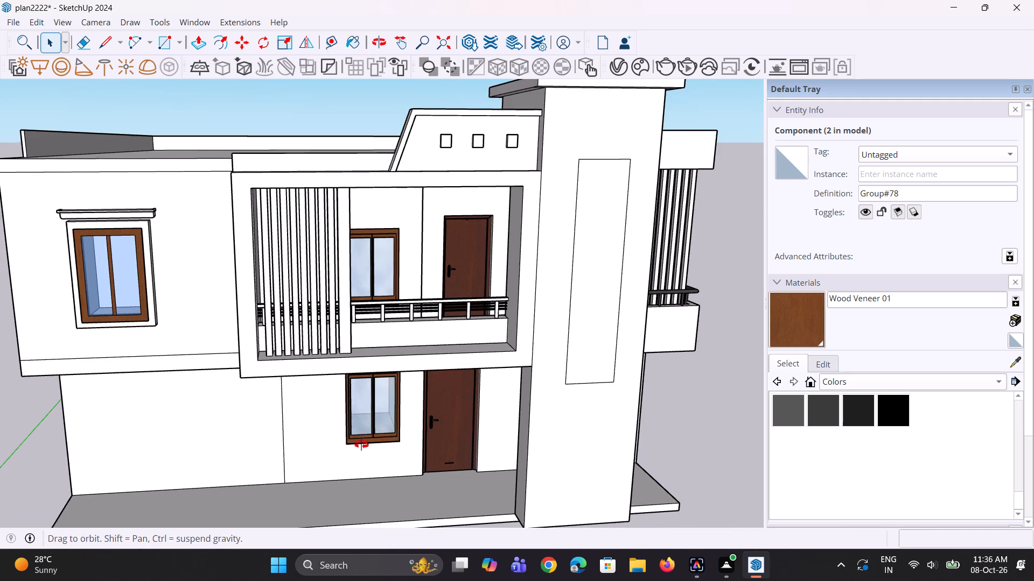
middle_drag(361, 444, 357, 437)
scroll(357, 435, down, 4)
middle_drag(364, 470, 349, 458)
scroll(349, 458, down, 4)
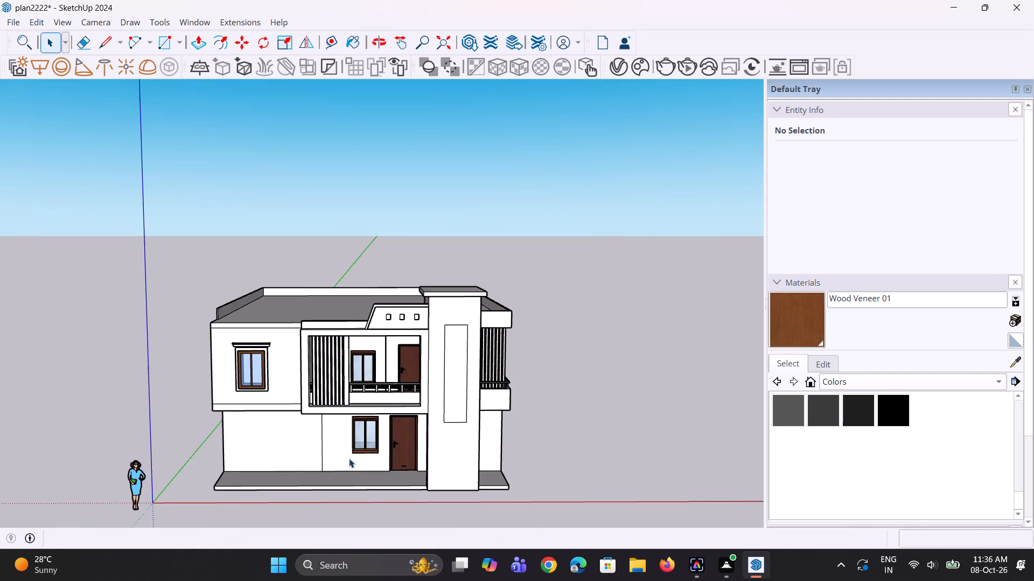
middle_drag(353, 469, 365, 470)
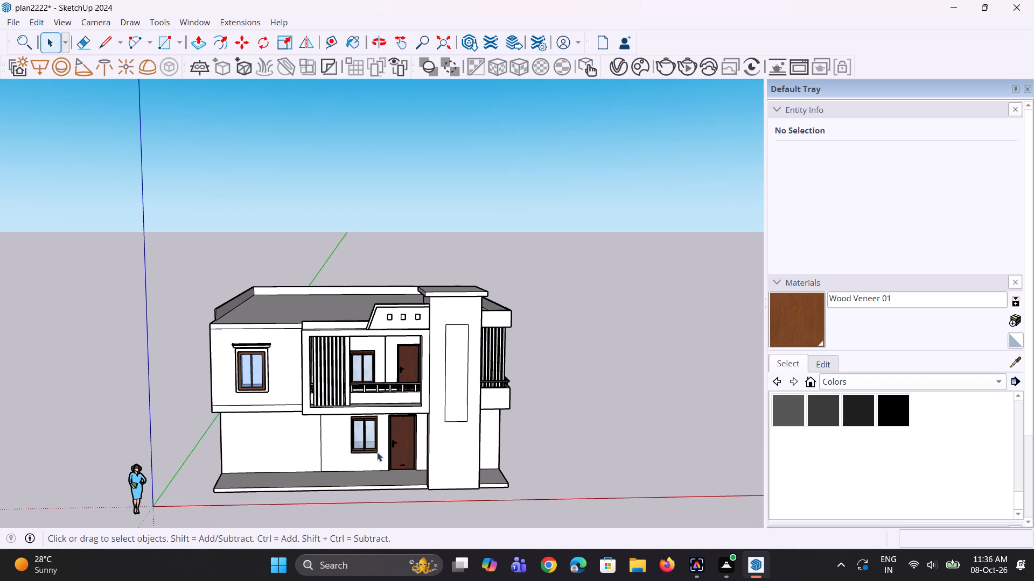
scroll(373, 450, down, 4)
middle_drag(332, 426, 292, 416)
scroll(416, 483, up, 3)
middle_drag(423, 478, 464, 467)
scroll(463, 467, up, 1)
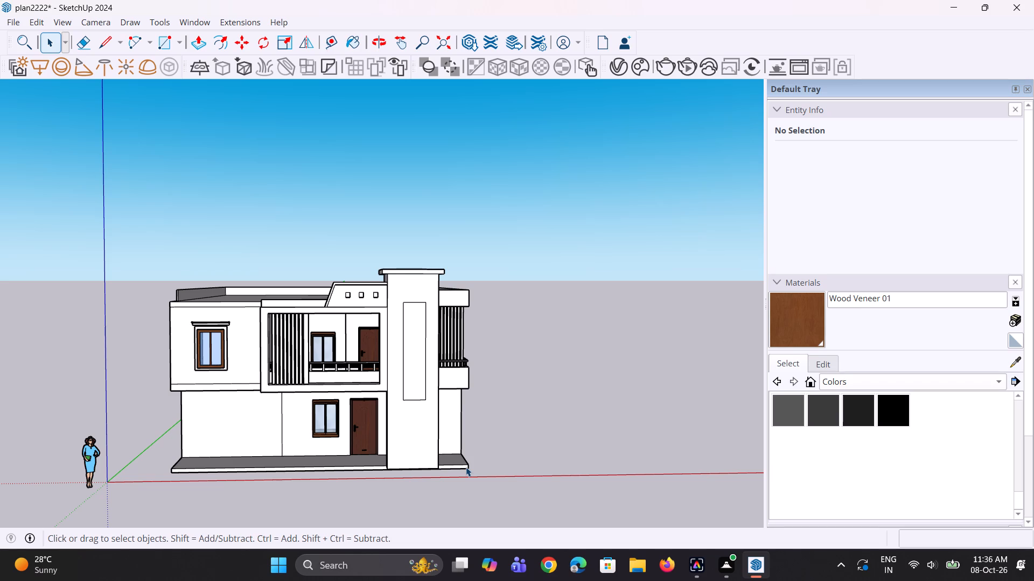
scroll(467, 465, down, 3)
middle_drag(465, 428, 446, 472)
scroll(449, 468, down, 1)
scroll(436, 477, up, 4)
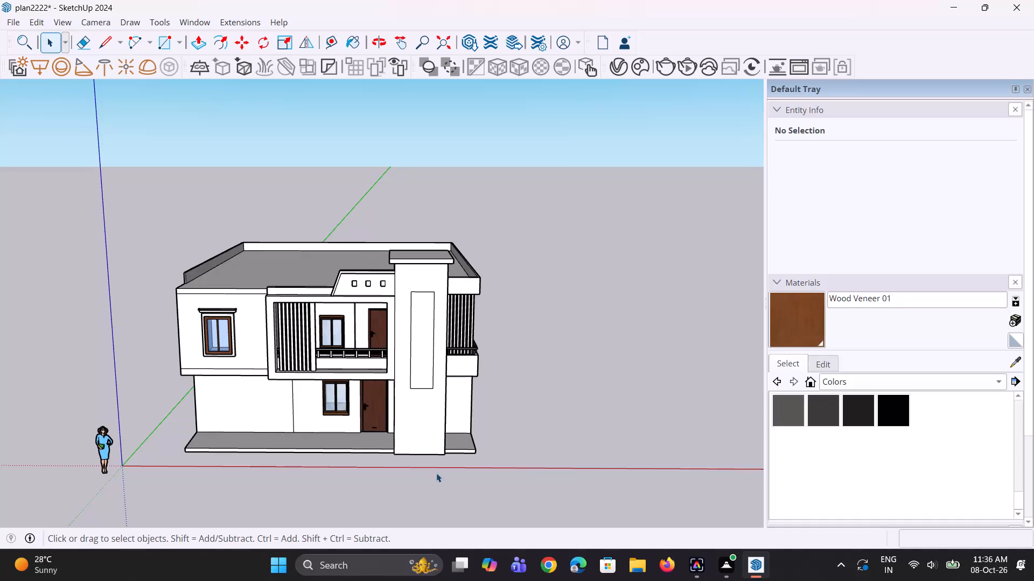
scroll(438, 463, down, 3)
middle_drag(422, 426, 429, 395)
scroll(429, 410, up, 1)
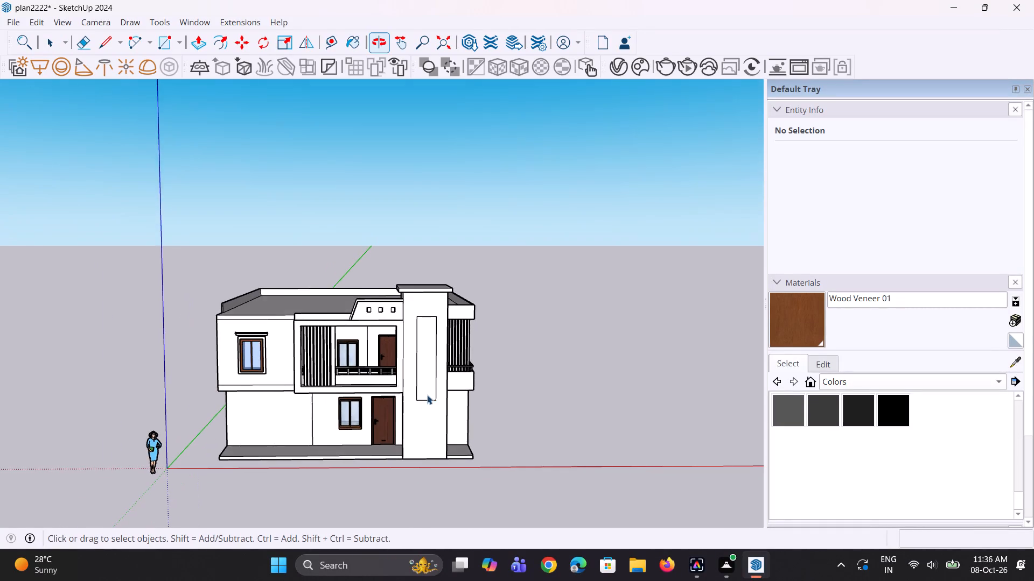
scroll(353, 447, up, 4)
middle_drag(315, 464, 356, 438)
scroll(295, 474, up, 2)
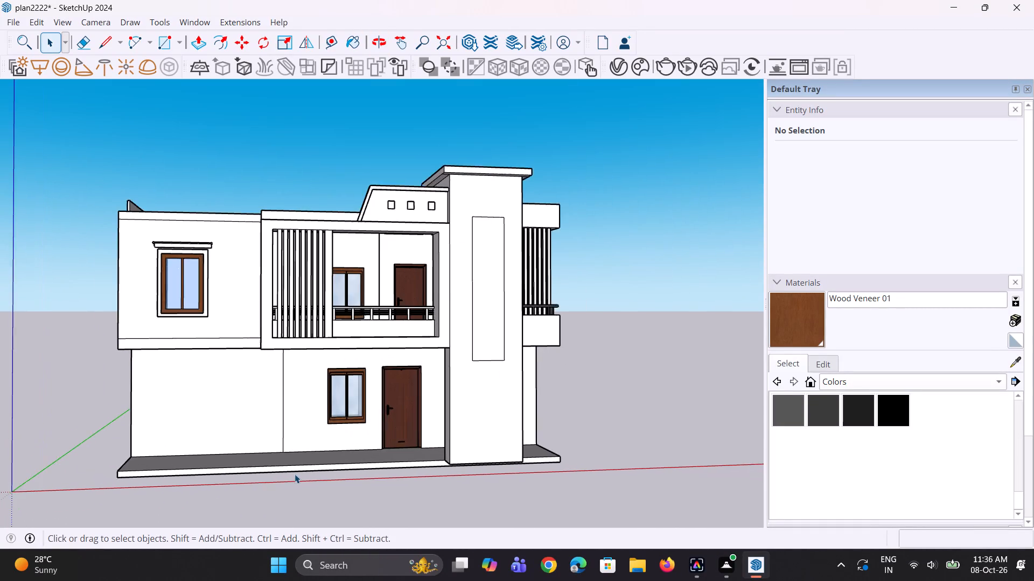
scroll(298, 472, down, 4)
middle_drag(278, 485, 252, 501)
scroll(205, 472, up, 2)
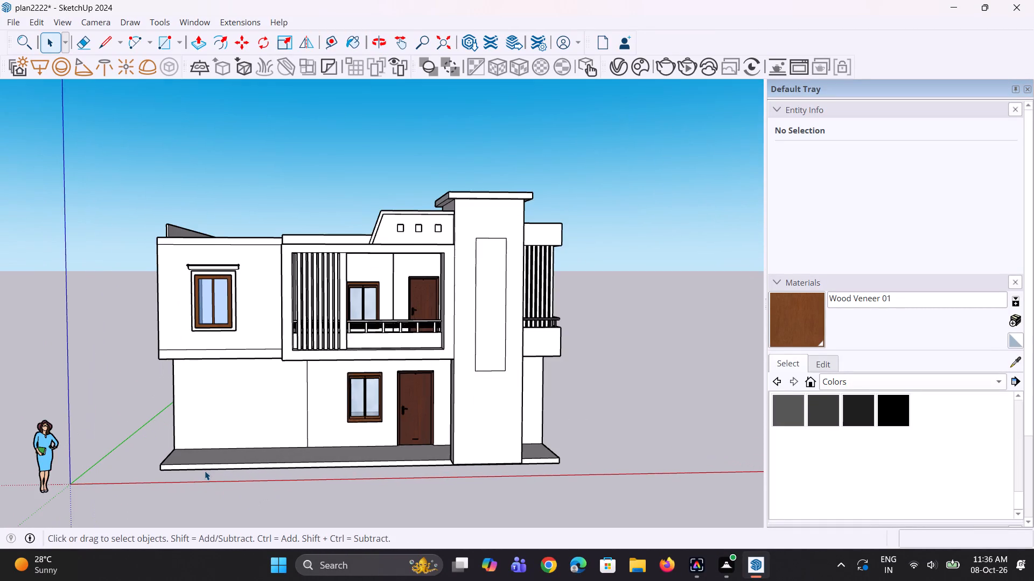
scroll(205, 471, up, 2)
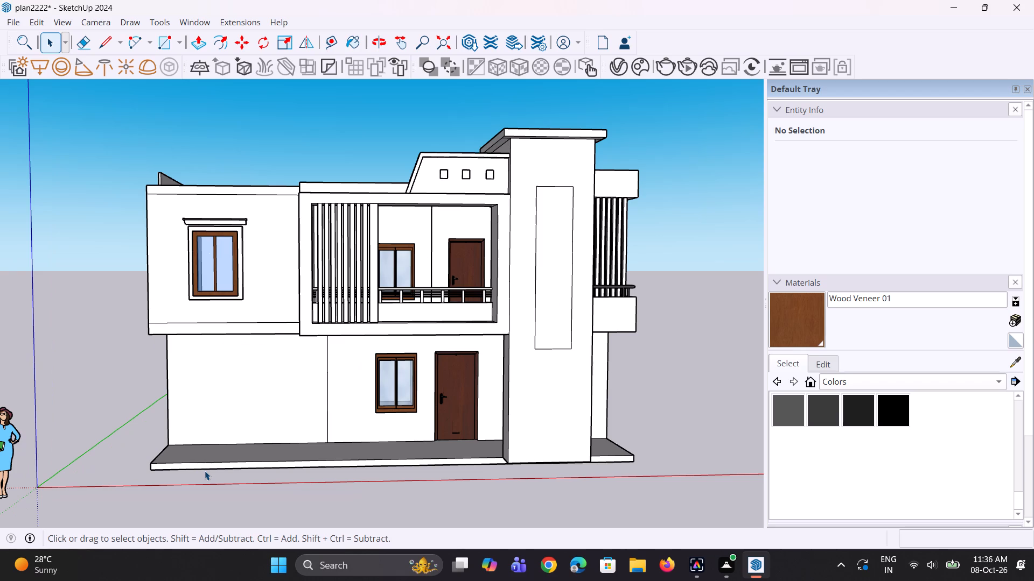
scroll(206, 469, down, 2)
middle_drag(215, 469, 235, 465)
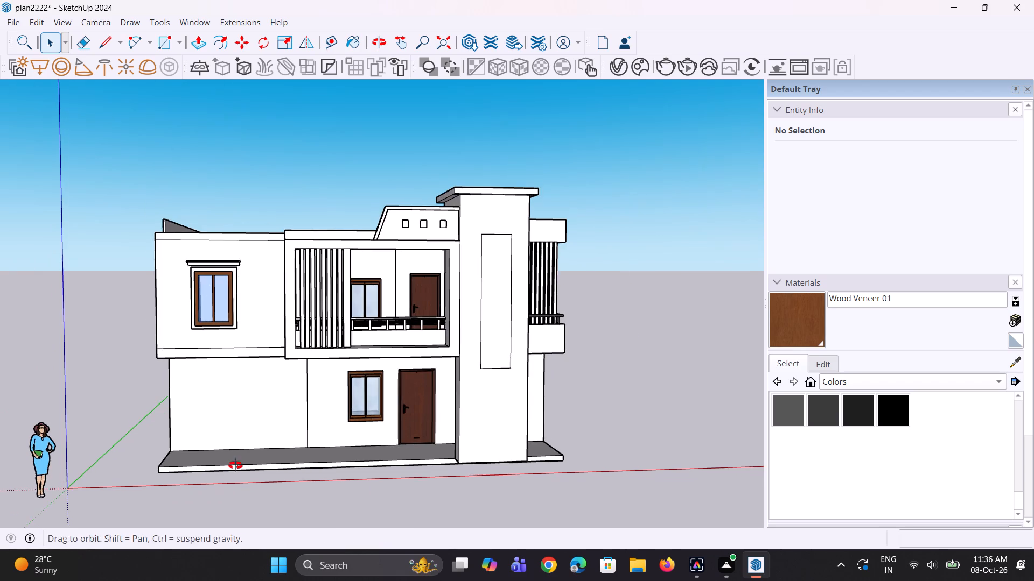
middle_drag(235, 465, 243, 462)
scroll(172, 449, down, 3)
middle_drag(183, 441, 312, 454)
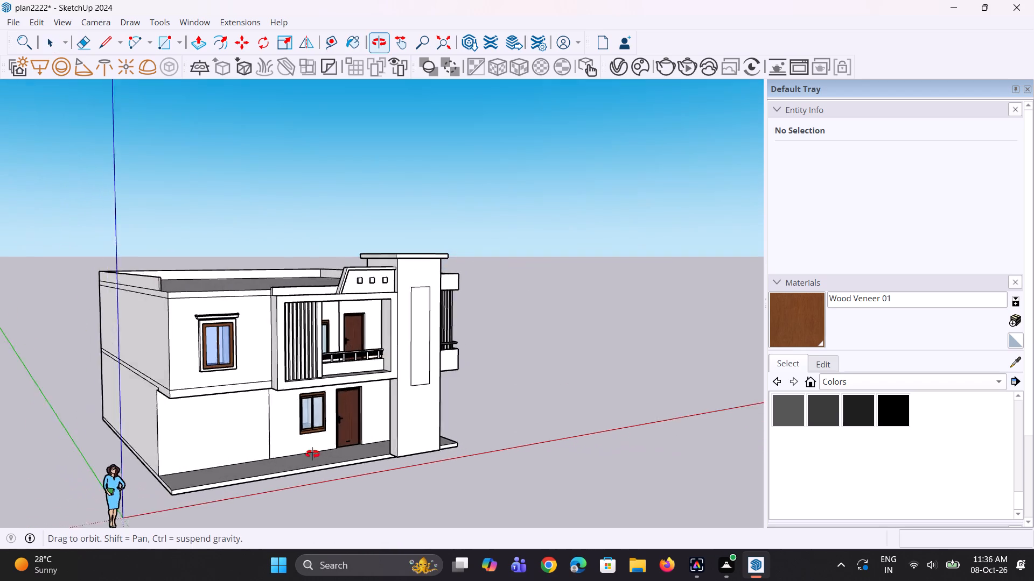
middle_drag(312, 454, 322, 454)
scroll(229, 471, up, 1)
scroll(233, 464, down, 3)
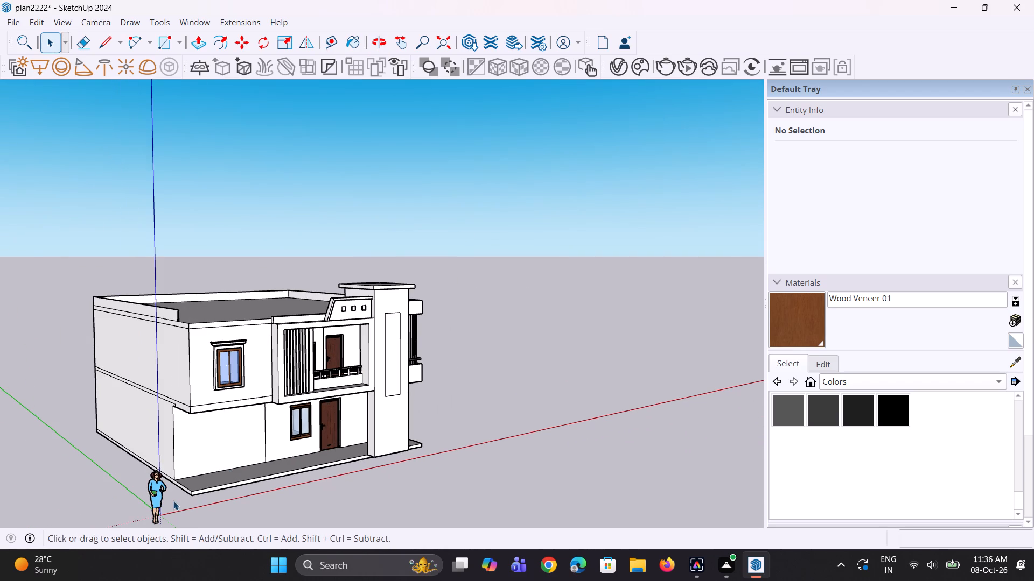
Push/Pull the plinth's side face at the blank-wall end of the house outward about 1' 1".
key(p)
click(177, 485)
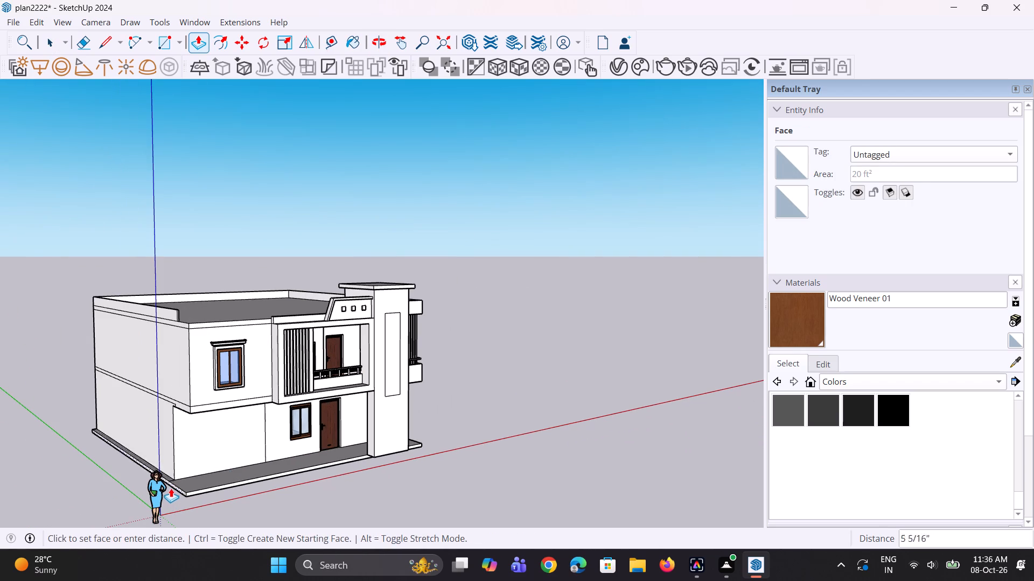
click(169, 489)
Push the same plinth side face back in towards the house by about 5".
scroll(184, 476, down, 3)
middle_drag(184, 480, 173, 503)
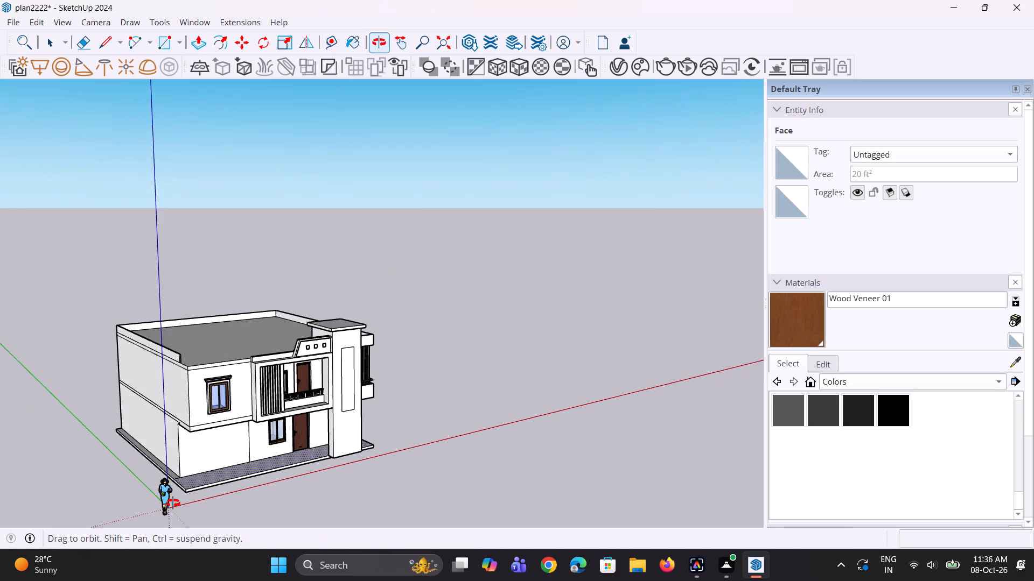
middle_drag(173, 503, 171, 504)
scroll(186, 484, up, 7)
middle_drag(193, 479, 204, 487)
scroll(158, 514, up, 2)
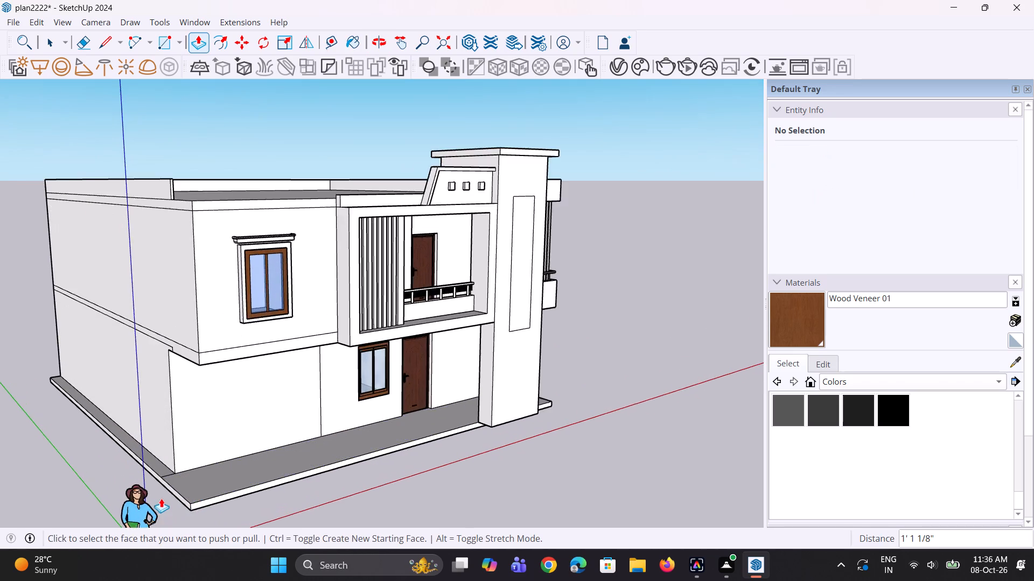
scroll(161, 498, up, 2)
click(178, 493)
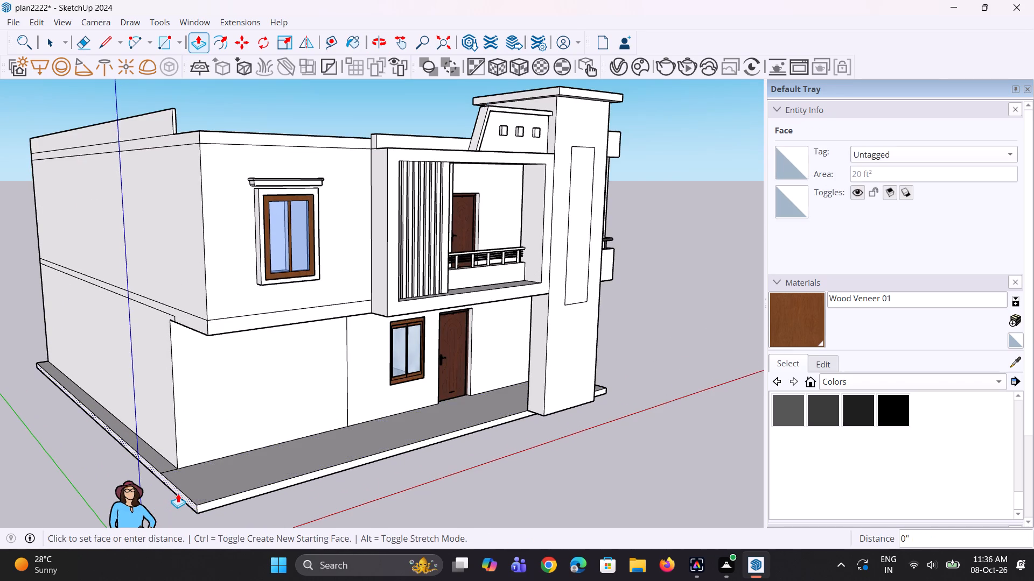
click(184, 490)
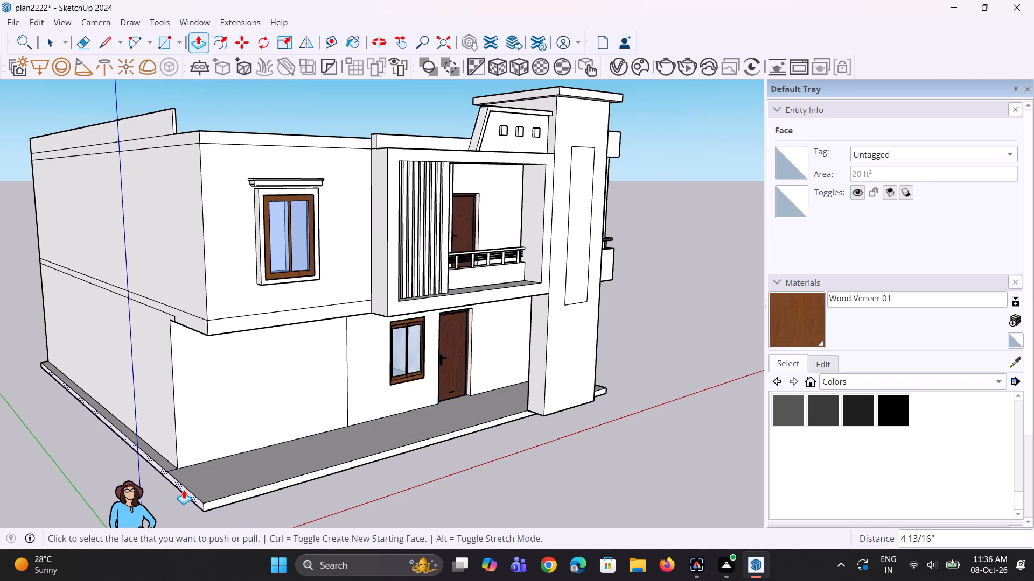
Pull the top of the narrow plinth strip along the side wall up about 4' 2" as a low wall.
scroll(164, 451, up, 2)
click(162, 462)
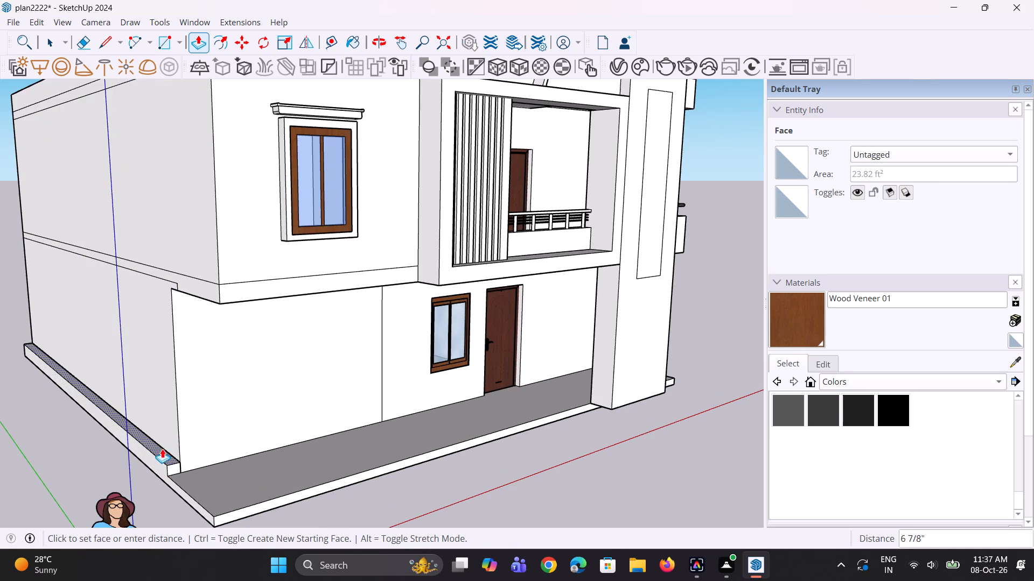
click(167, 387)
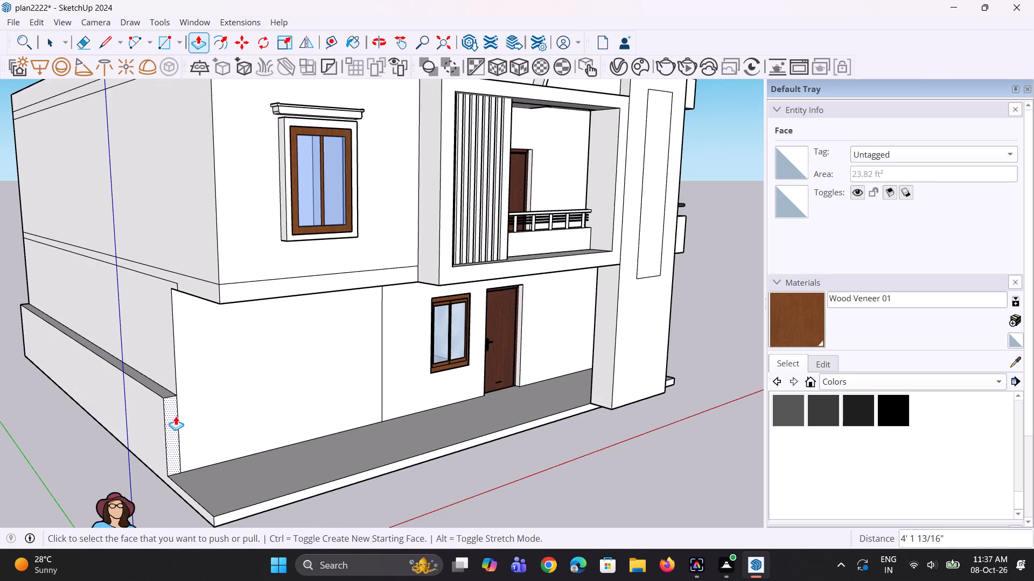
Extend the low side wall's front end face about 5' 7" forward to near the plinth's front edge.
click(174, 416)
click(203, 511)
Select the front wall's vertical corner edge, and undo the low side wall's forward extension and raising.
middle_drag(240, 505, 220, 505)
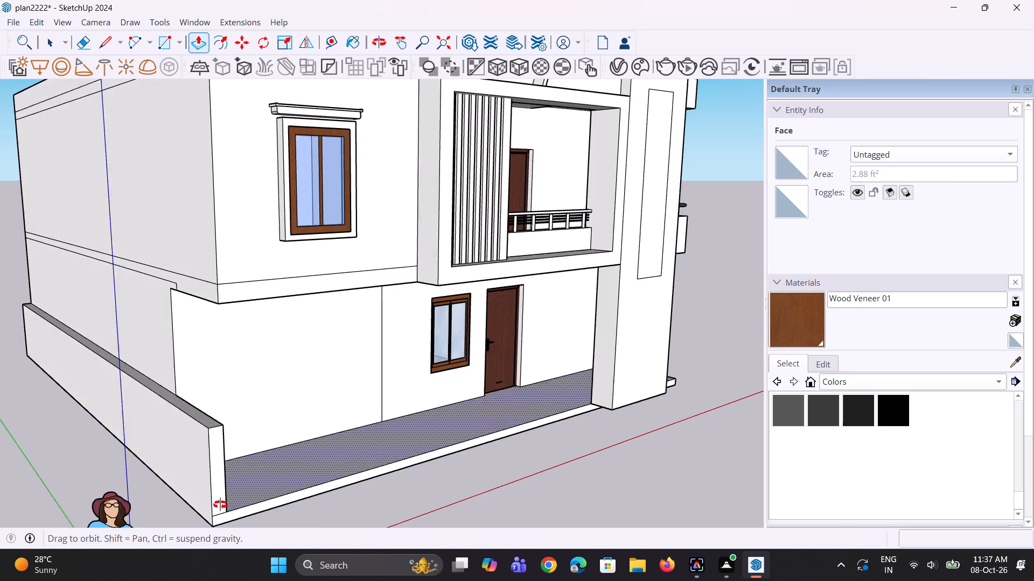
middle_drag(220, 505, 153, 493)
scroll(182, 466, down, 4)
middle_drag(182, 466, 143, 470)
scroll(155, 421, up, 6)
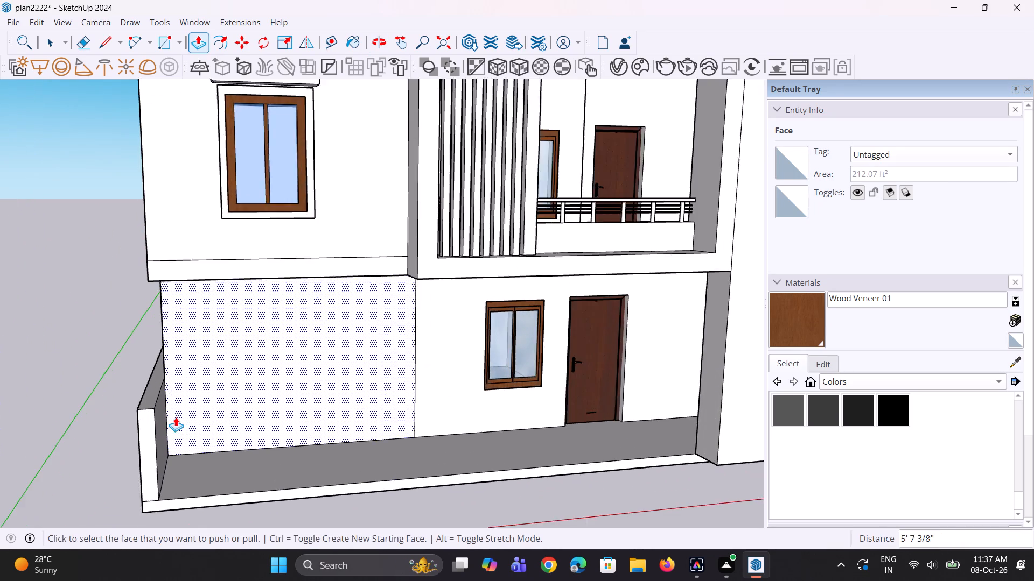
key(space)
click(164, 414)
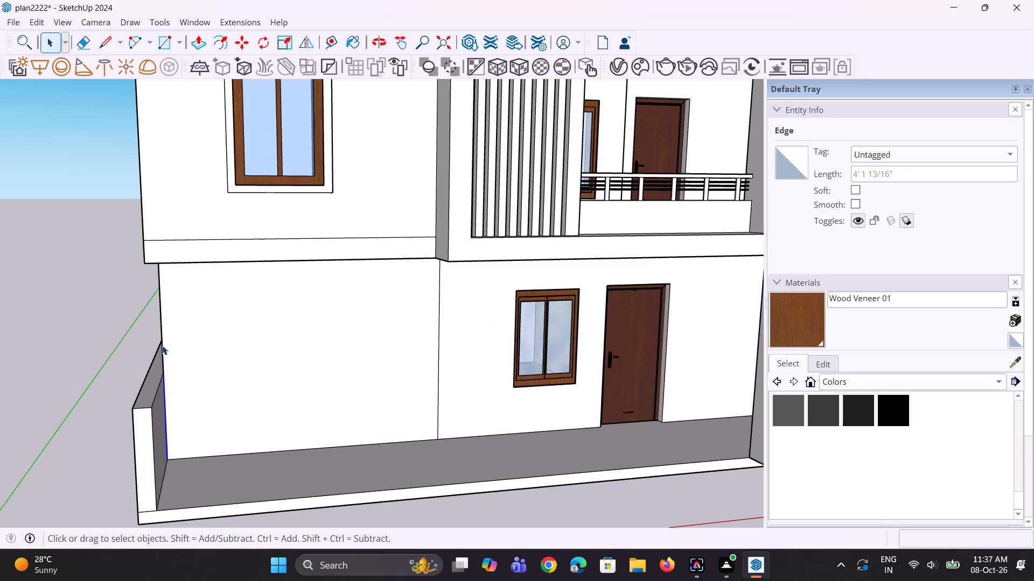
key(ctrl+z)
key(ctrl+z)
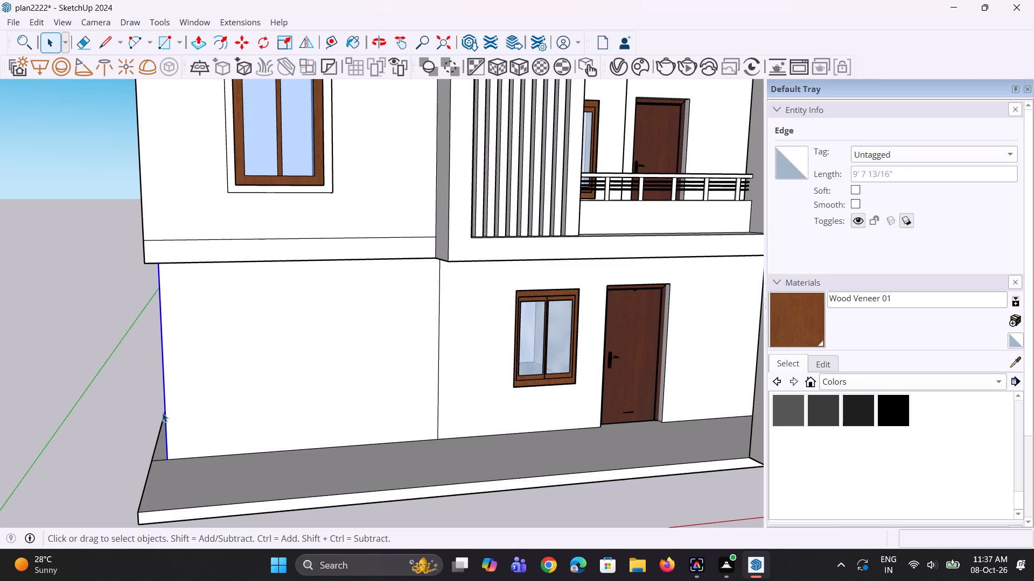
Copy the front wall's vertical corner edge 3' 8" along the blank ground-floor wall towards the door.
key(m)
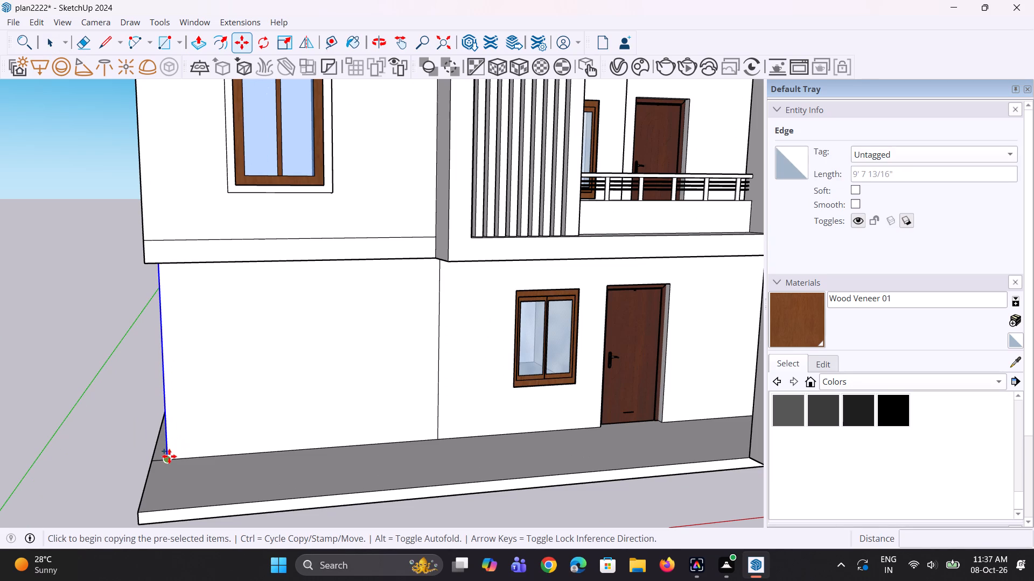
click(169, 456)
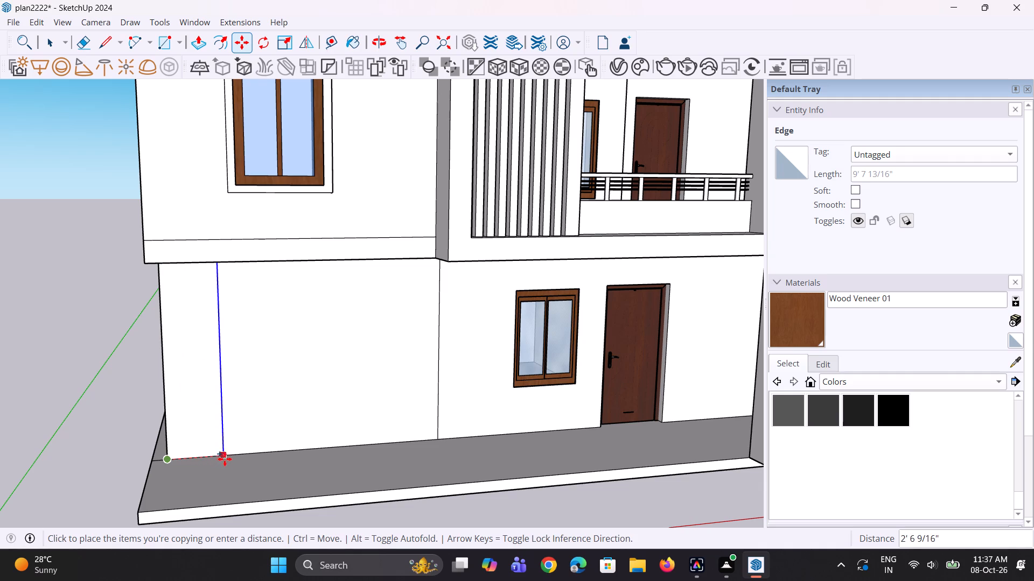
click(248, 461)
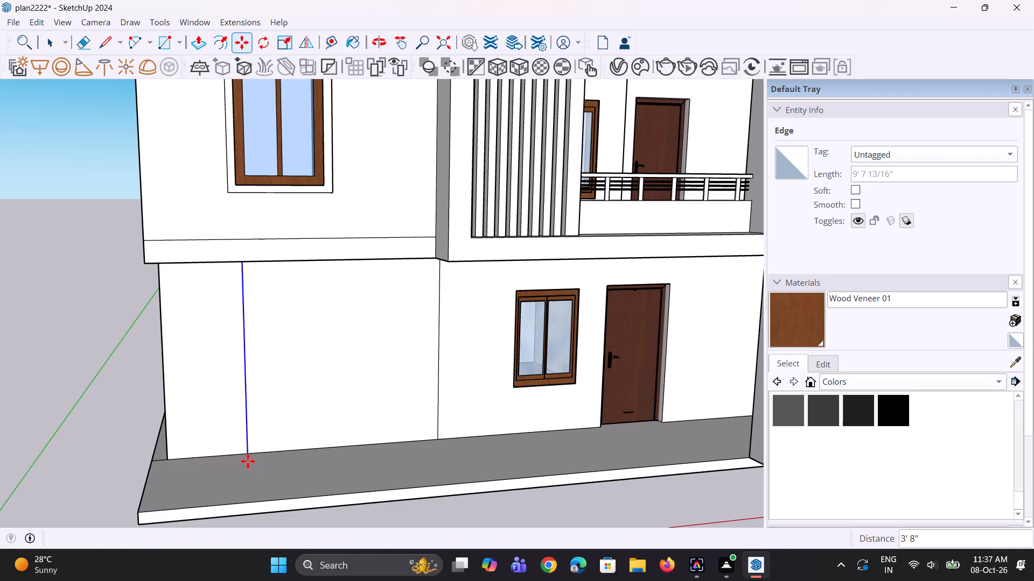
Copy the new vertical edge about 4' 11" further along the wall towards the door.
key(m)
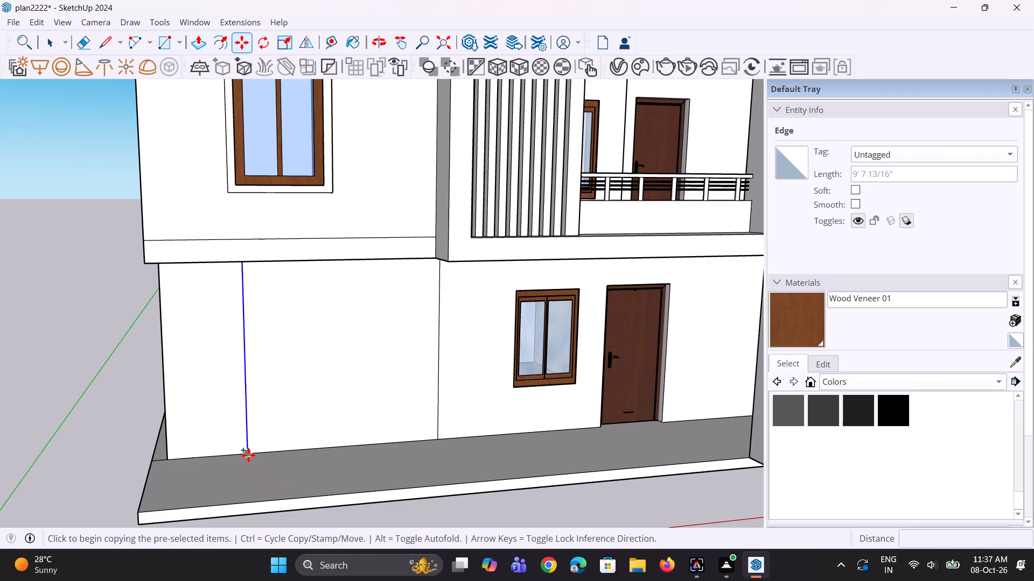
click(248, 455)
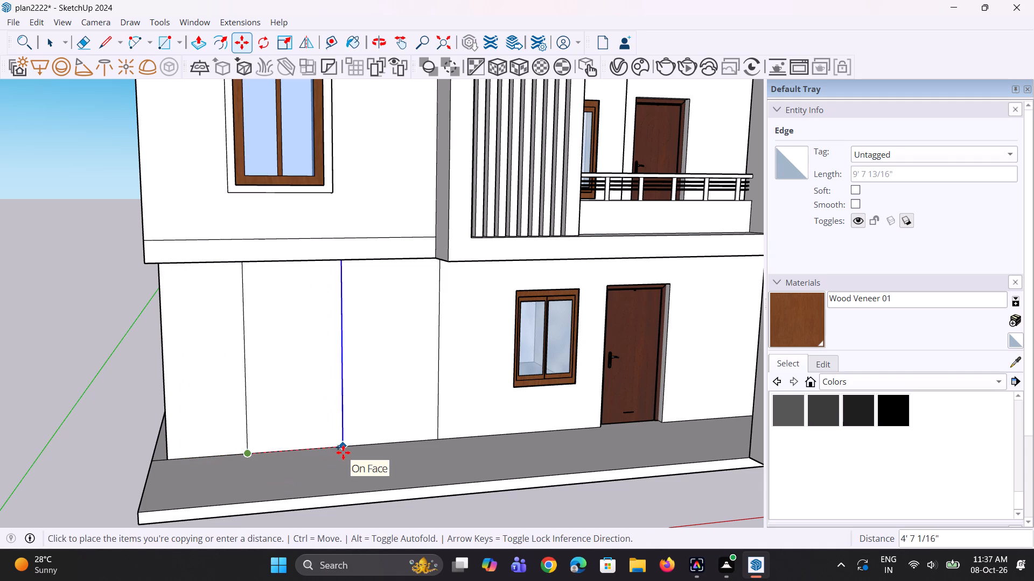
click(350, 452)
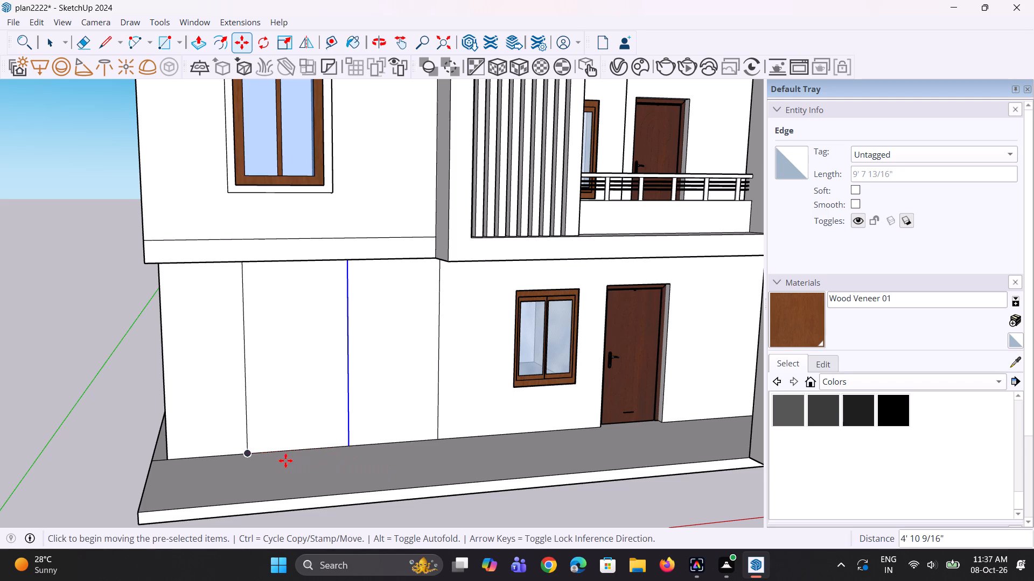
Copy both vertical division edges on the blank ground-floor wall 3" towards the door to form narrow strips.
key(space)
ctrl+click(246, 430)
key(m)
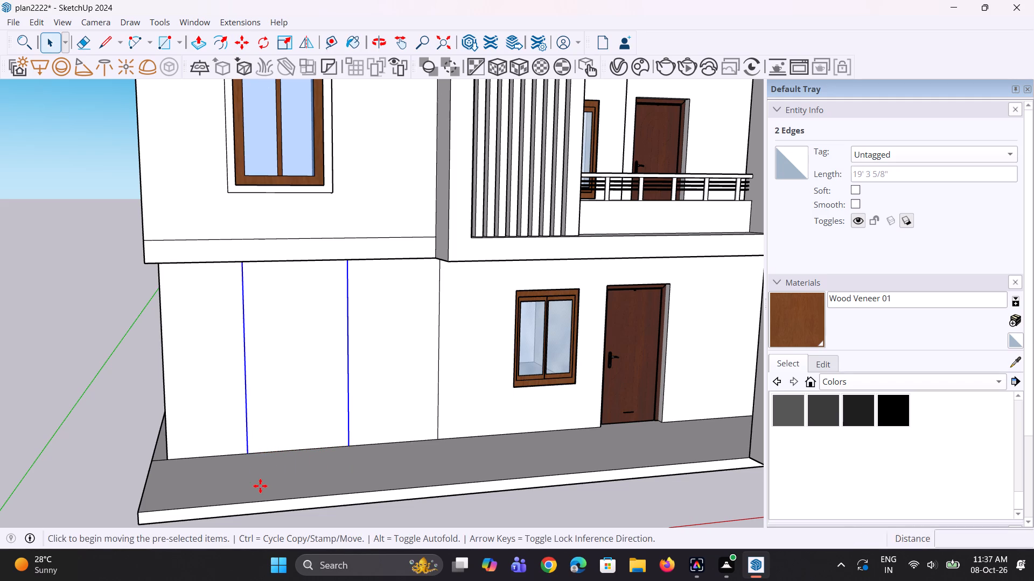
scroll(260, 486, up, 2)
click(246, 448)
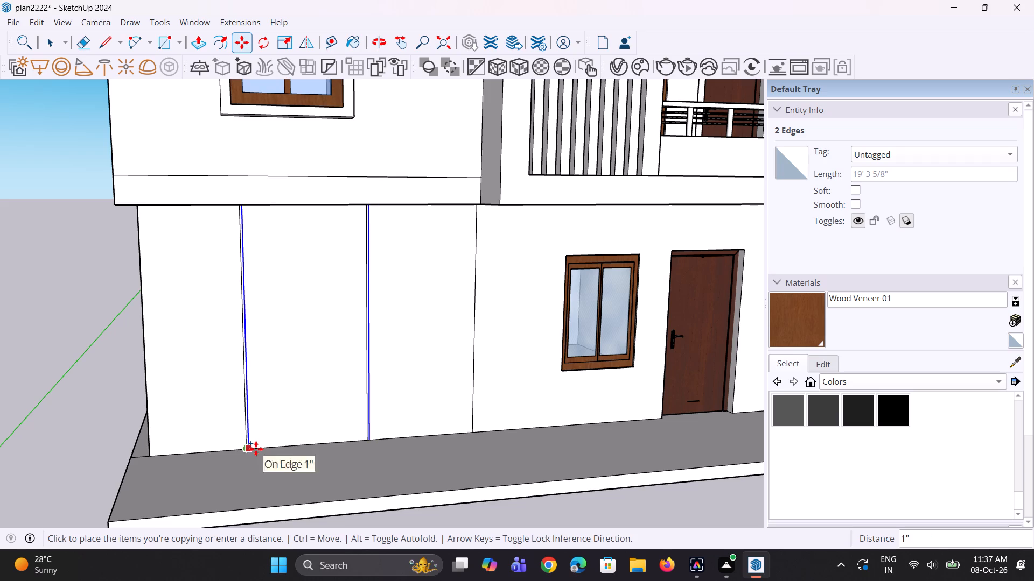
scroll(252, 449, up, 5)
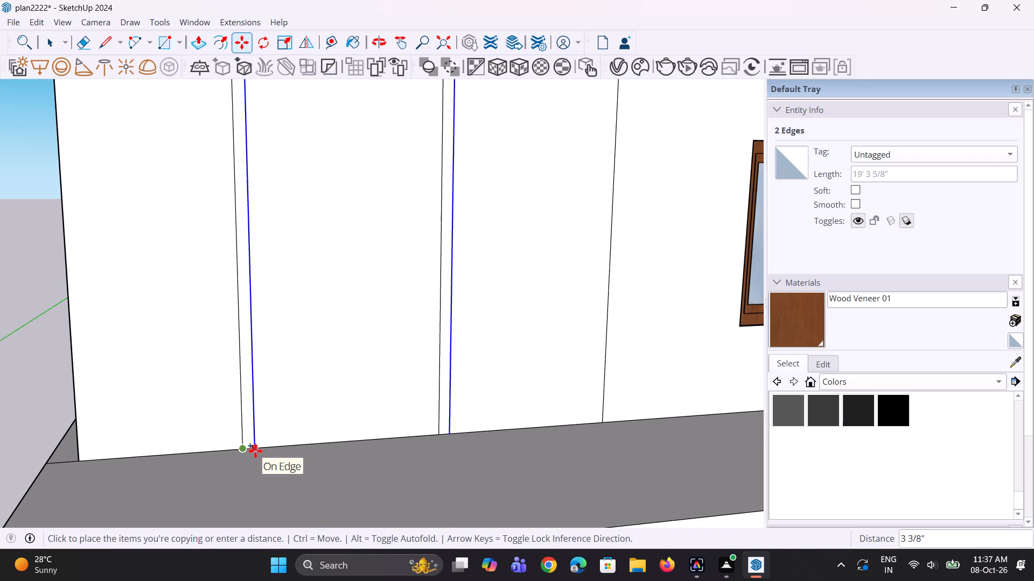
text(3")
key(Return)
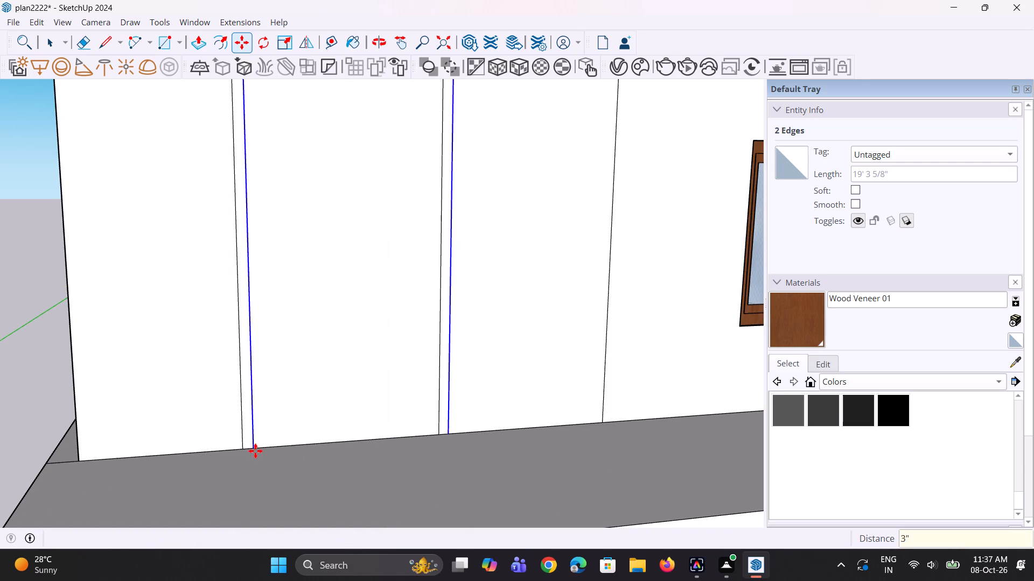
key(space)
key(space)
Raise the low side wall's top face a little over 3 ft above the plinth with Push/Pull.
scroll(260, 449, down, 9)
middle_drag(257, 443, 253, 437)
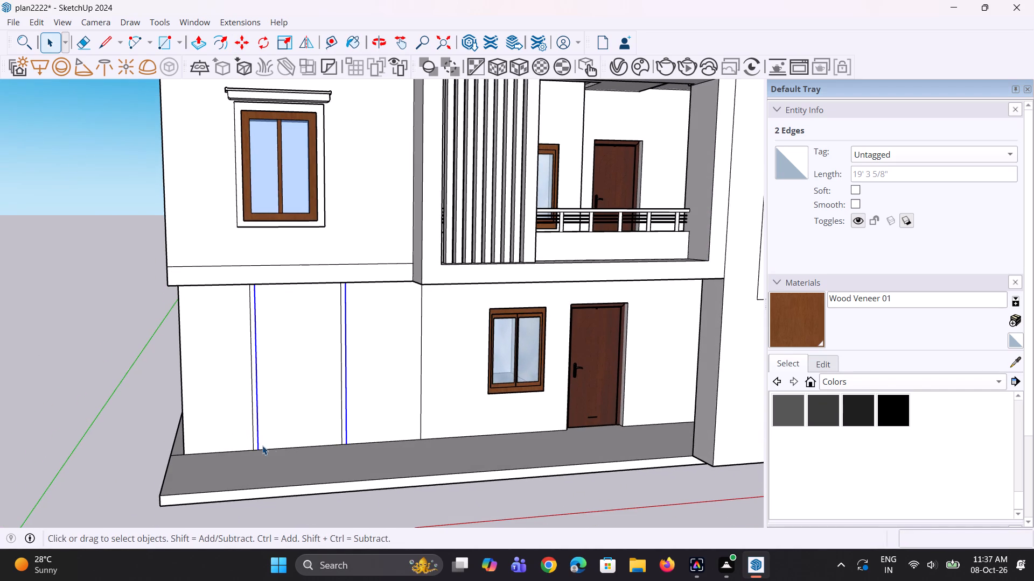
scroll(427, 444, down, 2)
middle_drag(427, 444, 409, 441)
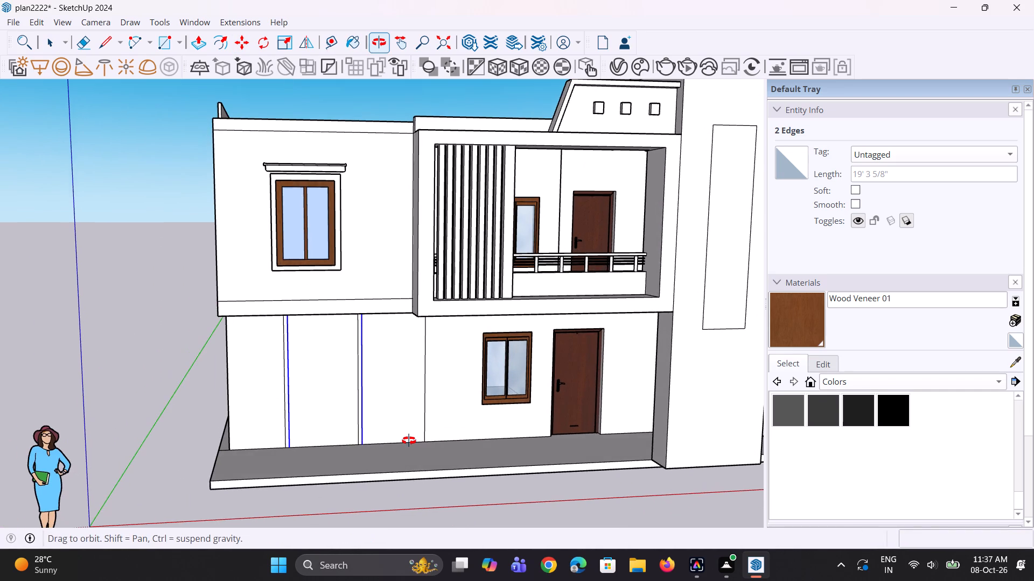
middle_drag(409, 441, 408, 444)
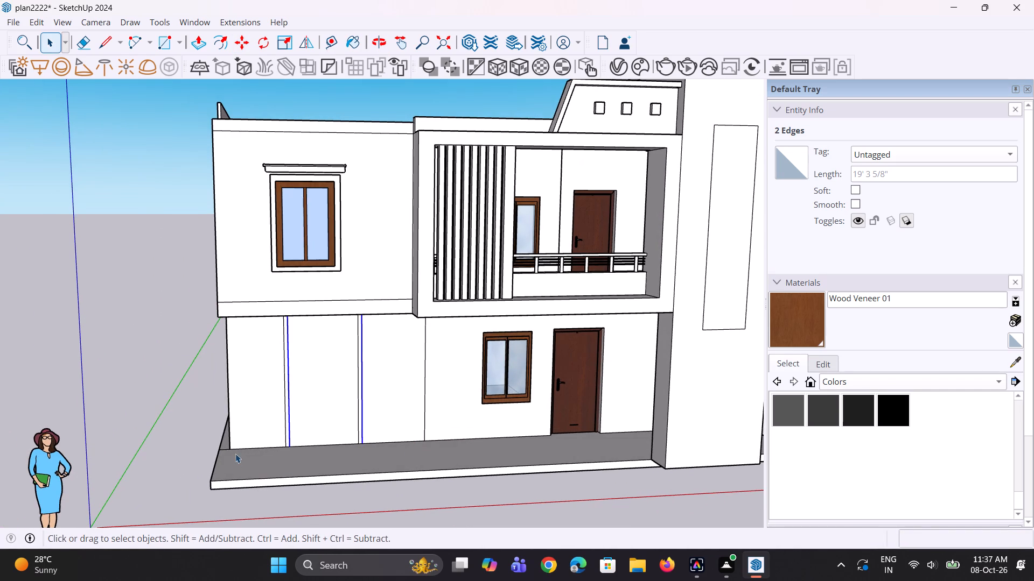
scroll(234, 452, up, 2)
middle_drag(237, 448, 248, 442)
scroll(229, 449, up, 1)
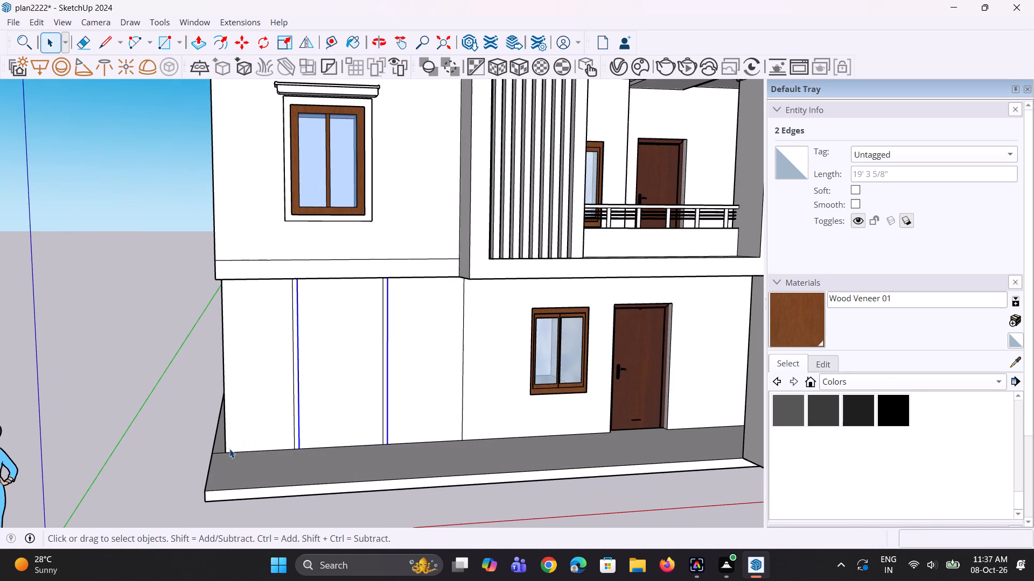
scroll(229, 449, down, 2)
middle_drag(229, 449, 290, 478)
middle_click(300, 478)
key(p)
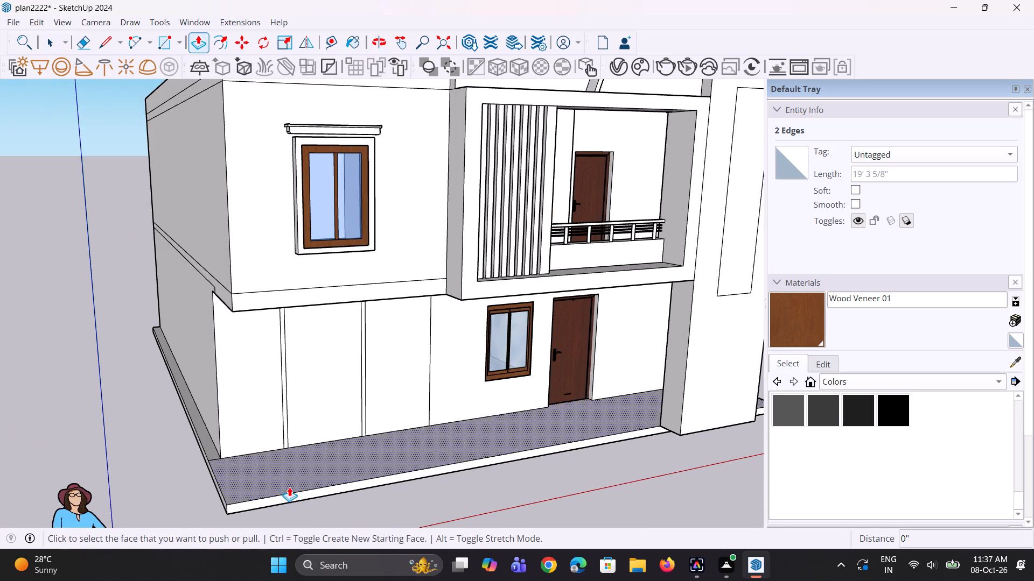
click(205, 454)
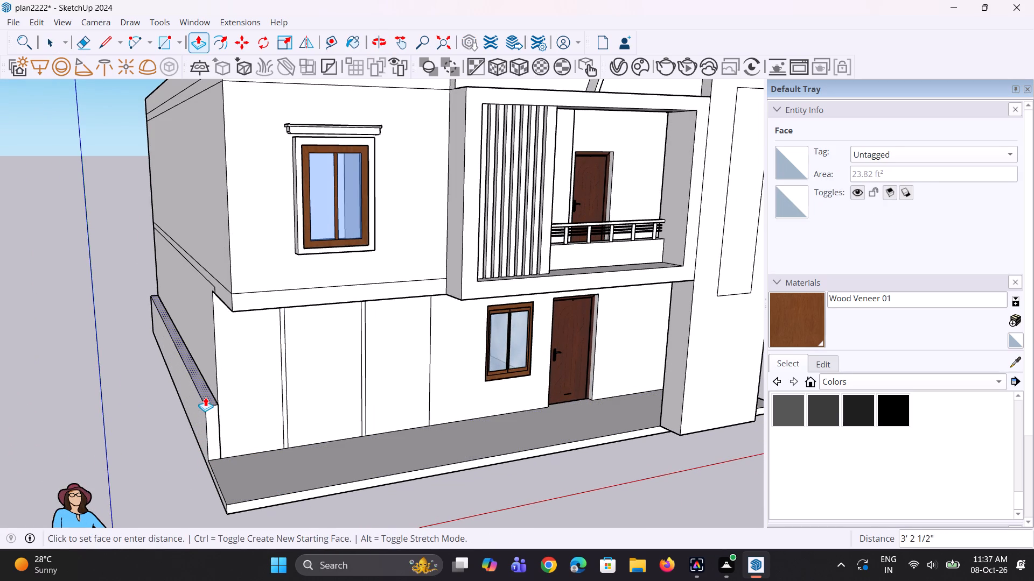
click(205, 393)
Extend the side wall's front end face about 5' 7" forward to the plinth's front corner.
click(212, 412)
click(227, 505)
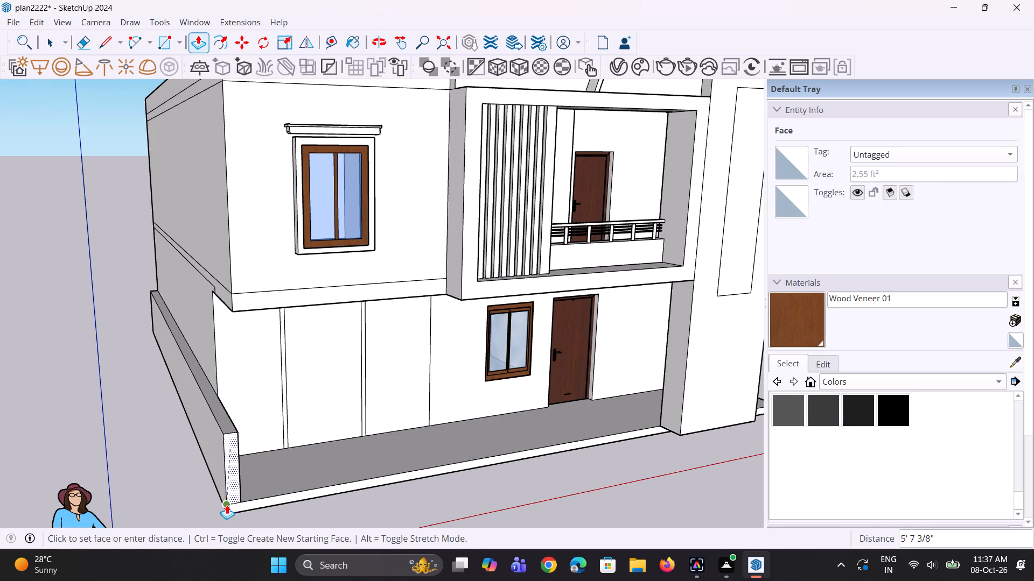
Raise the extended side wall's top face about 5' 6 1/2" further, up to the upper storey's underside level.
middle_drag(253, 496, 170, 452)
scroll(170, 452, down, 3)
middle_drag(171, 452, 195, 449)
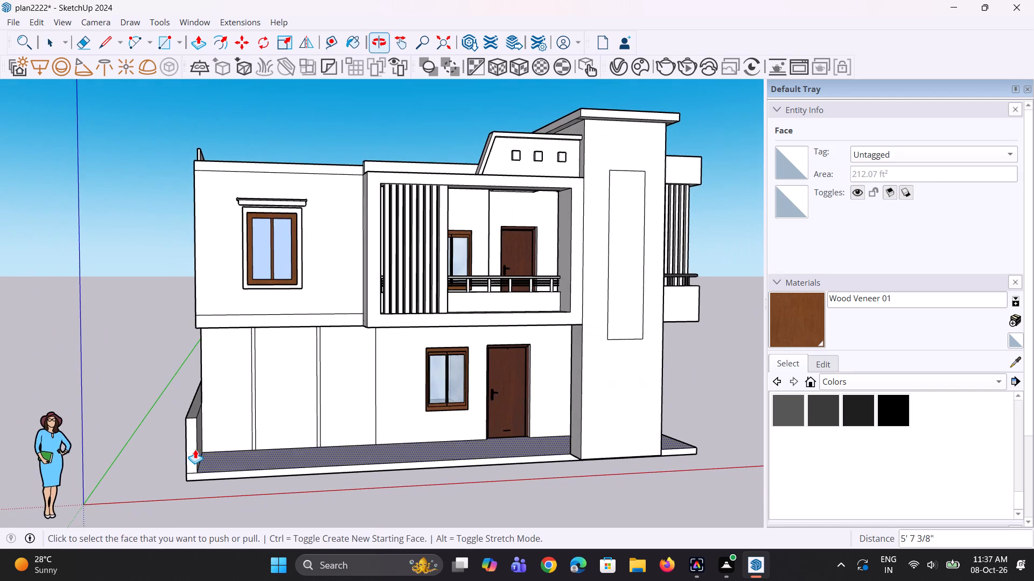
scroll(197, 447, down, 3)
middle_drag(198, 447, 369, 494)
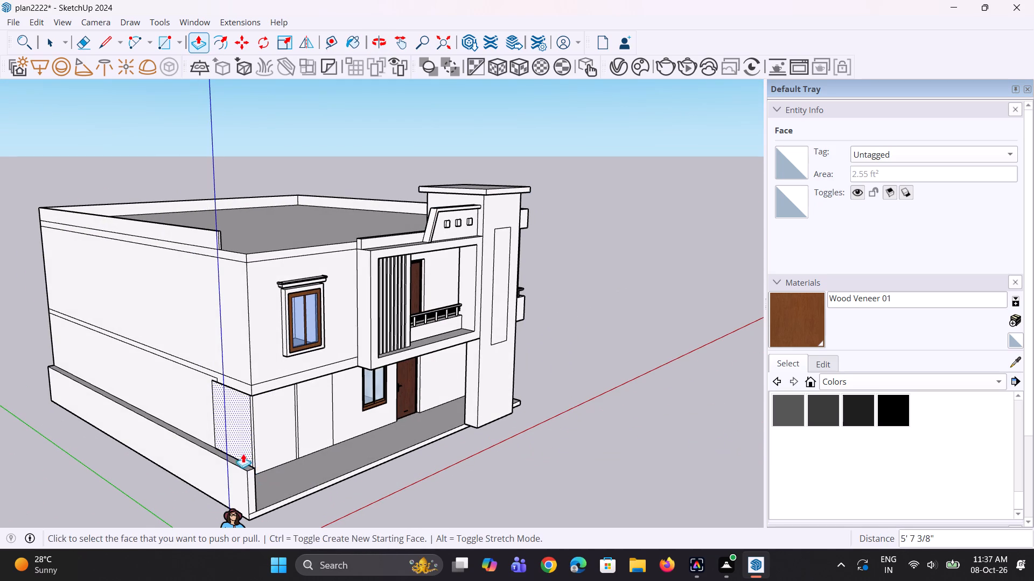
click(240, 461)
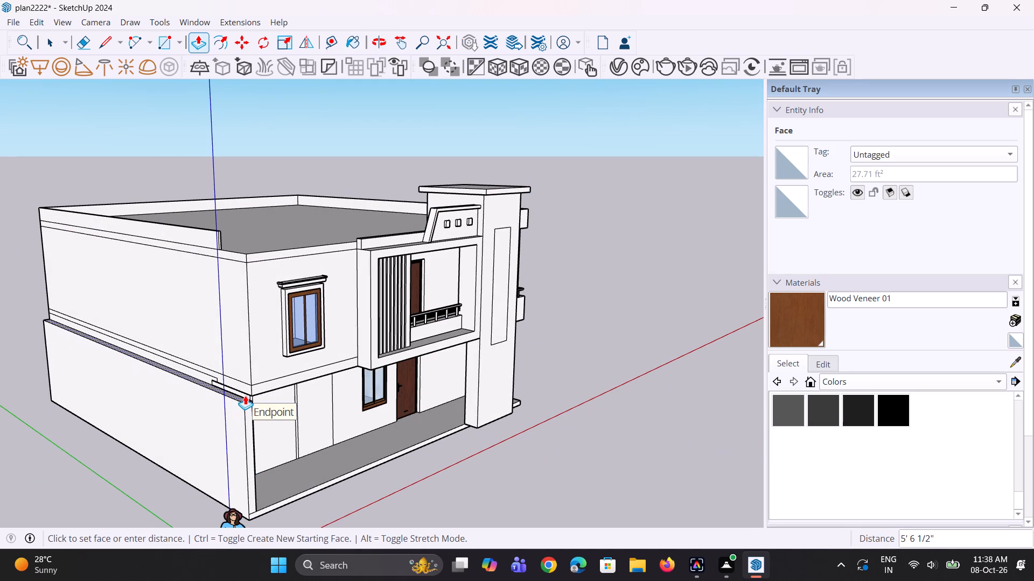
click(245, 395)
Copy the front wall's vertical corner edge beside the raised side wall 3" along the wall towards the door.
middle_drag(276, 473, 71, 419)
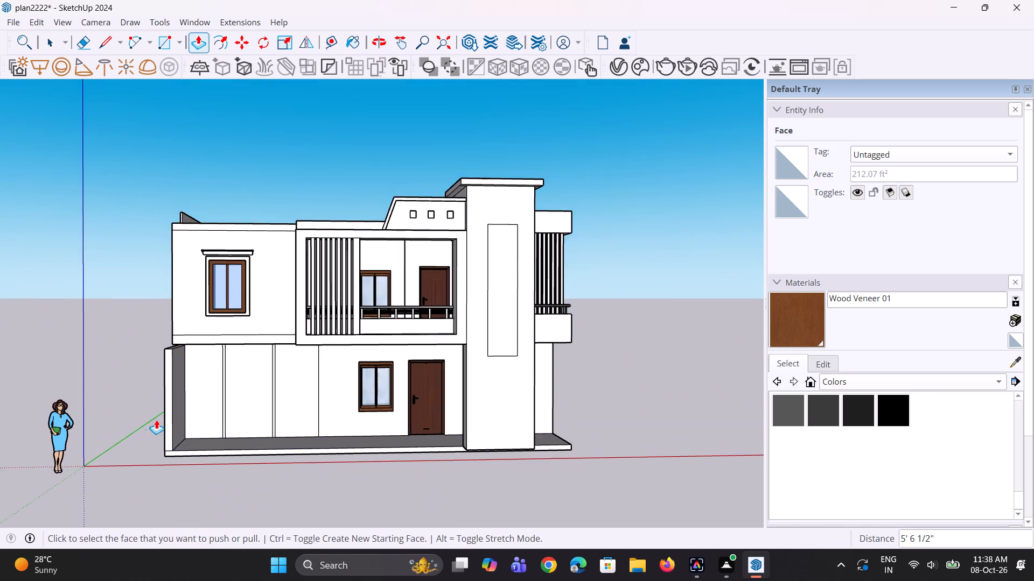
scroll(156, 420, up, 2)
key(space)
key(space)
click(193, 412)
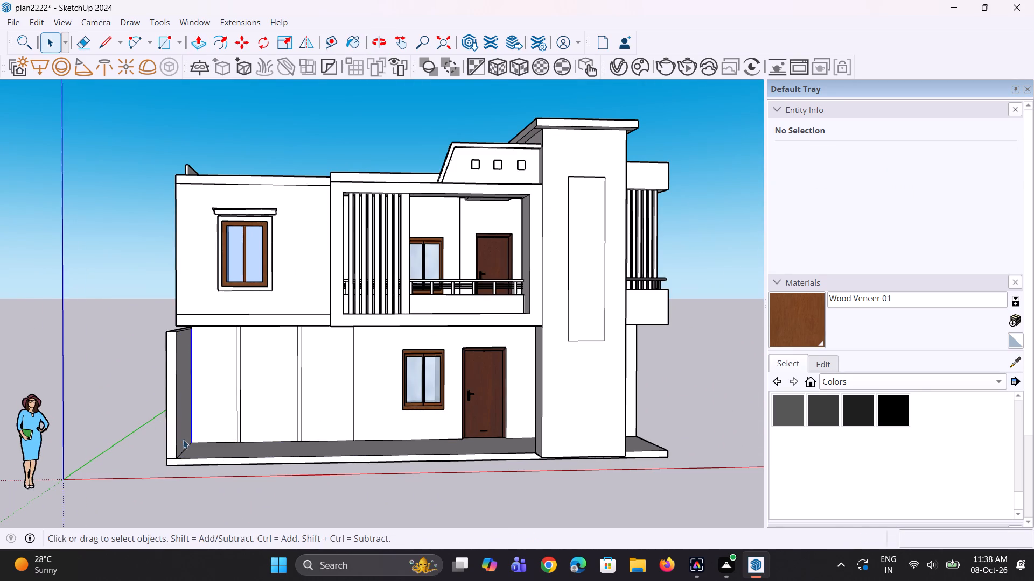
scroll(183, 465, up, 2)
key(m)
scroll(184, 480, up, 3)
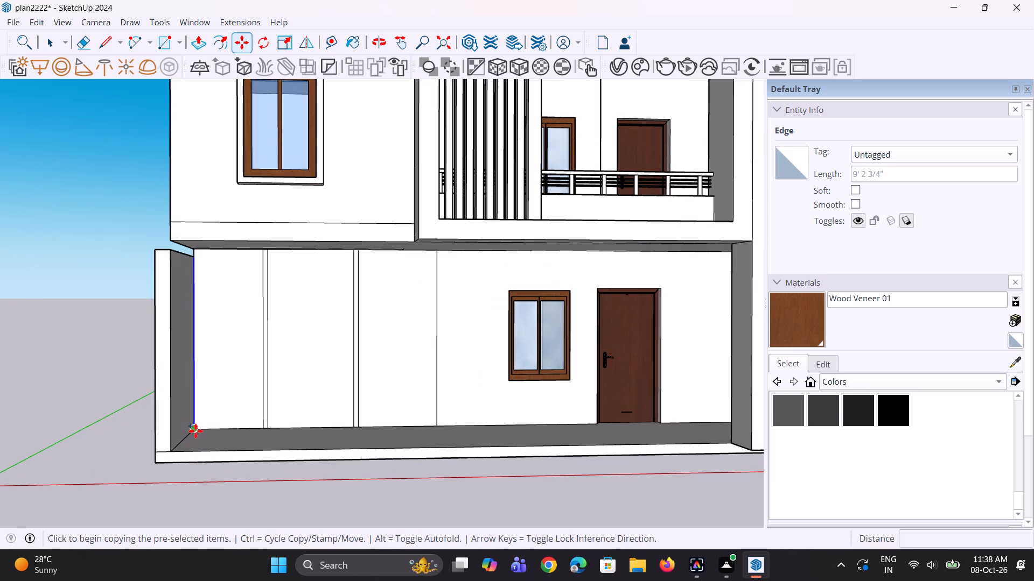
click(195, 430)
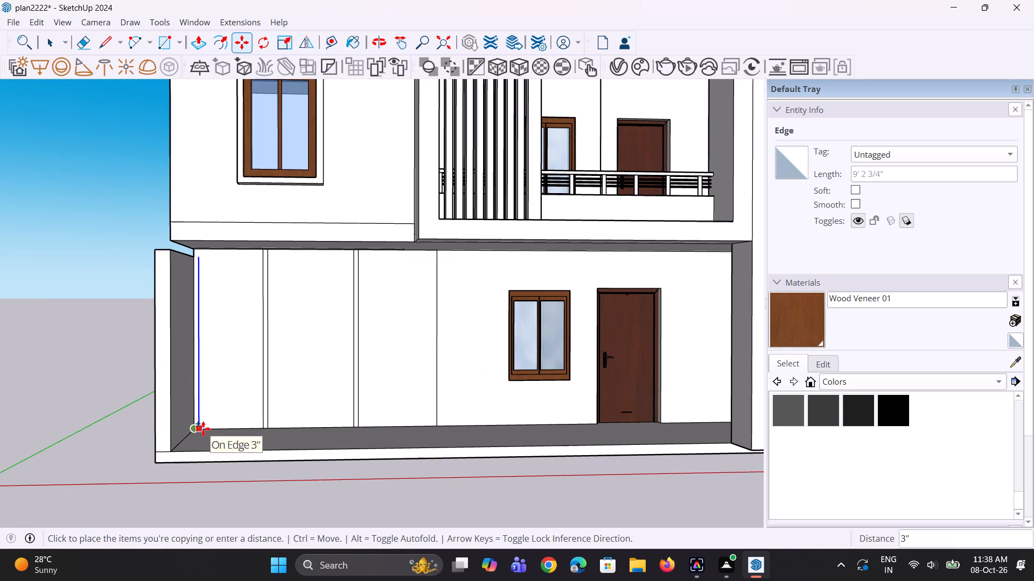
click(203, 429)
key(space)
key(space)
scroll(217, 442, down, 3)
click(149, 444)
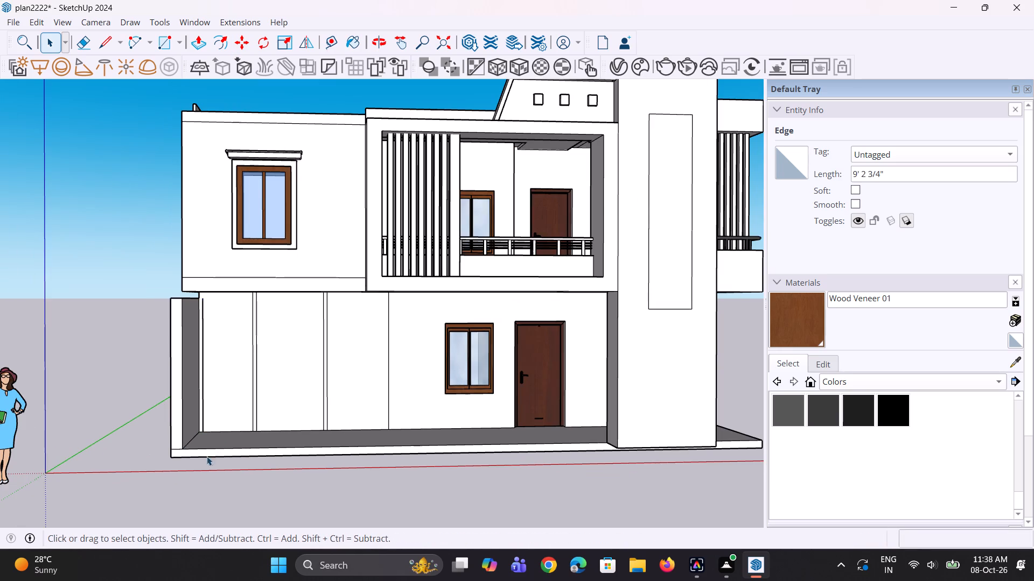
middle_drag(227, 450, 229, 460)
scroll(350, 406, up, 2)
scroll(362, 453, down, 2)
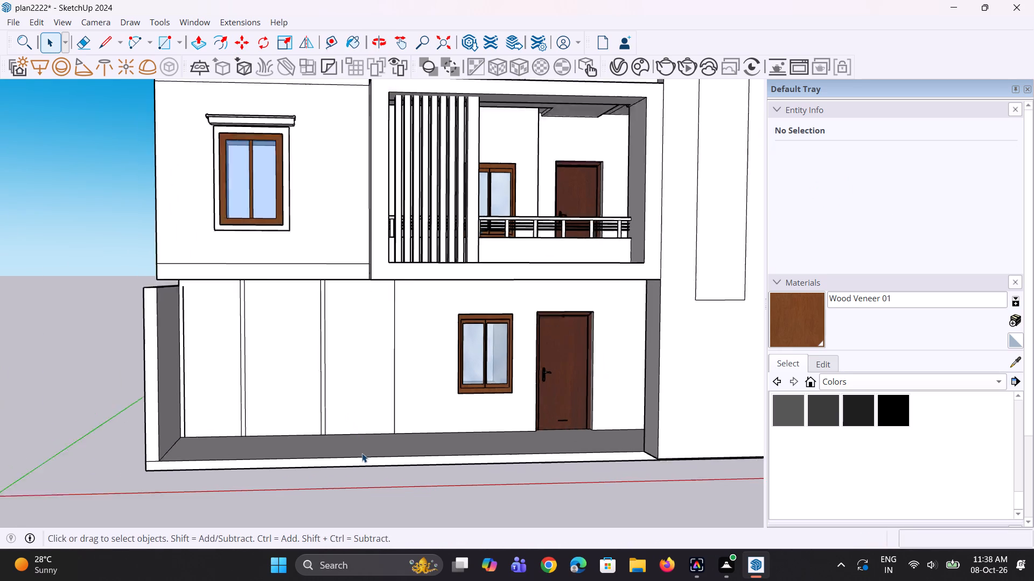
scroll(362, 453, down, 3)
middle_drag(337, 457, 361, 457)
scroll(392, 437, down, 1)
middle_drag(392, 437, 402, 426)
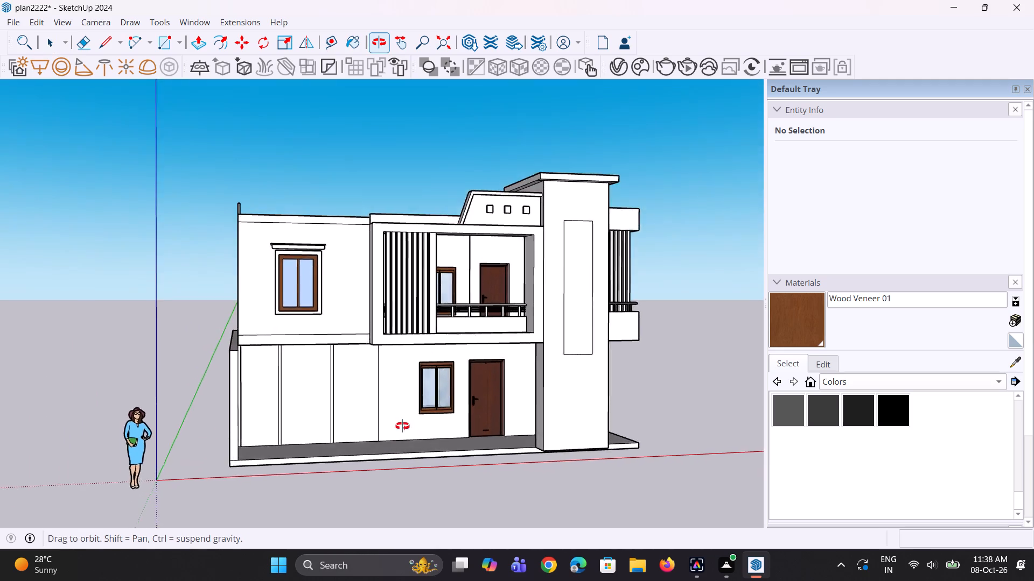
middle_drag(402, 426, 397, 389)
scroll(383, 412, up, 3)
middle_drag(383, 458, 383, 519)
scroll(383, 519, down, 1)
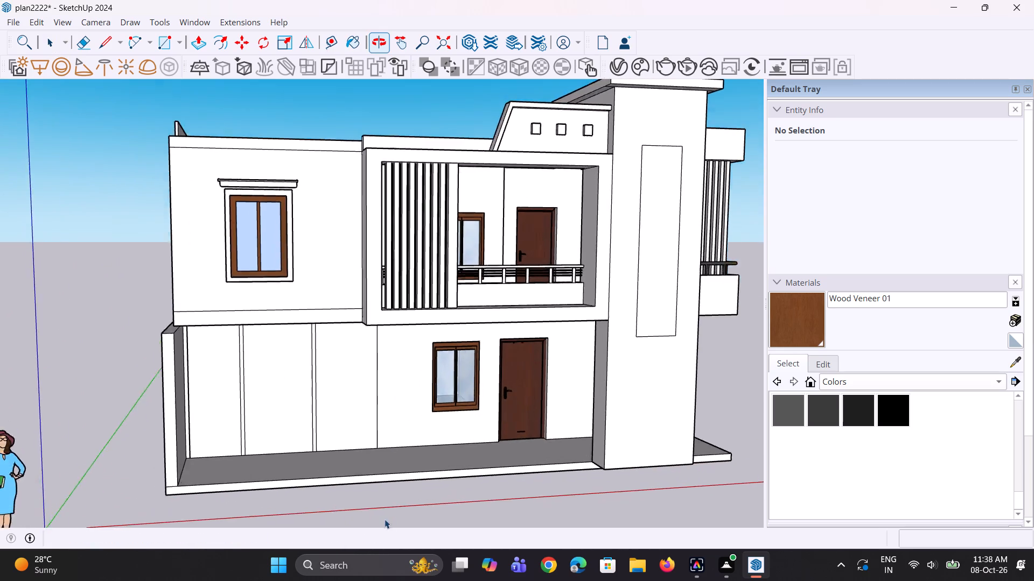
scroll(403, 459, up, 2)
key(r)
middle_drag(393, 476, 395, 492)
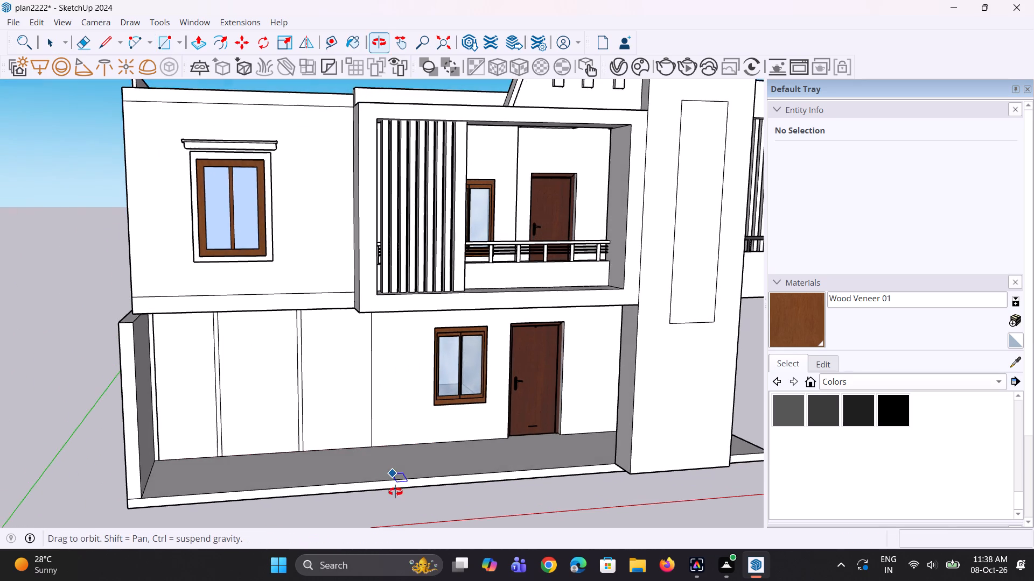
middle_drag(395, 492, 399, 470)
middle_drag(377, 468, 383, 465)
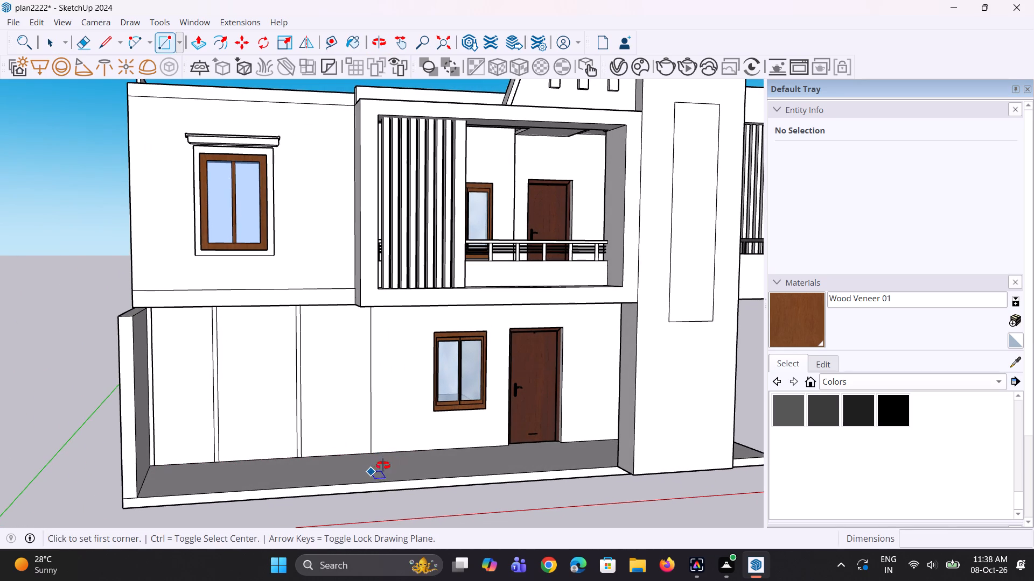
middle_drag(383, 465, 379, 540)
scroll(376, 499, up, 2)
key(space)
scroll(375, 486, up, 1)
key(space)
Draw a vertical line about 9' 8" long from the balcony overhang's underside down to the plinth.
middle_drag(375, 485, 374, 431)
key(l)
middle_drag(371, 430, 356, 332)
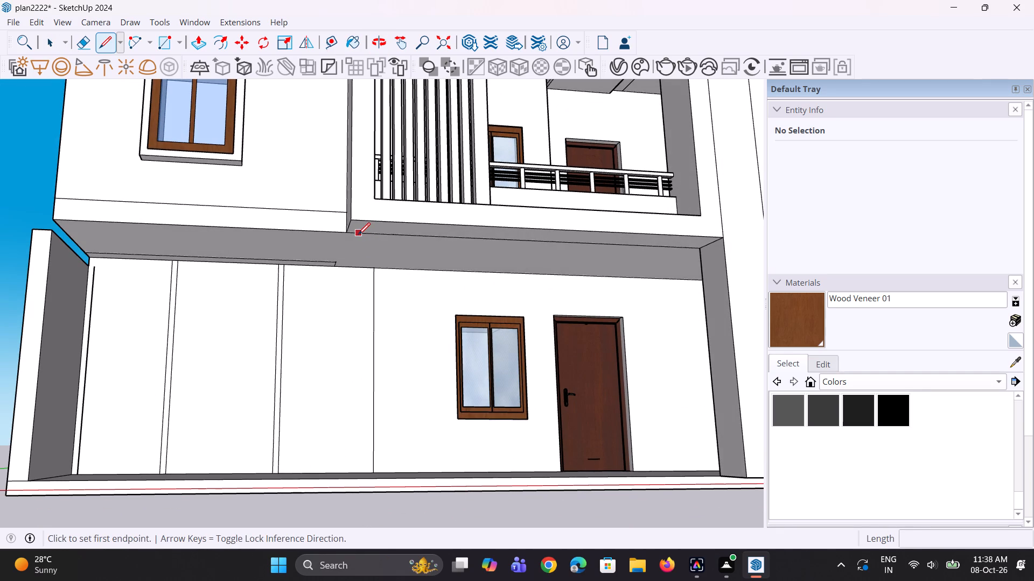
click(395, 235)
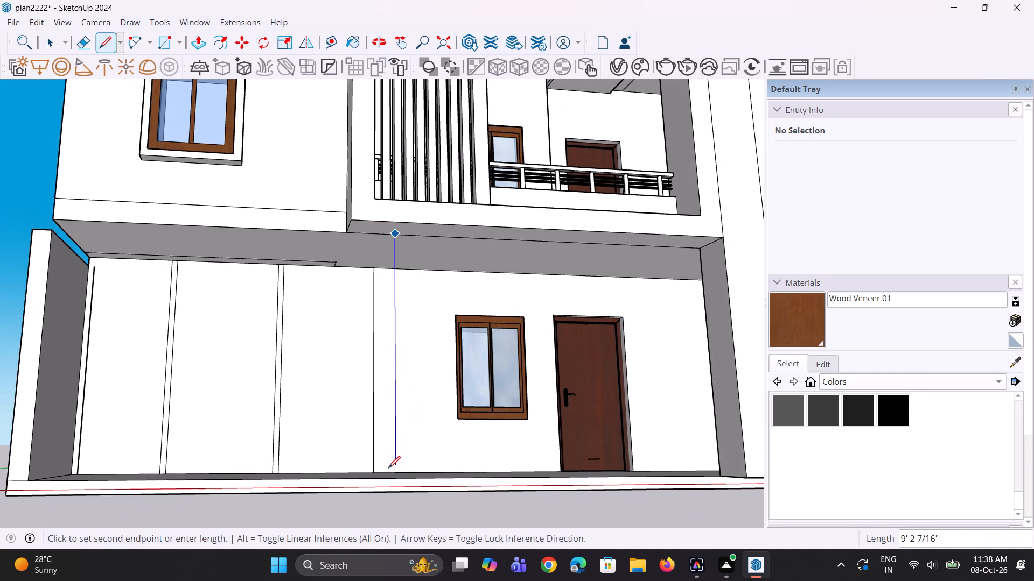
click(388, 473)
Pull the plinth's front face about 2' 9/16" forward.
middle_drag(426, 470, 394, 580)
scroll(376, 479, up, 3)
middle_drag(391, 505, 163, 507)
key(p)
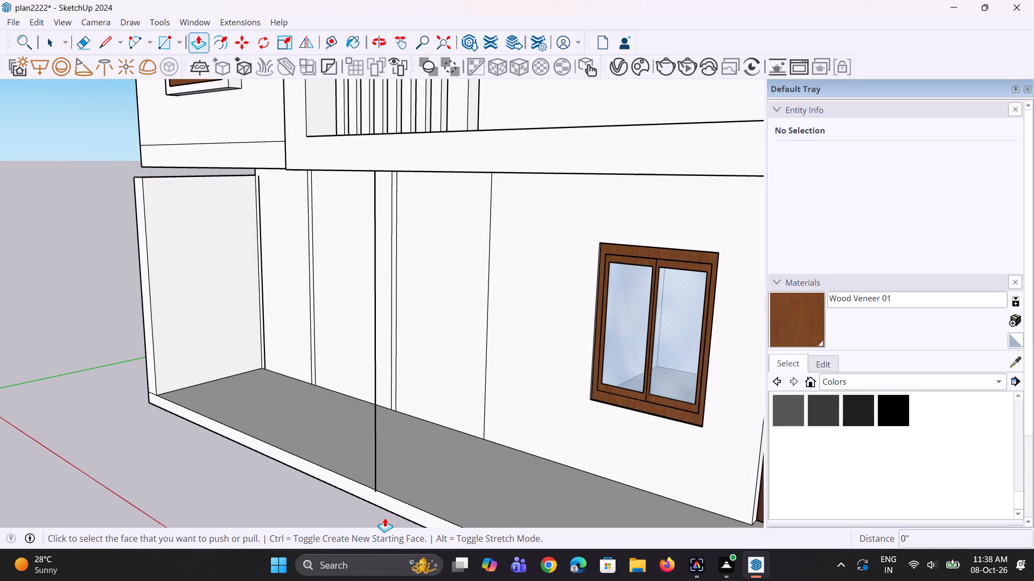
click(393, 508)
click(339, 523)
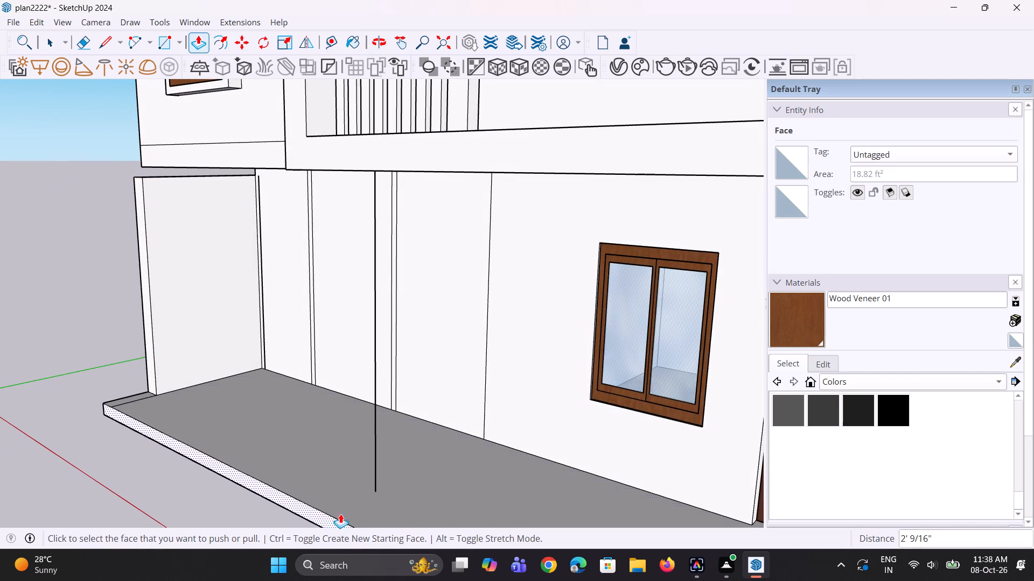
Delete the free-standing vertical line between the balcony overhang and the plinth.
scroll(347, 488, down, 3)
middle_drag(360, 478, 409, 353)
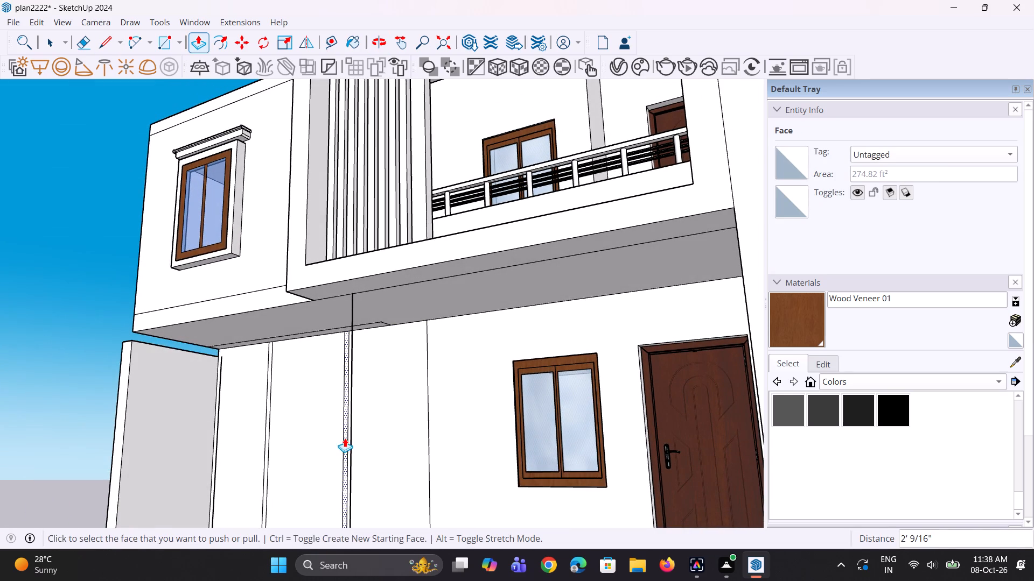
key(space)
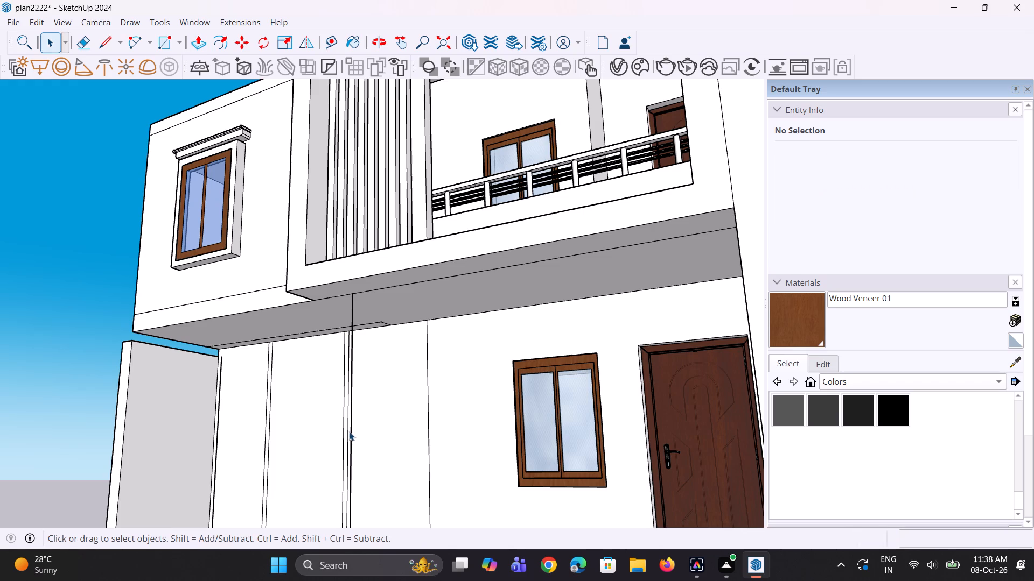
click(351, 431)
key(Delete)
Draw a vertical line about 10' long from the underside of the balcony overhang down to the top of the plinth.
scroll(345, 382, down, 2)
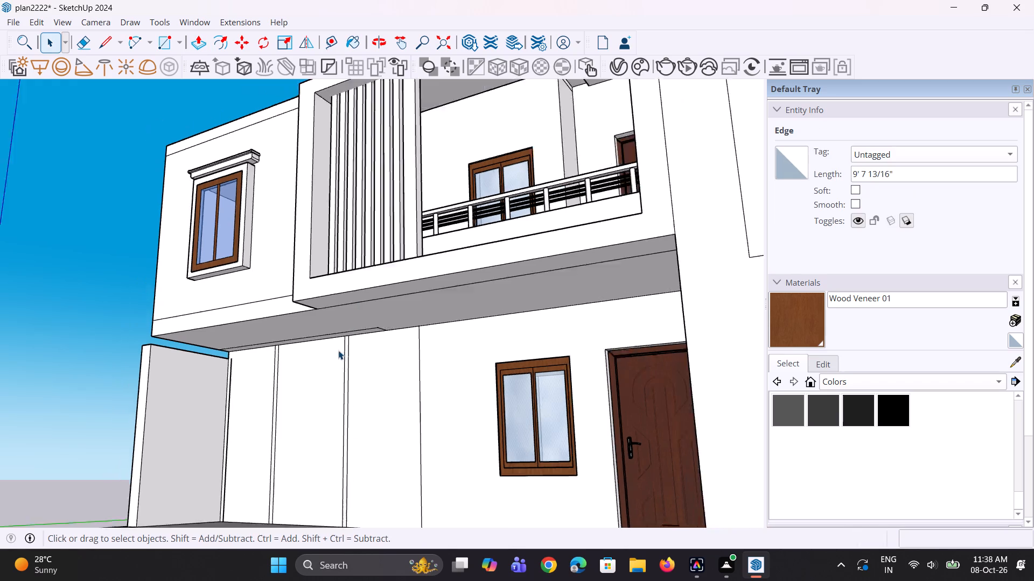
scroll(338, 350, down, 7)
middle_drag(340, 358, 353, 408)
scroll(337, 338, up, 5)
key(l)
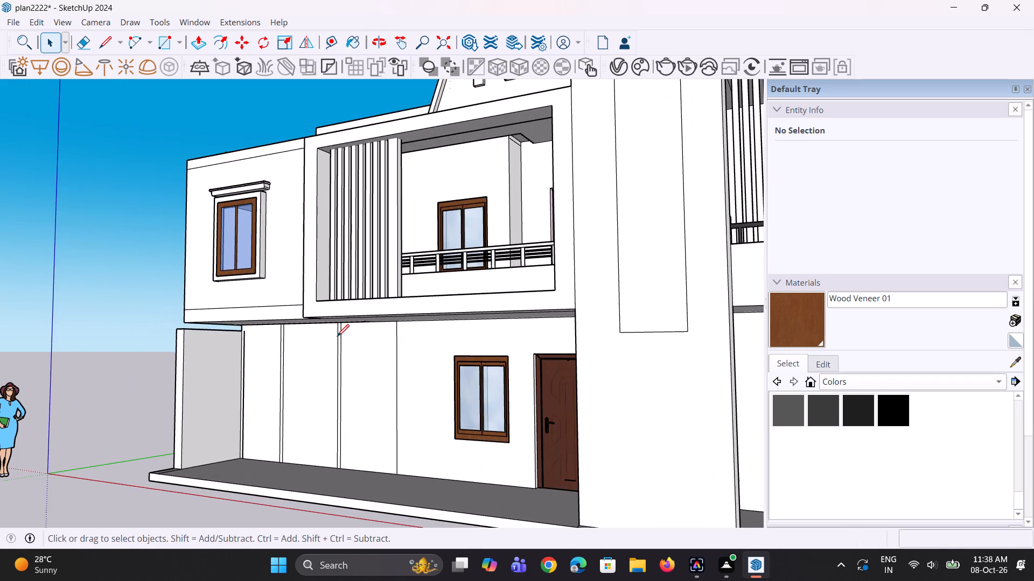
middle_drag(337, 336, 347, 295)
scroll(344, 333, up, 2)
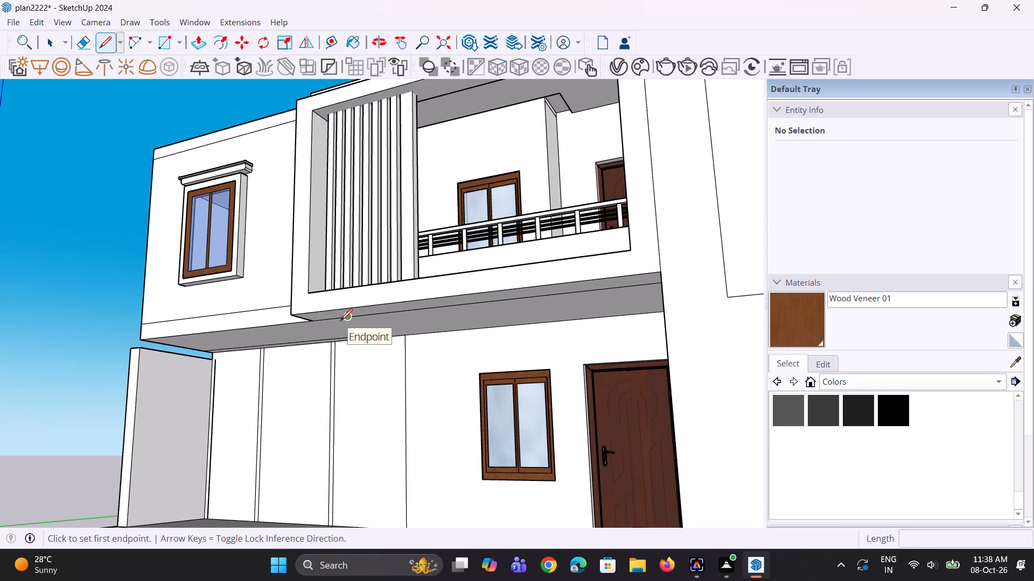
click(331, 320)
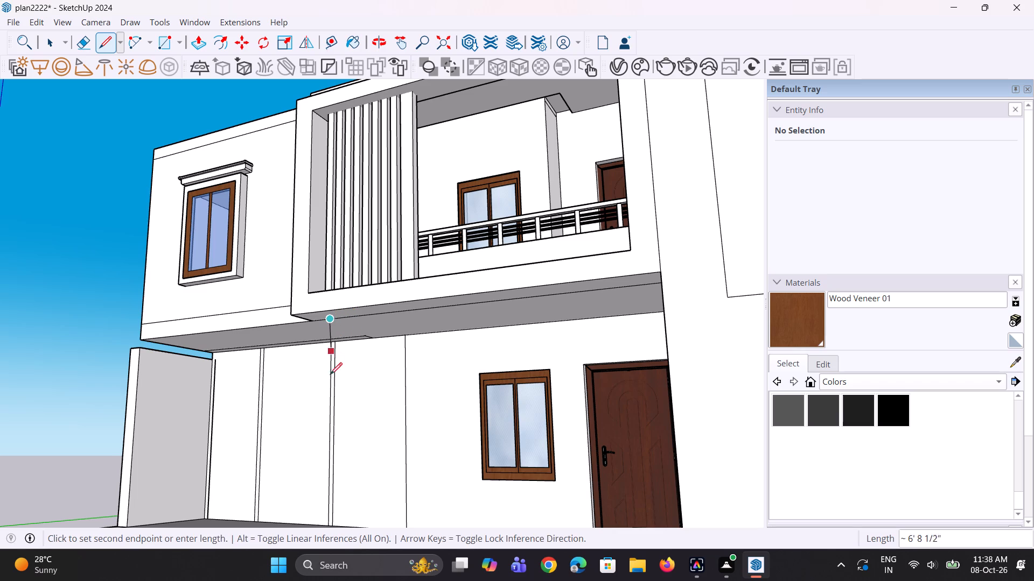
scroll(327, 471, down, 3)
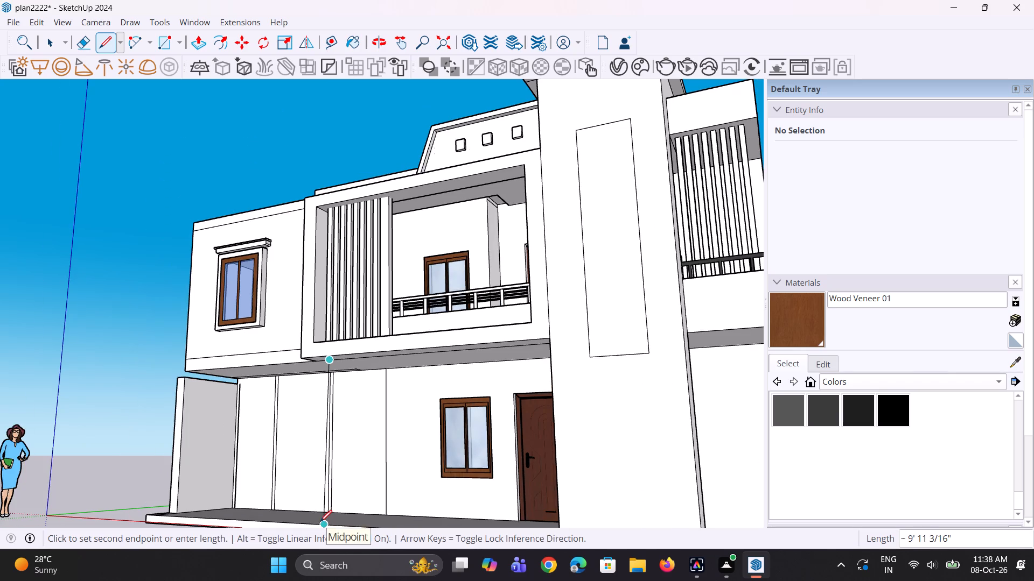
scroll(327, 519, down, 8)
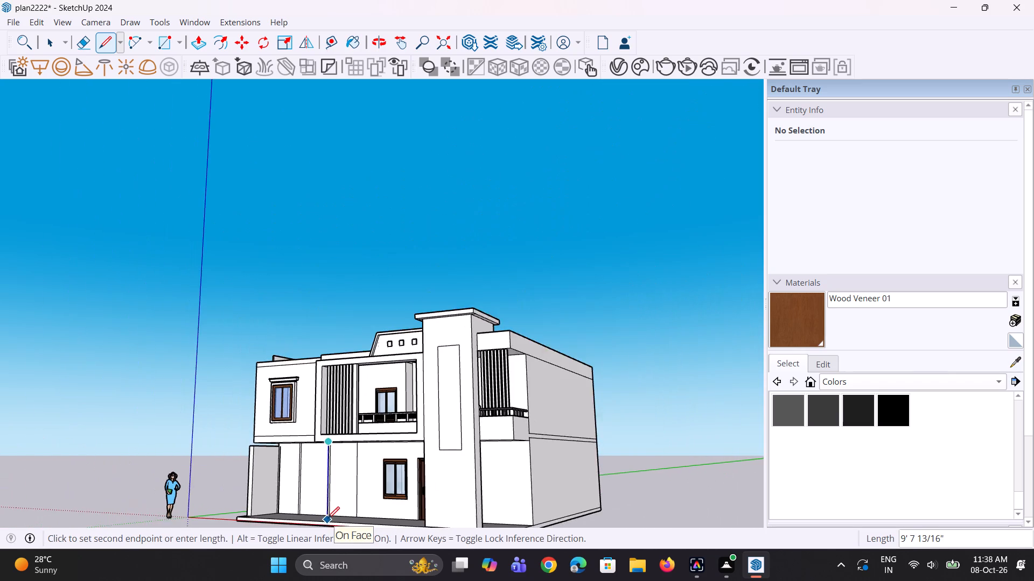
scroll(327, 519, up, 7)
scroll(330, 521, down, 11)
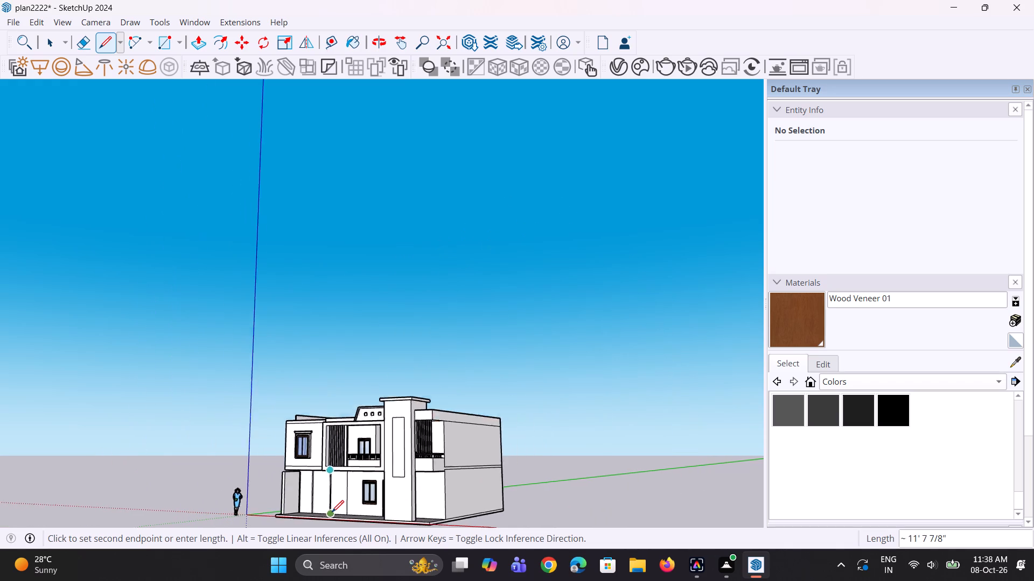
scroll(332, 516, up, 16)
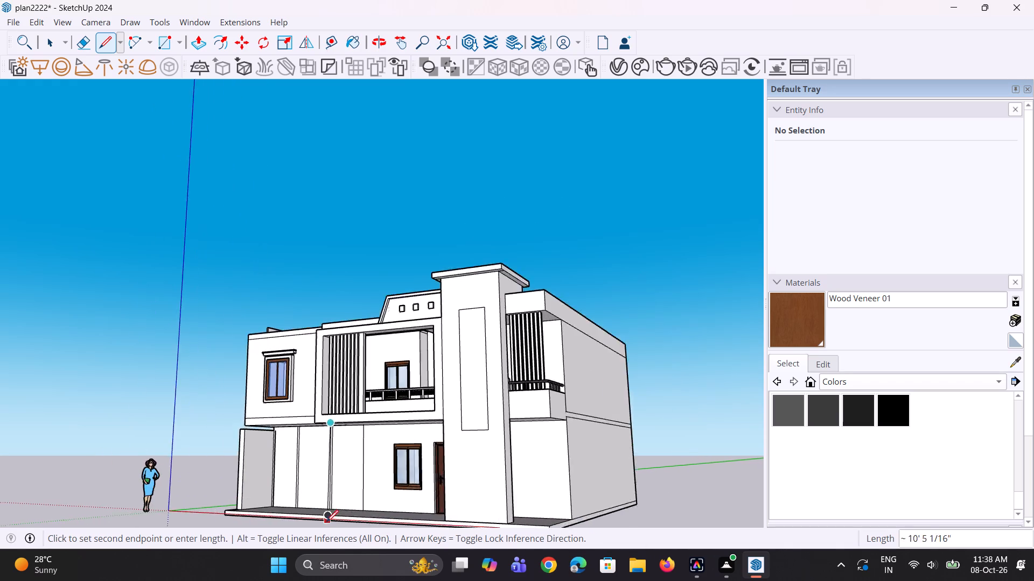
scroll(326, 522, up, 9)
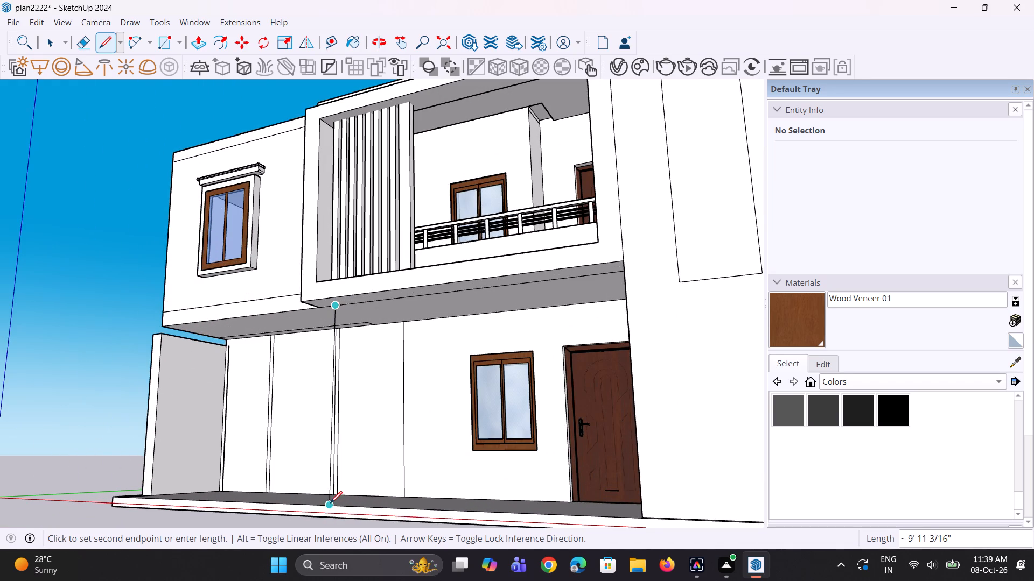
scroll(326, 509, up, 2)
click(326, 509)
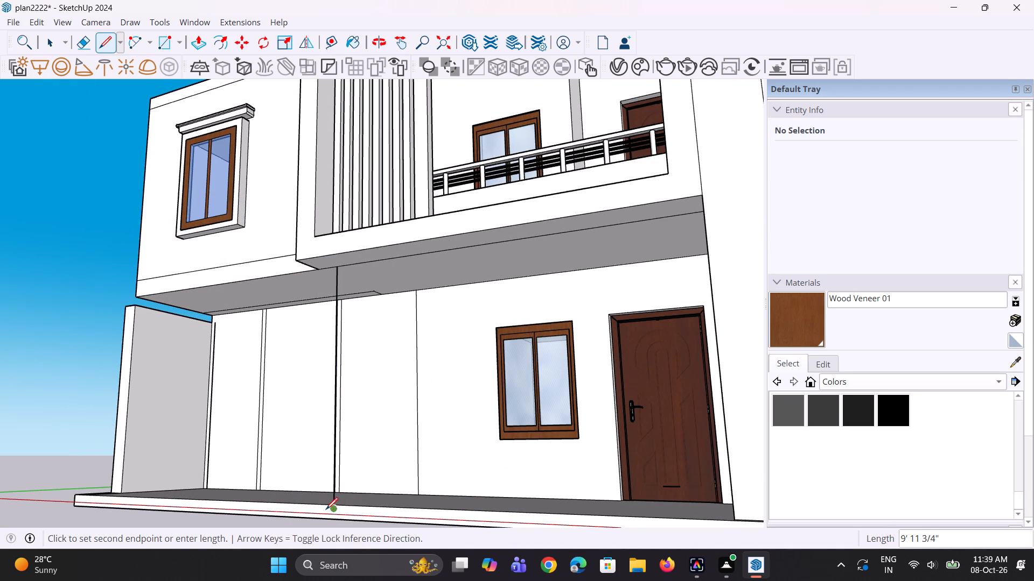
Draw a rectangle about 5" by 1' on the plinth top around the foot of the vertical line.
middle_drag(352, 492, 352, 580)
scroll(333, 444, up, 4)
middle_drag(327, 500, 334, 549)
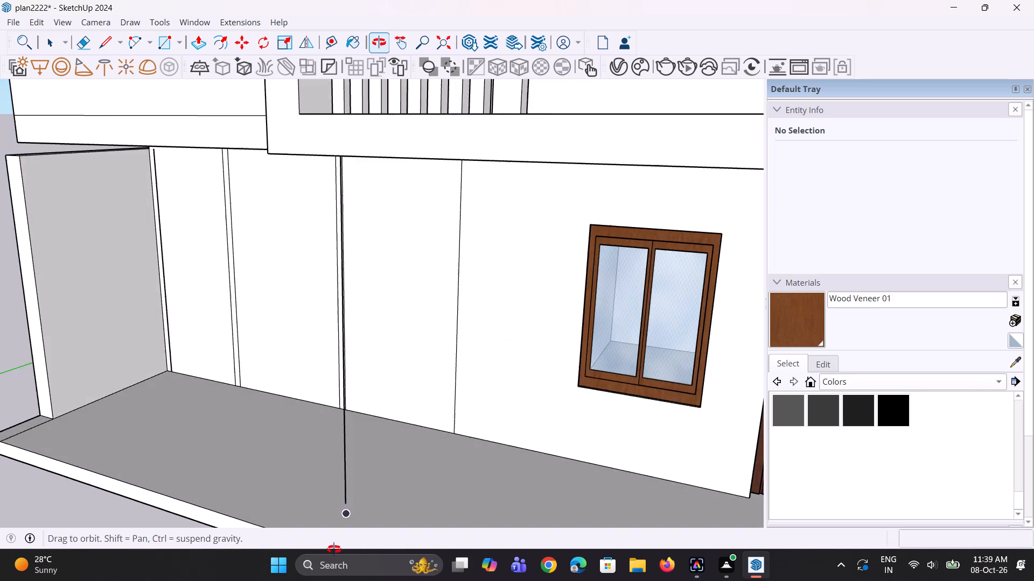
middle_drag(334, 549, 335, 552)
scroll(342, 499, up, 3)
key(space)
middle_drag(334, 501, 430, 469)
key(space)
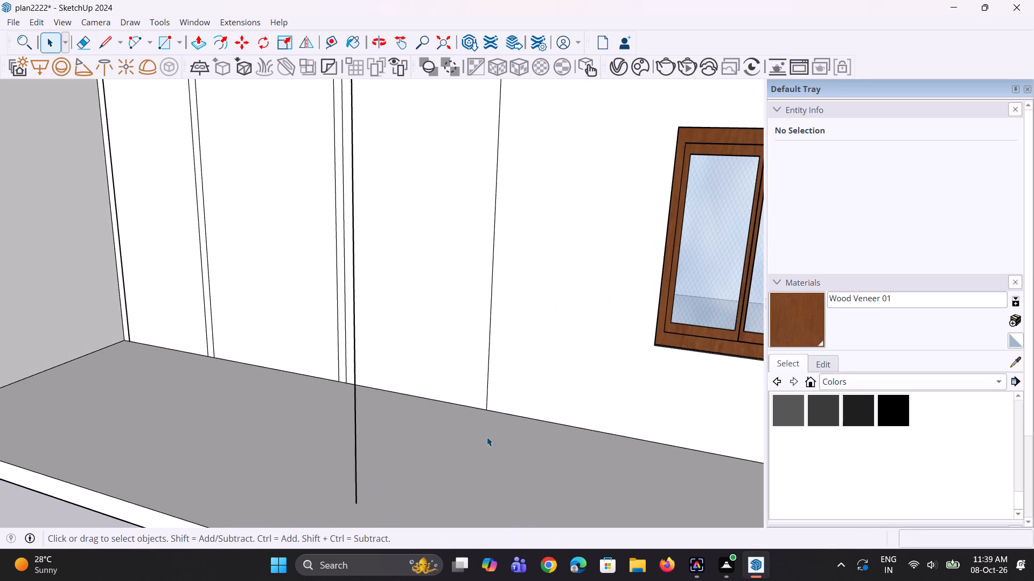
scroll(314, 466, down, 4)
middle_drag(295, 471, 493, 434)
scroll(371, 393, down, 8)
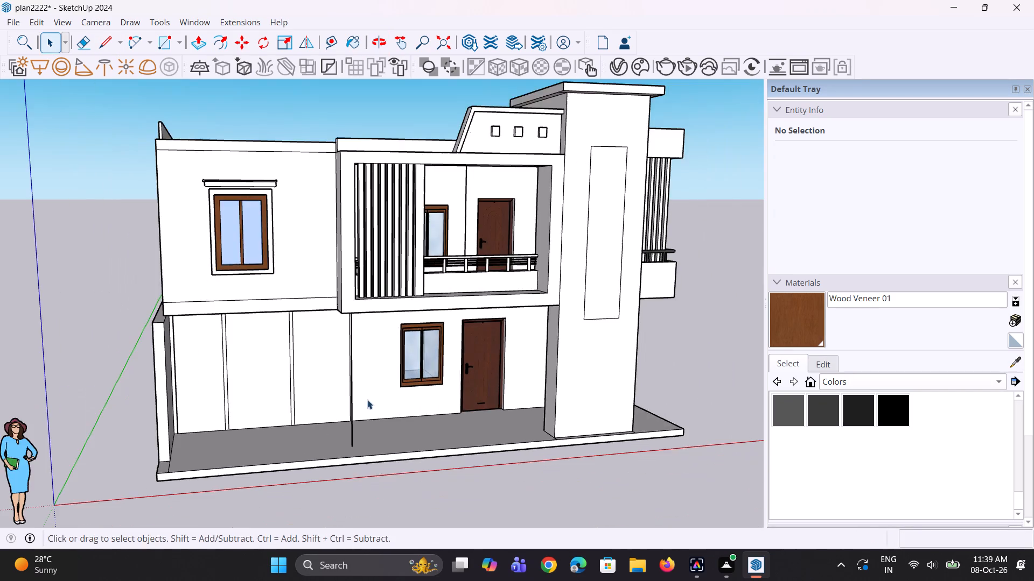
middle_drag(354, 472, 349, 502)
scroll(352, 445, up, 8)
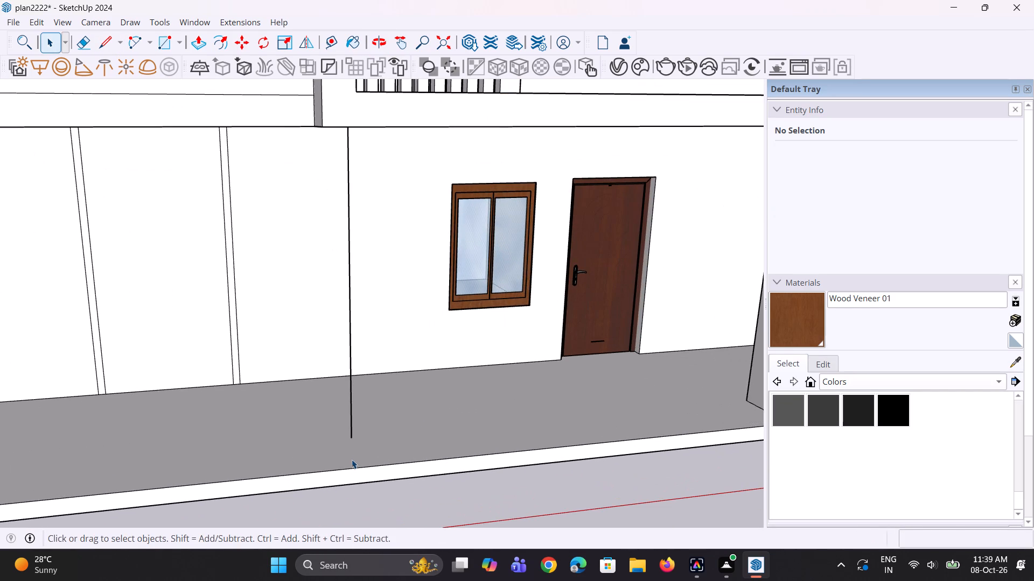
key(r)
scroll(347, 473, up, 8)
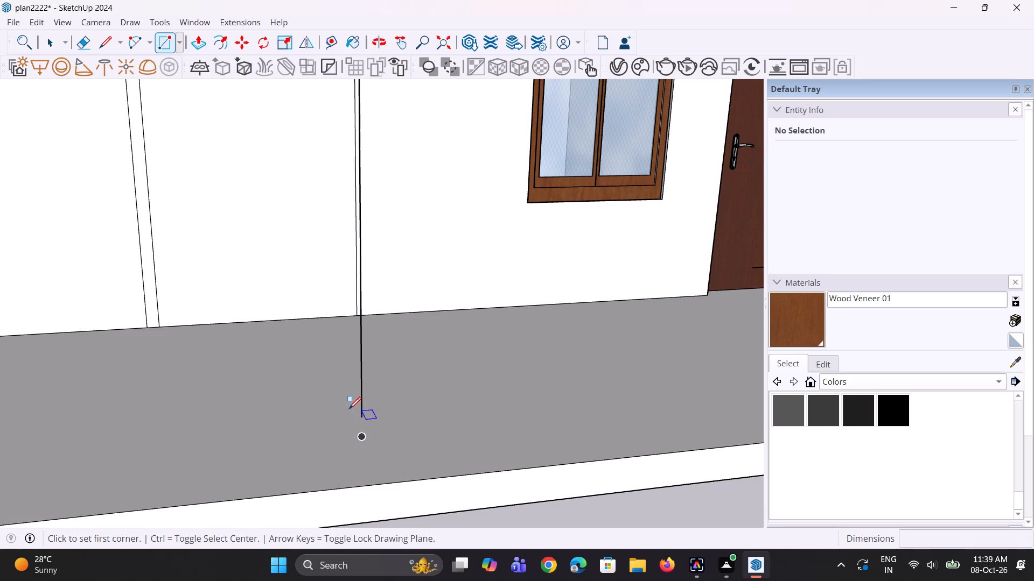
click(347, 406)
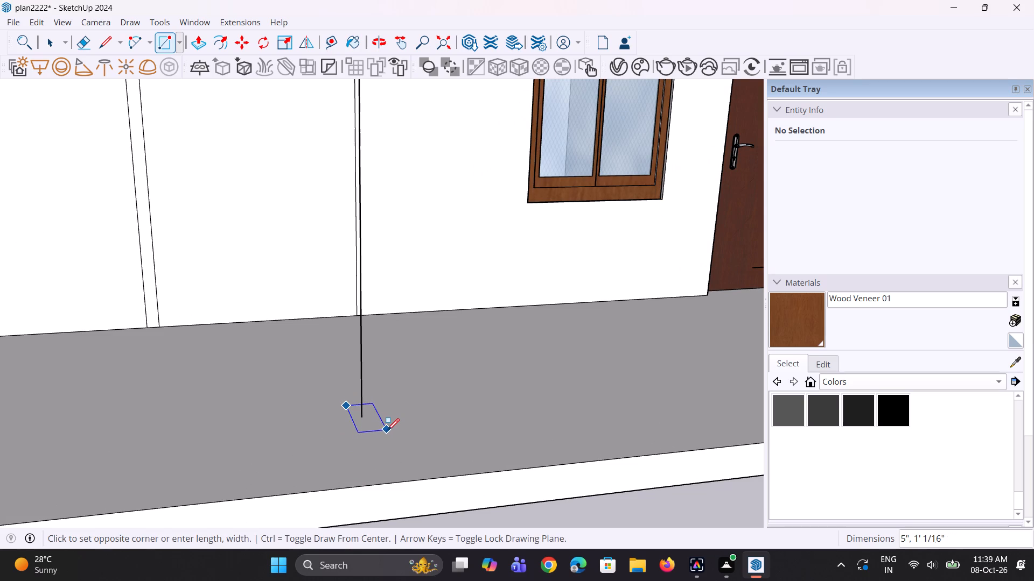
click(387, 430)
Pull the small rectangle up about 10' 1 5/8" to the balcony overhang to form a column.
scroll(368, 442, up, 2)
key(p)
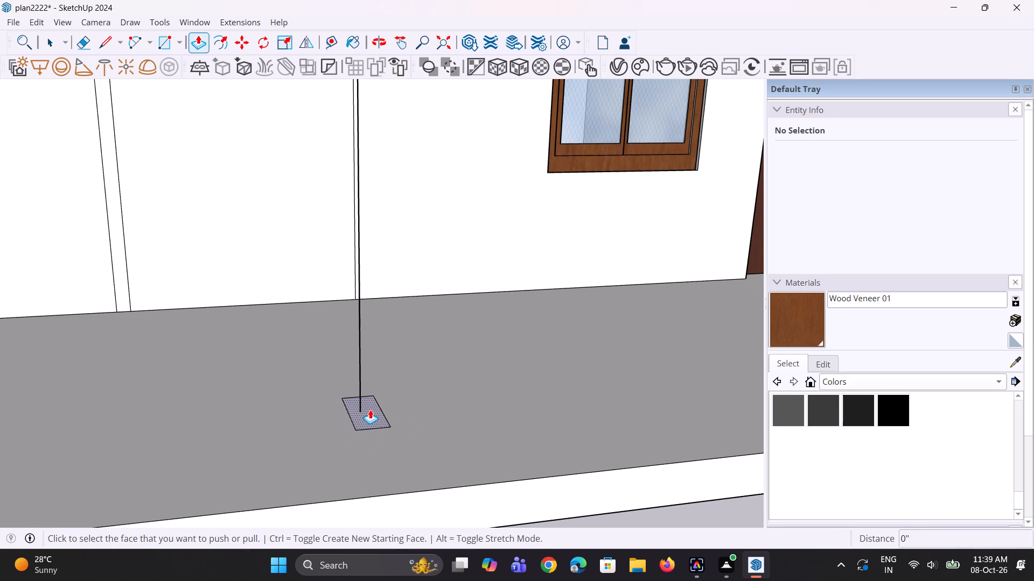
click(370, 409)
scroll(368, 367, down, 12)
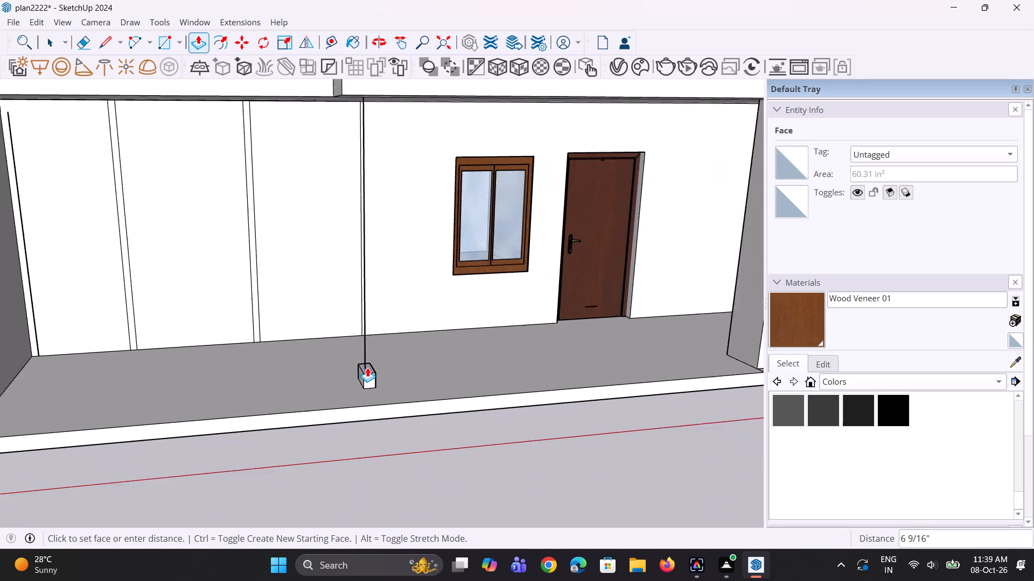
scroll(367, 367, down, 2)
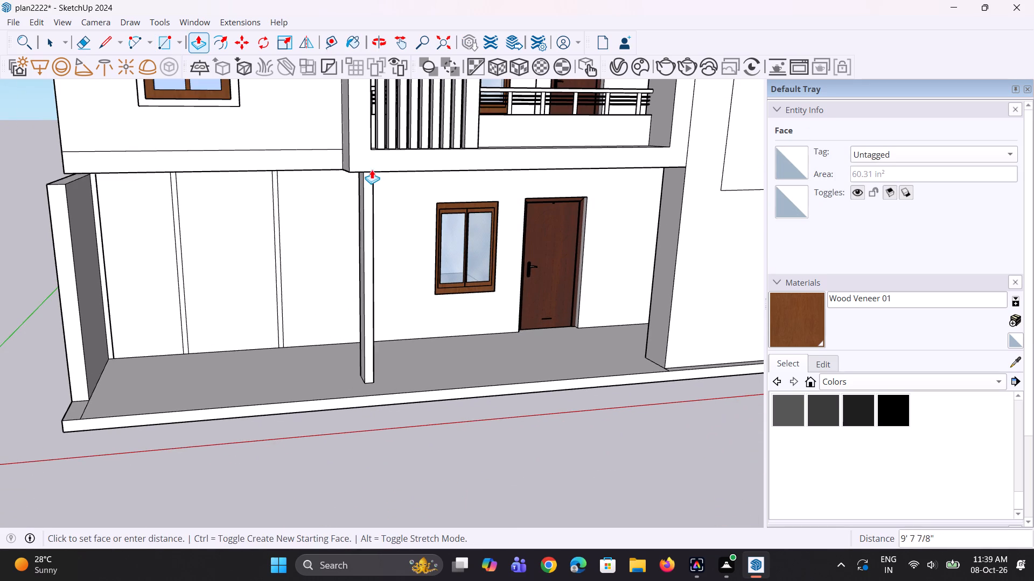
drag(370, 158, 370, 166)
Thicken the column by pulling its two opposite side faces outward, the second one by about 2 15/16".
middle_drag(383, 241, 369, 132)
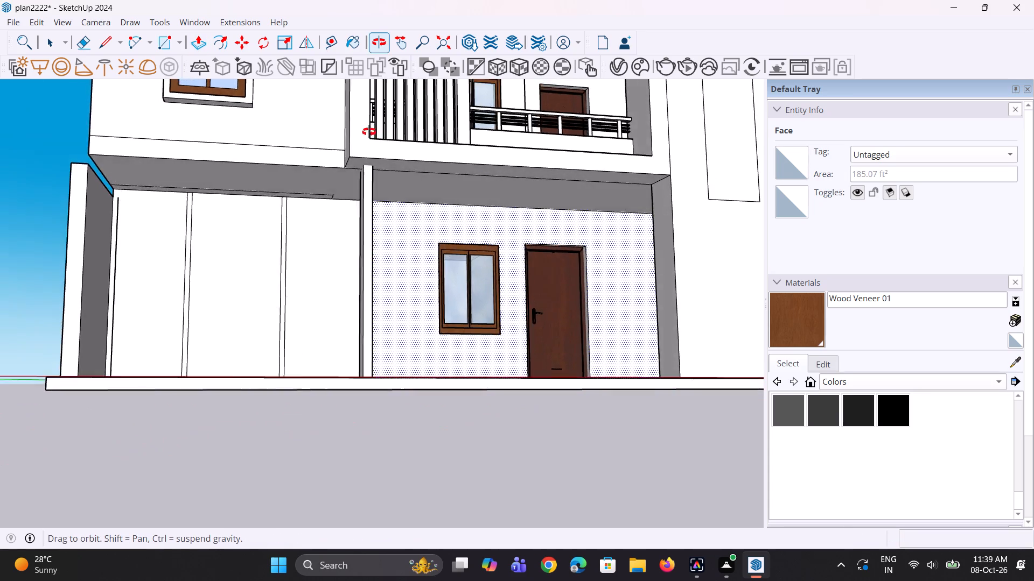
middle_drag(369, 132, 349, 206)
scroll(387, 254, up, 2)
middle_drag(366, 342, 248, 414)
scroll(319, 377, up, 3)
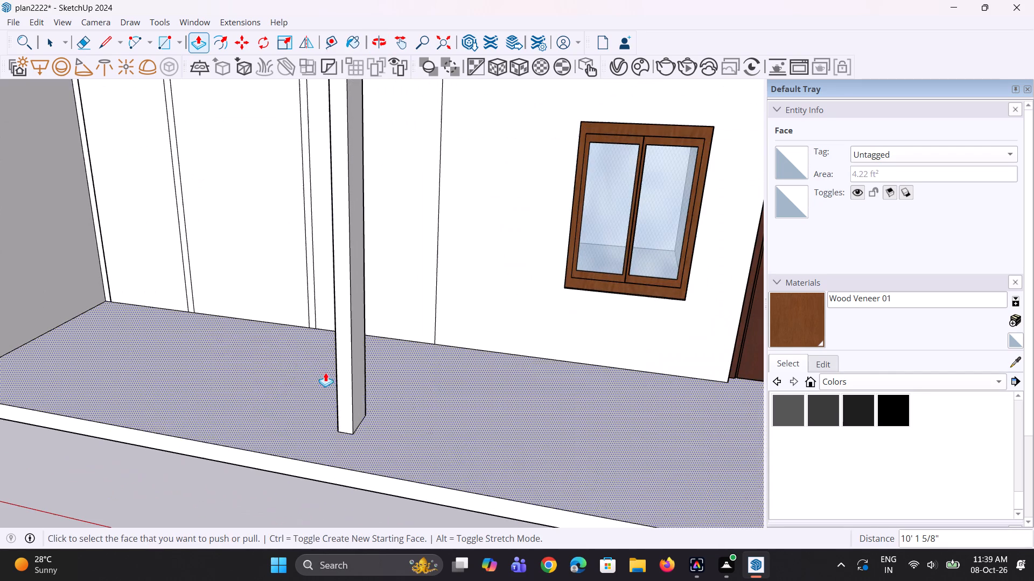
click(359, 359)
click(371, 368)
middle_drag(345, 397, 472, 370)
click(424, 361)
click(415, 363)
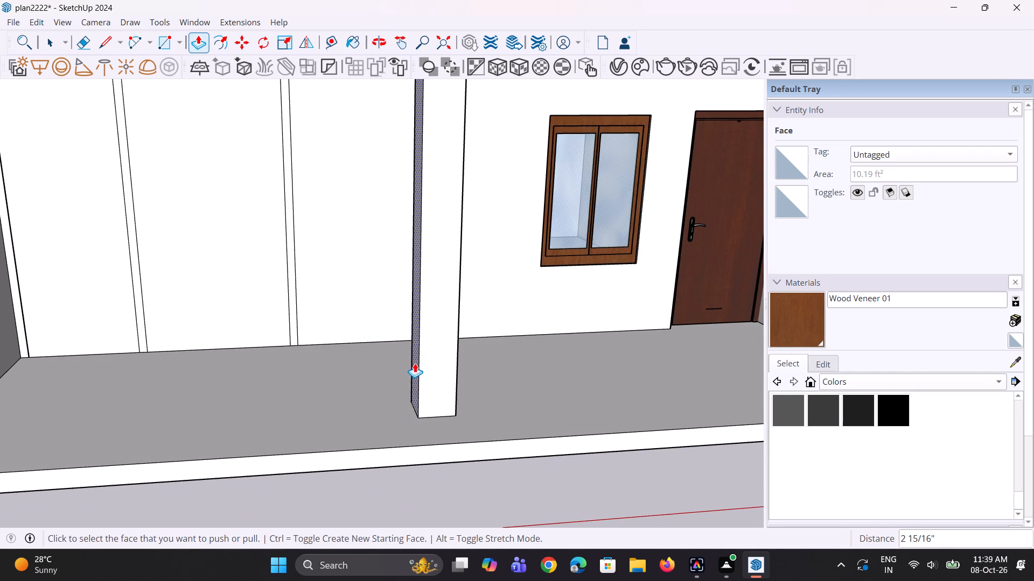
scroll(389, 416, down, 8)
middle_drag(408, 409, 392, 392)
key(space)
key(space)
Examine the column and the whole house front from several angles and distances.
scroll(370, 452, down, 4)
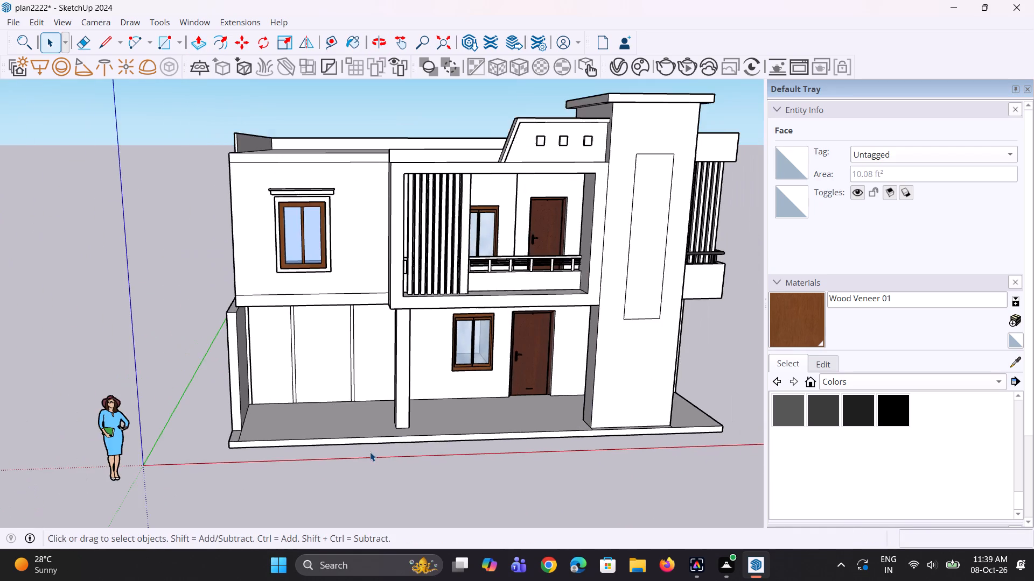
middle_drag(357, 444, 335, 430)
scroll(335, 437, up, 2)
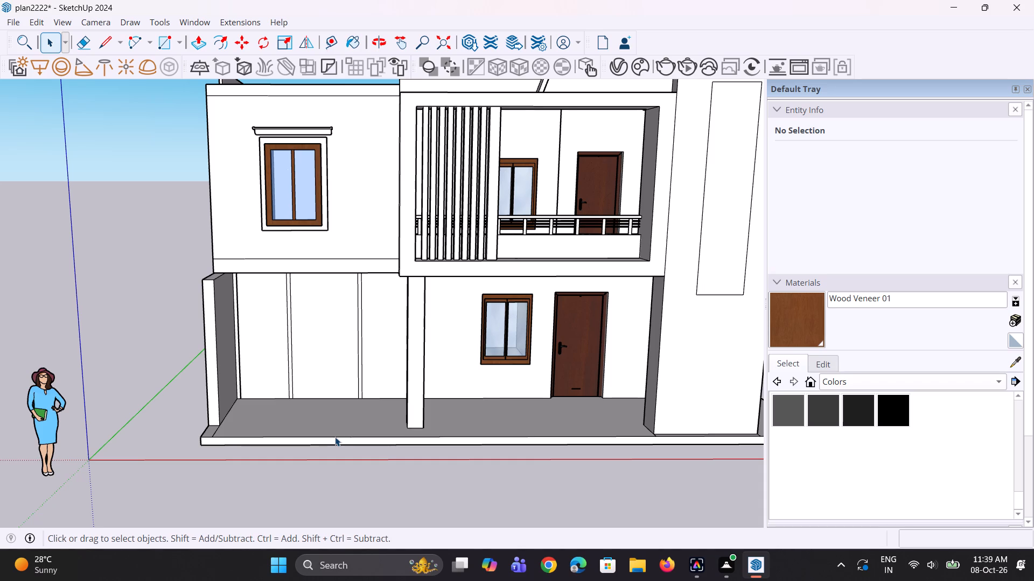
scroll(393, 408, down, 1)
middle_drag(393, 408, 387, 408)
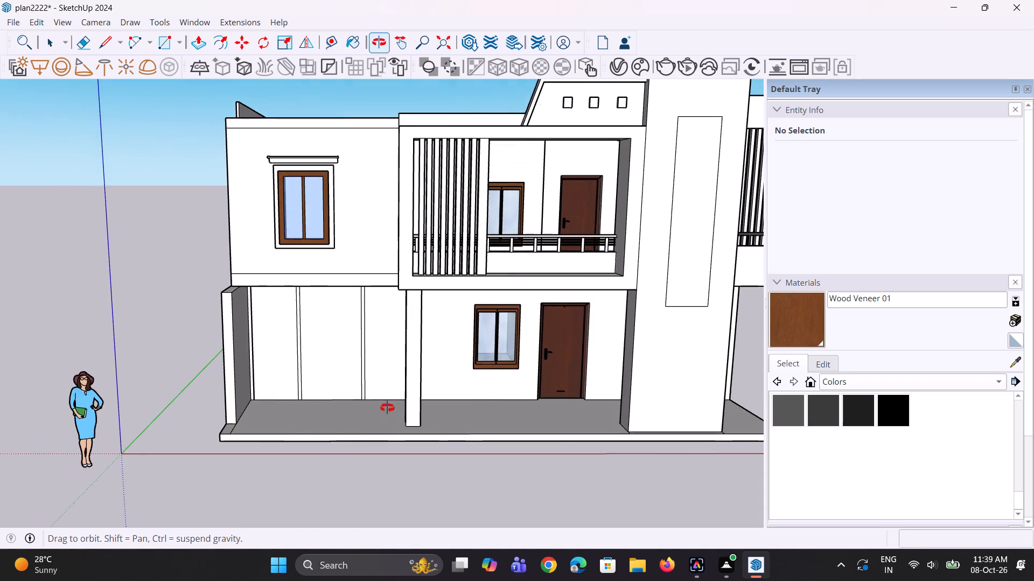
middle_drag(387, 408, 387, 408)
scroll(387, 408, up, 3)
middle_drag(385, 415, 428, 429)
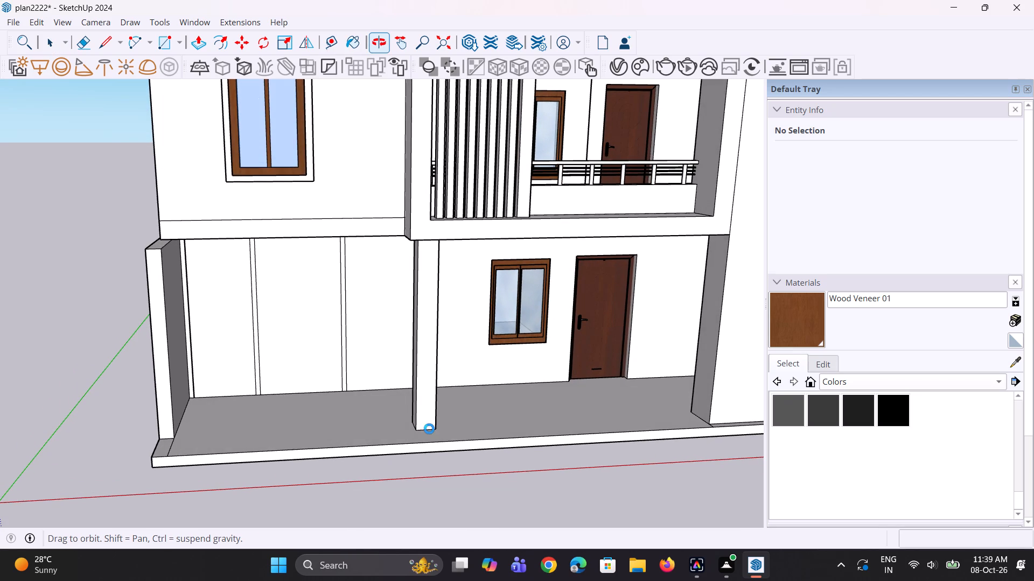
scroll(429, 429, down, 4)
middle_drag(456, 440, 426, 424)
scroll(404, 416, down, 7)
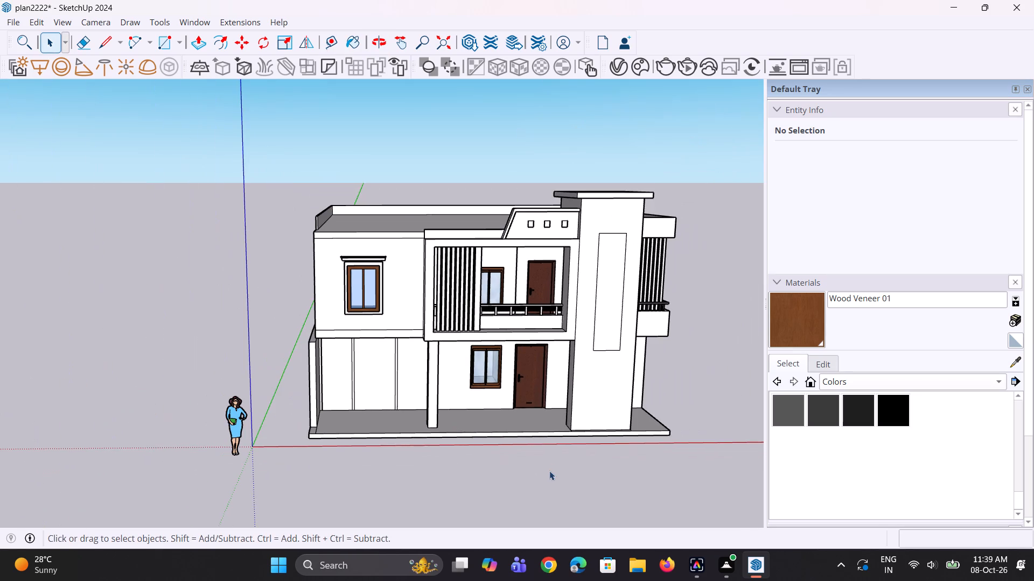
middle_drag(549, 471, 523, 446)
scroll(620, 359, up, 2)
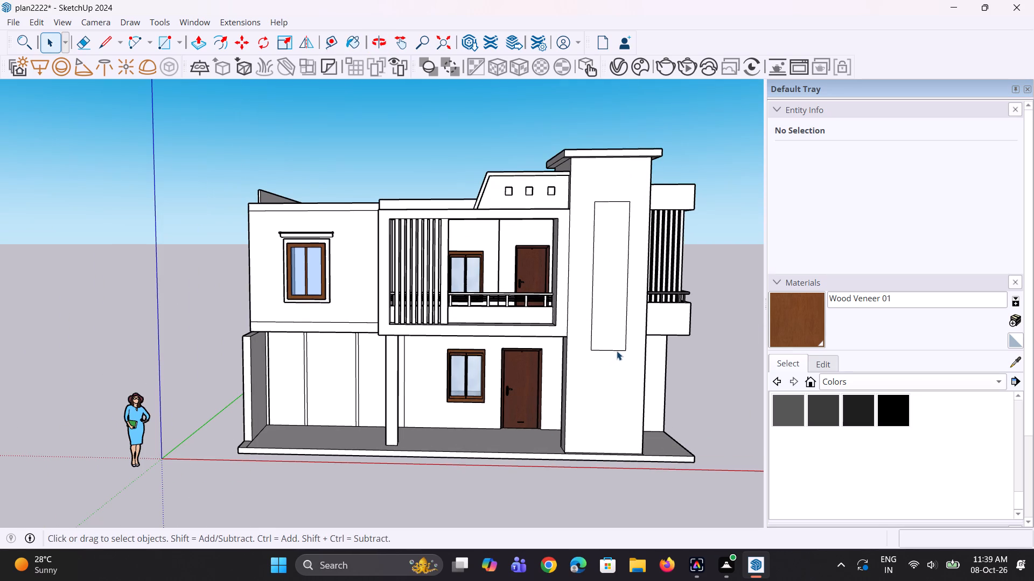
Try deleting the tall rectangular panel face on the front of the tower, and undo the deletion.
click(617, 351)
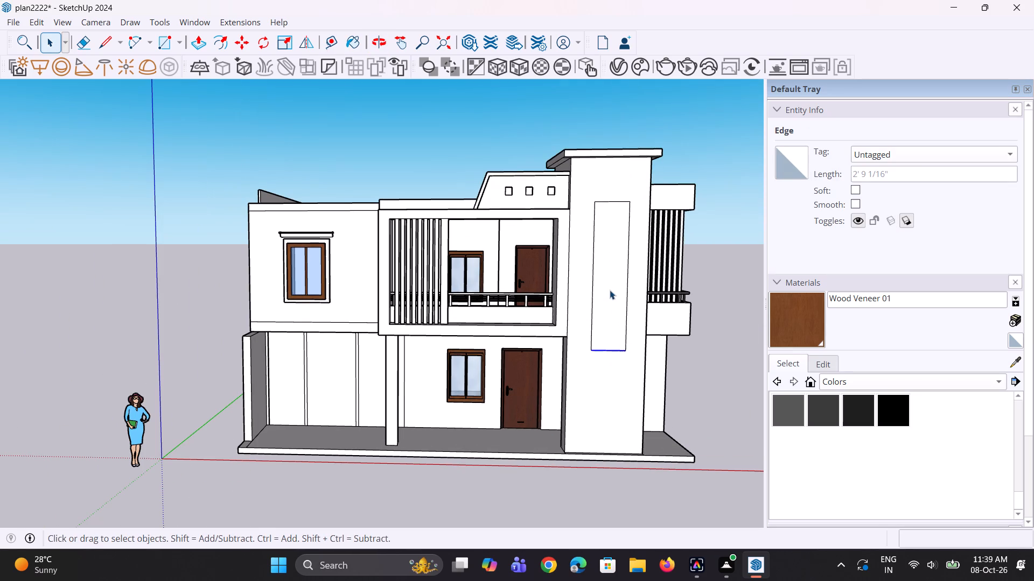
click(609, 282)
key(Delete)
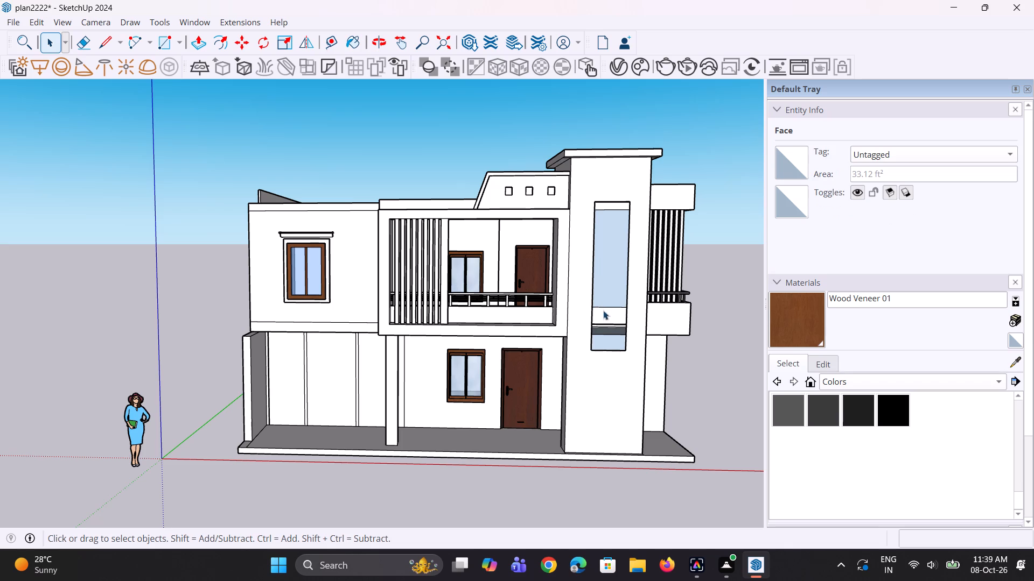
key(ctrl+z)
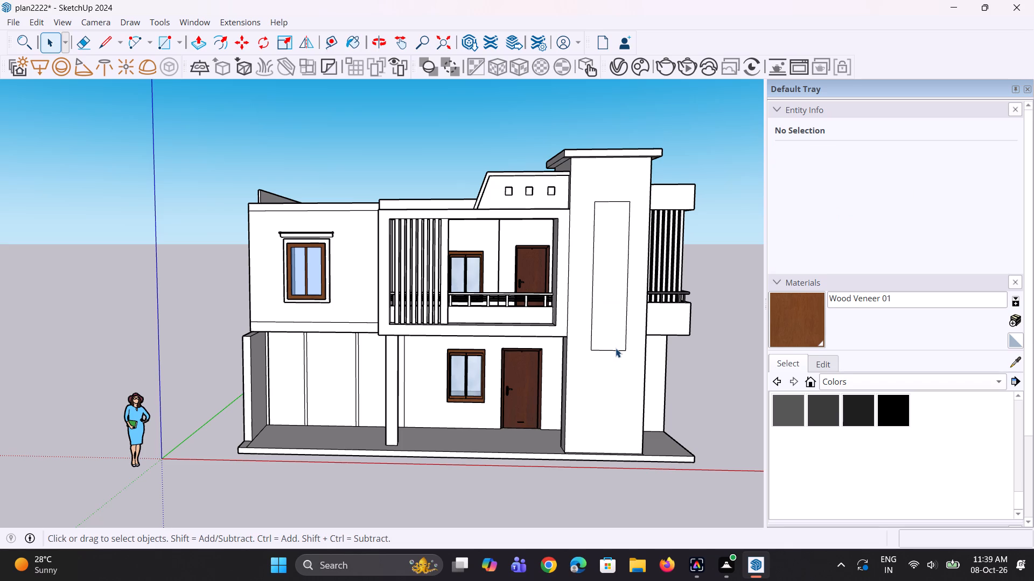
Lengthen the tall panel on the tower front by moving its bottom edge down about 1' 7 7/16".
click(616, 350)
key(m)
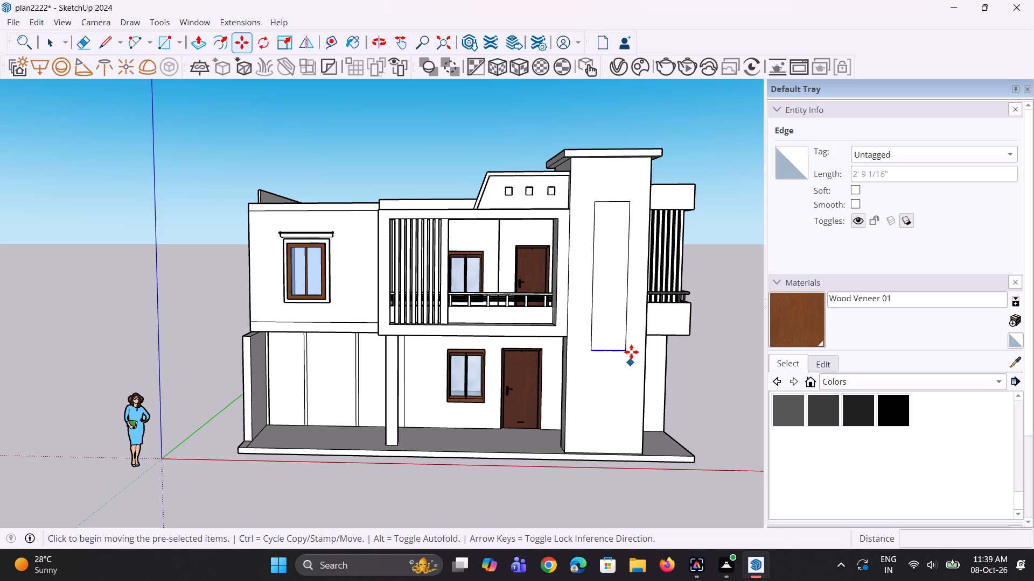
click(625, 351)
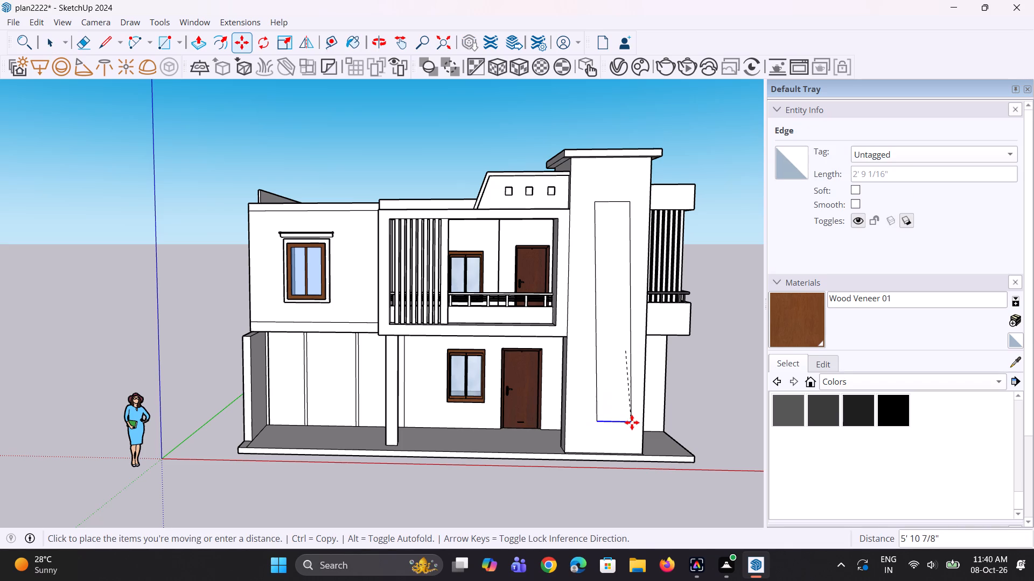
click(630, 370)
key(space)
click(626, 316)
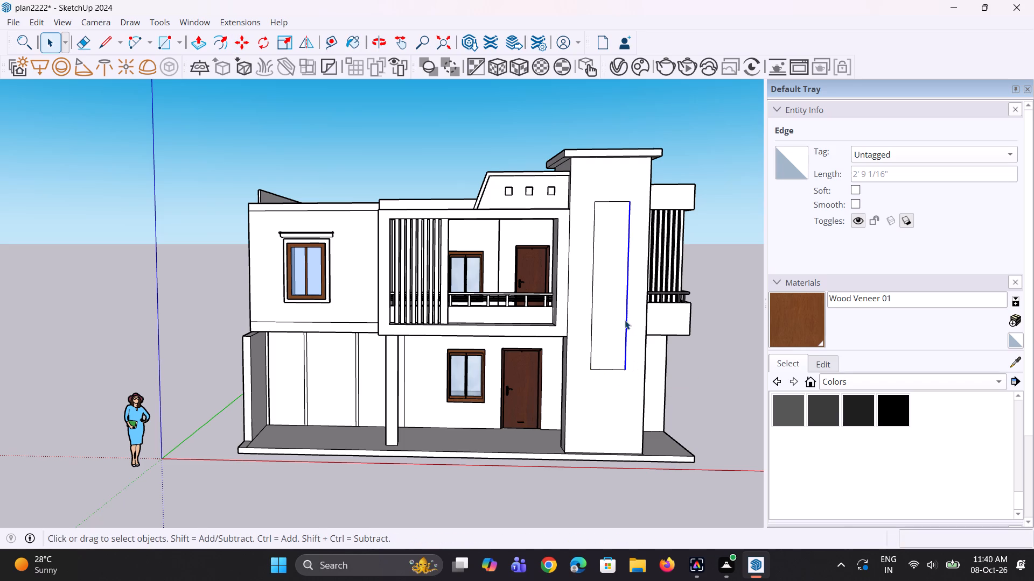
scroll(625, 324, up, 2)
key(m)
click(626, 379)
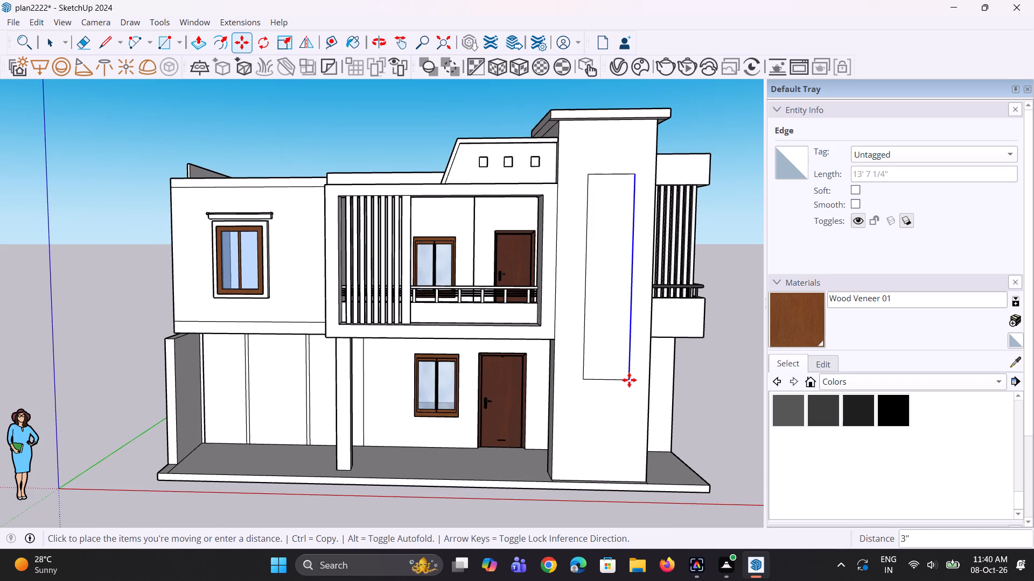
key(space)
Widen the tall panel on the tower front to about 3' by moving its balcony-side vertical edge outward.
scroll(595, 364, up, 1)
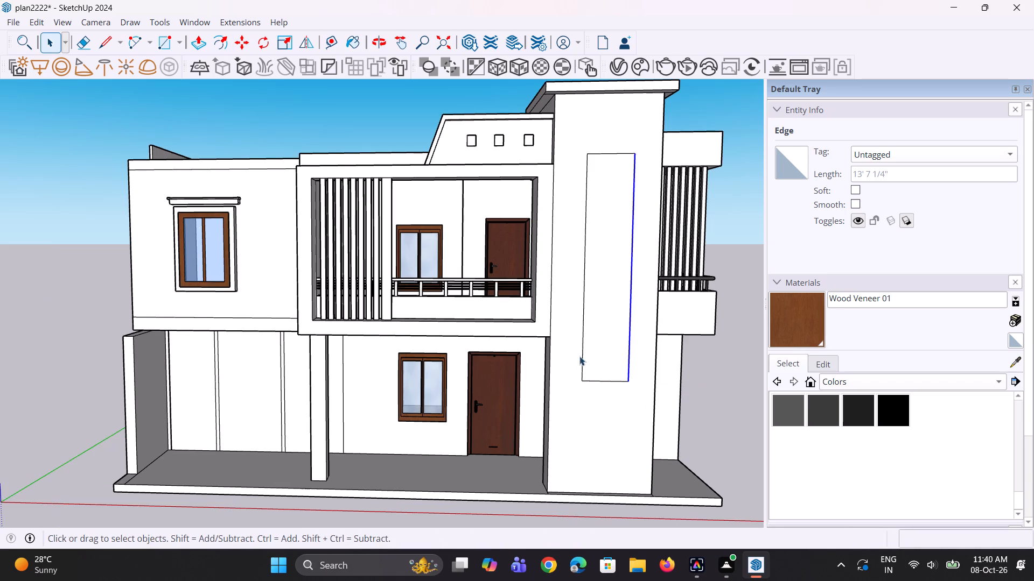
click(584, 357)
key(m)
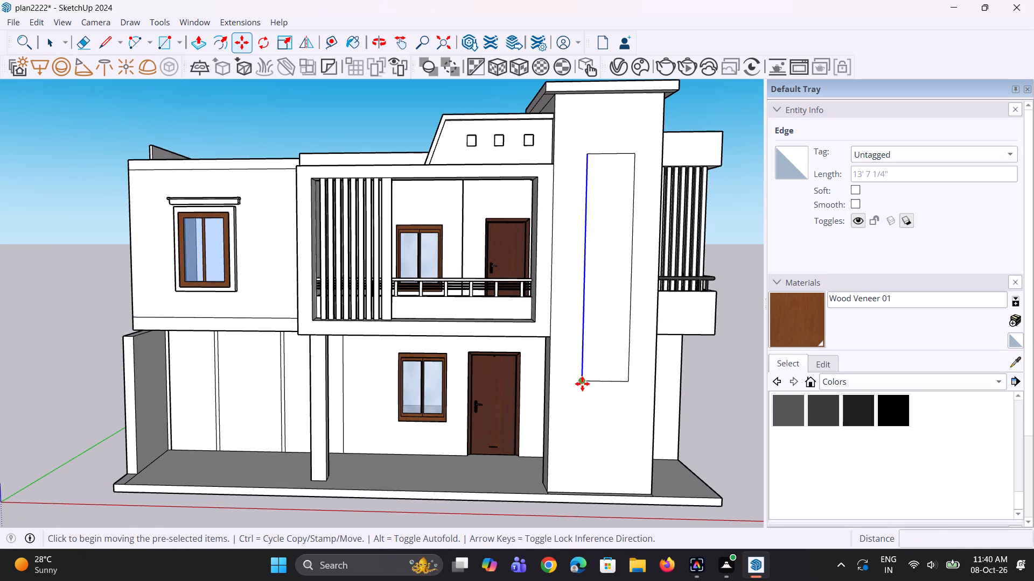
click(582, 384)
click(579, 382)
key(space)
key(space)
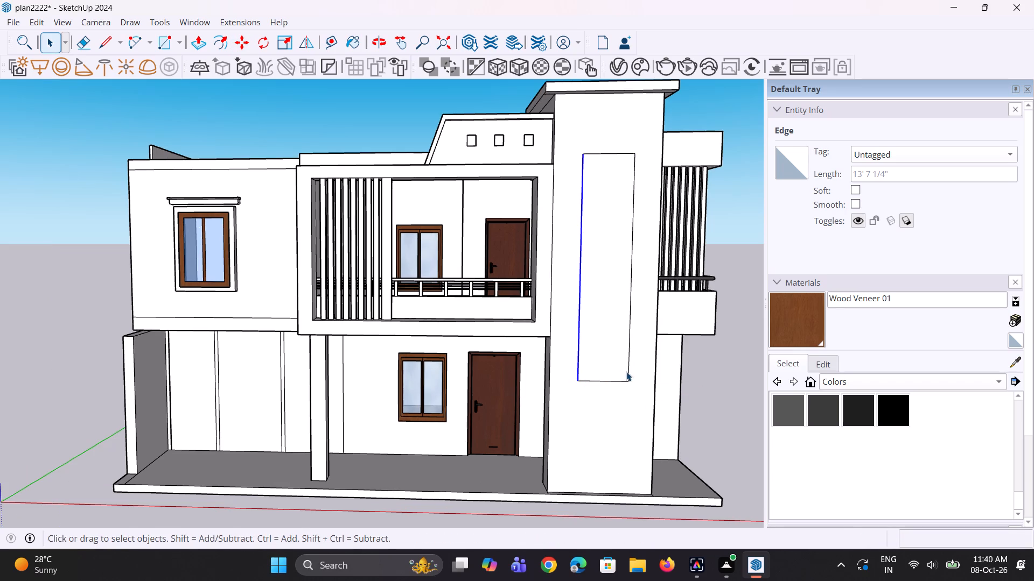
click(707, 399)
Raise the top edge of the tall tower panel about 1' 2 1/8" along the blue axis.
scroll(595, 383, down, 4)
middle_drag(594, 379, 565, 384)
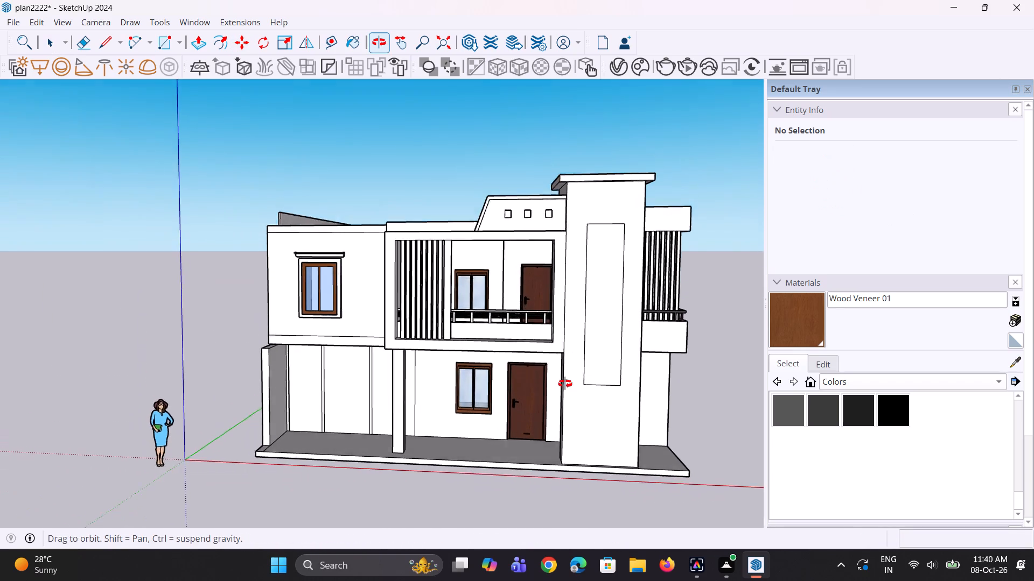
middle_drag(565, 384, 540, 419)
middle_click(539, 423)
scroll(607, 255, up, 2)
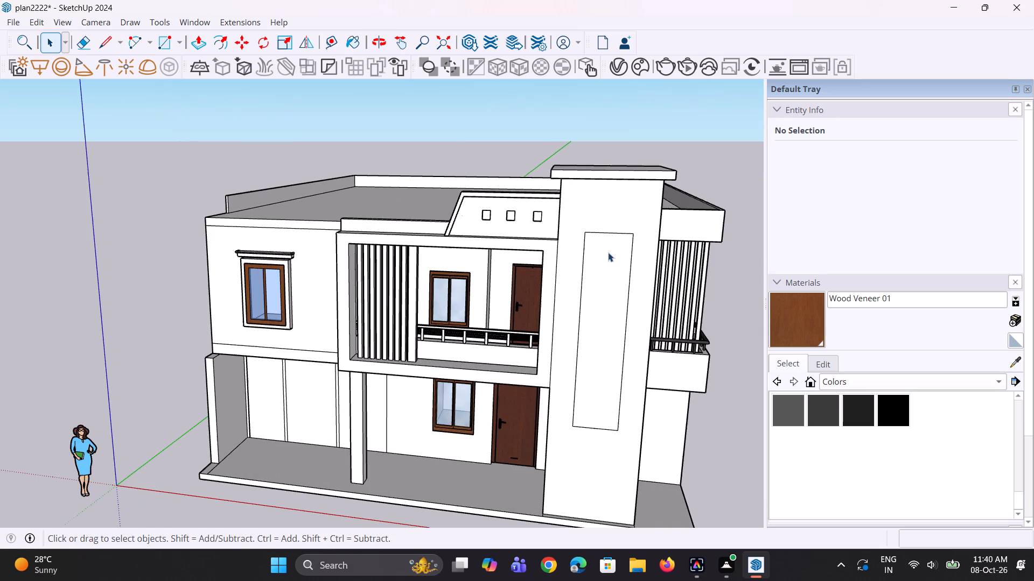
click(613, 233)
scroll(617, 232, up, 2)
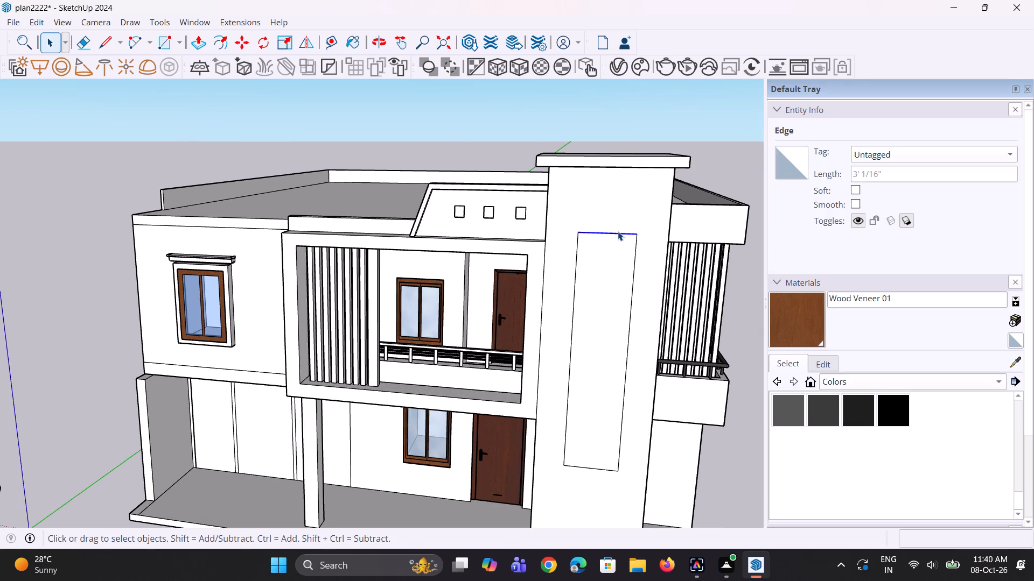
key(m)
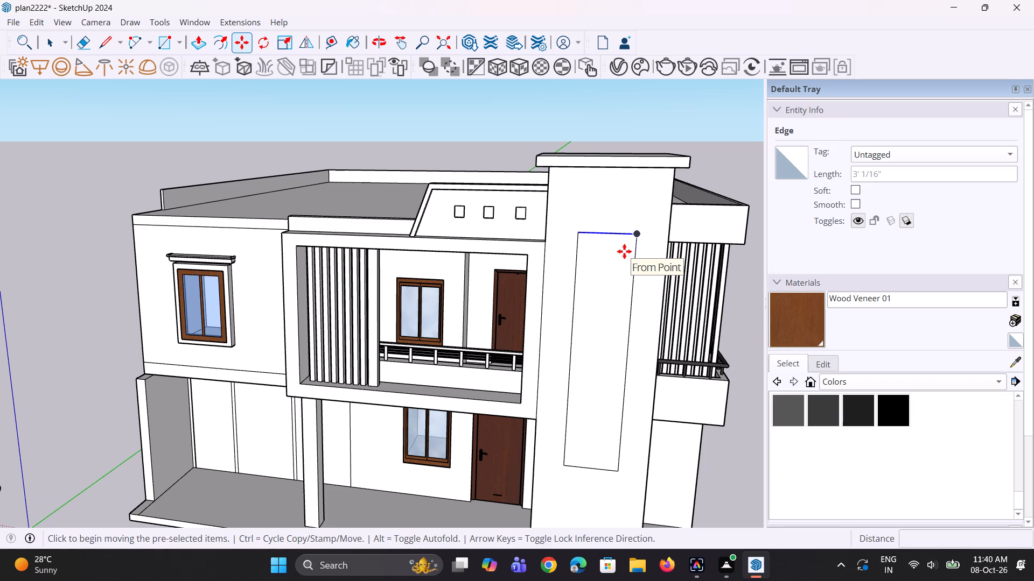
click(637, 237)
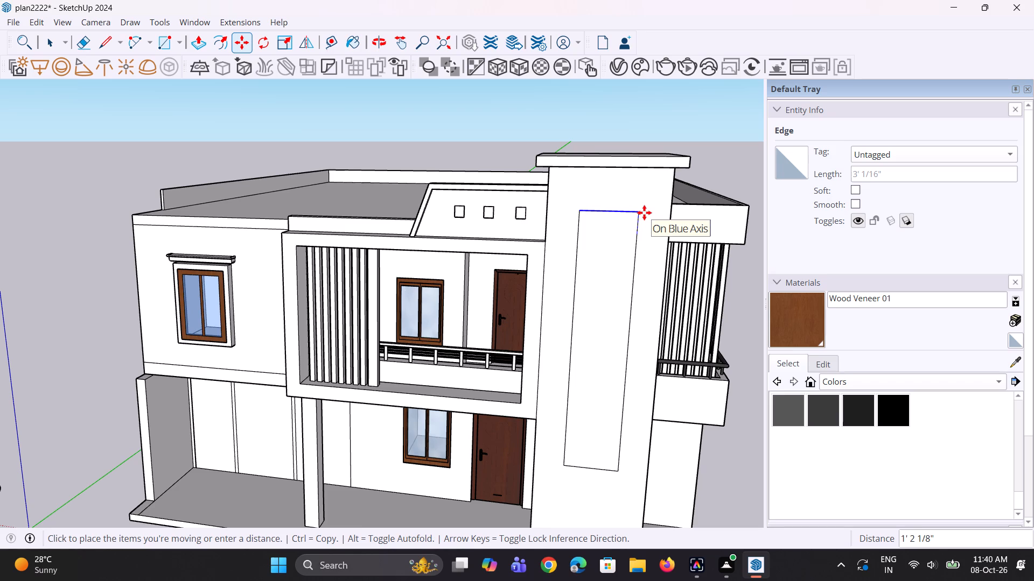
click(644, 212)
scroll(607, 241, down, 7)
key(space)
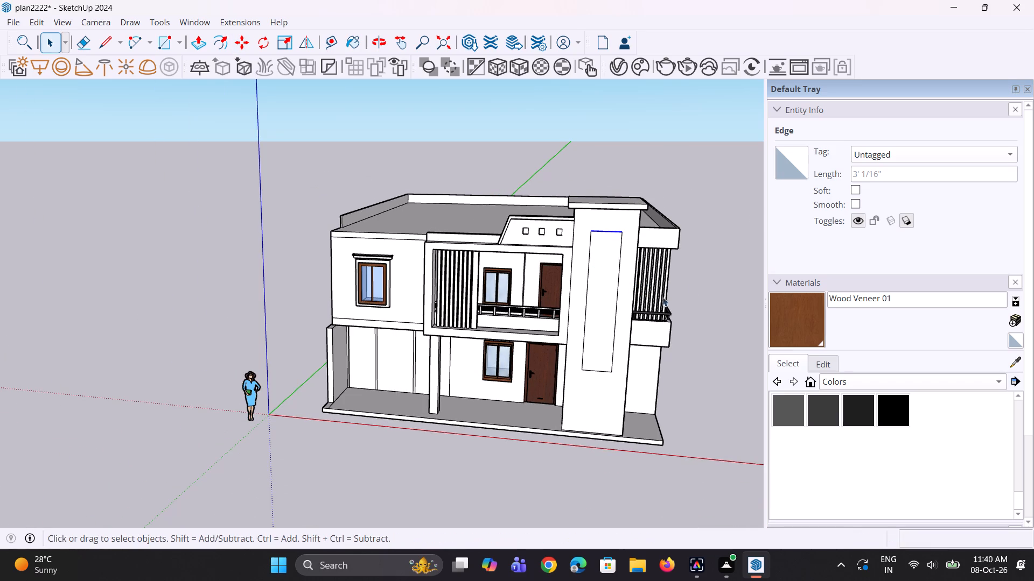
key(space)
click(707, 278)
Offset the outline of the tall tower panel outward by about 3 9/16" to form a border.
middle_drag(645, 304, 626, 290)
scroll(604, 308, down, 5)
middle_drag(607, 356, 617, 347)
scroll(617, 352, up, 1)
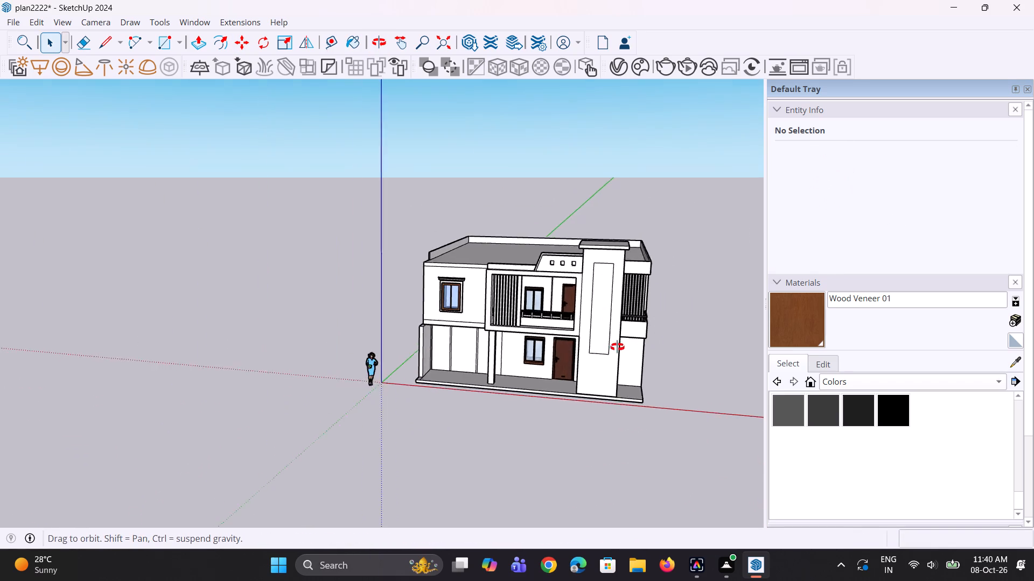
middle_drag(617, 347, 610, 332)
scroll(610, 332, up, 2)
click(609, 329)
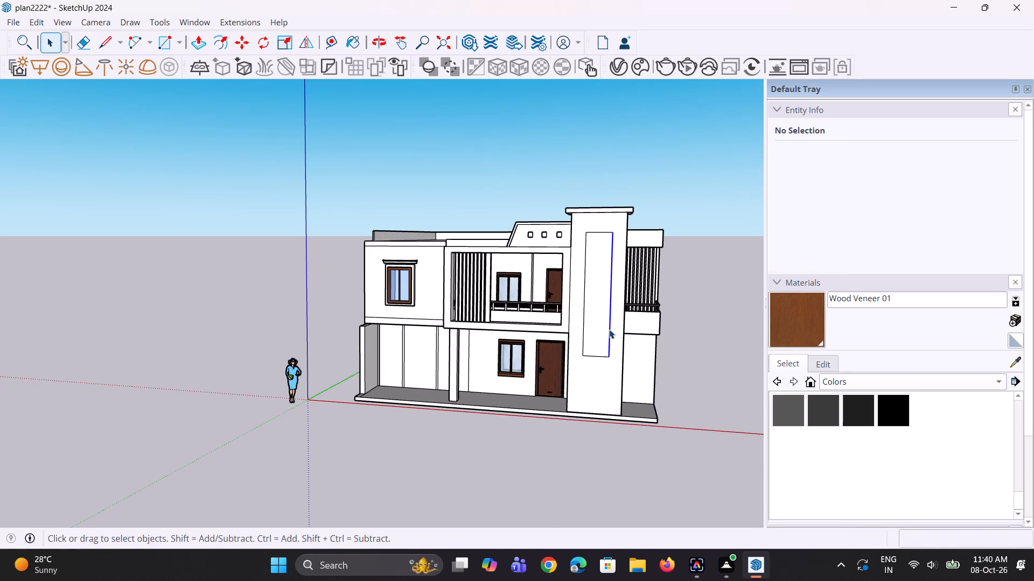
scroll(607, 349, up, 2)
click(596, 343)
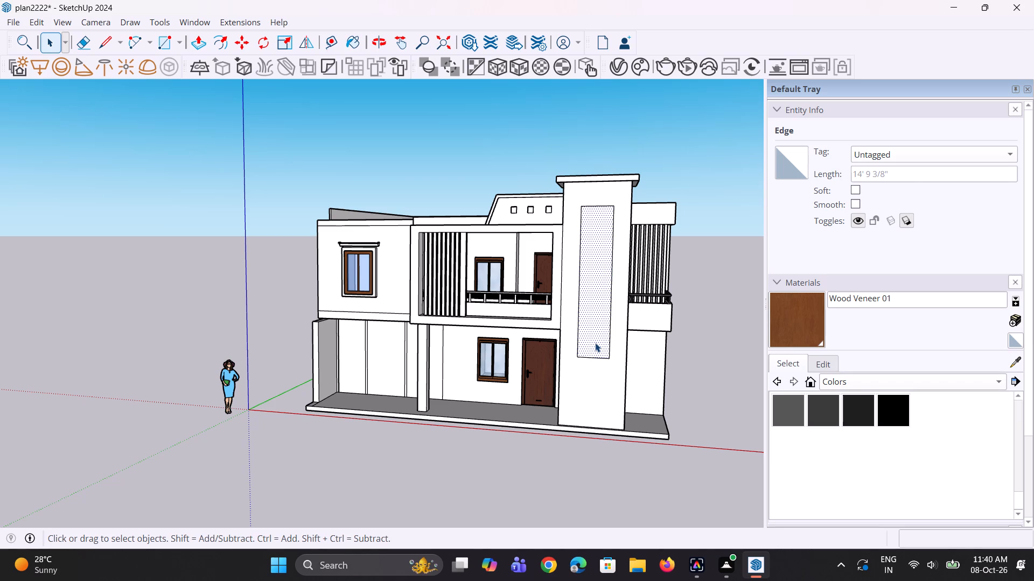
key(f)
click(586, 356)
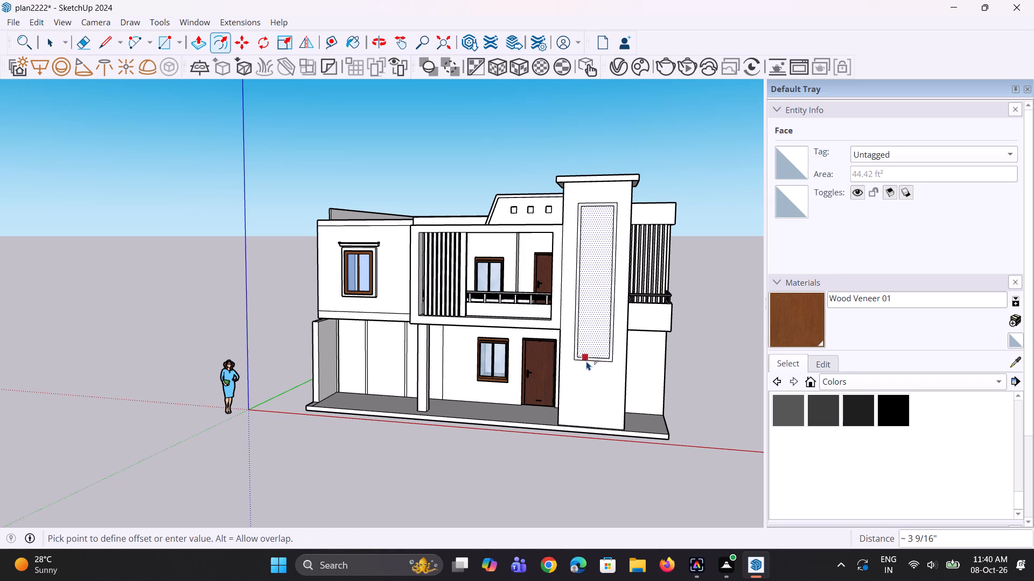
click(586, 361)
middle_drag(599, 360, 611, 364)
key(space)
key(space)
click(691, 385)
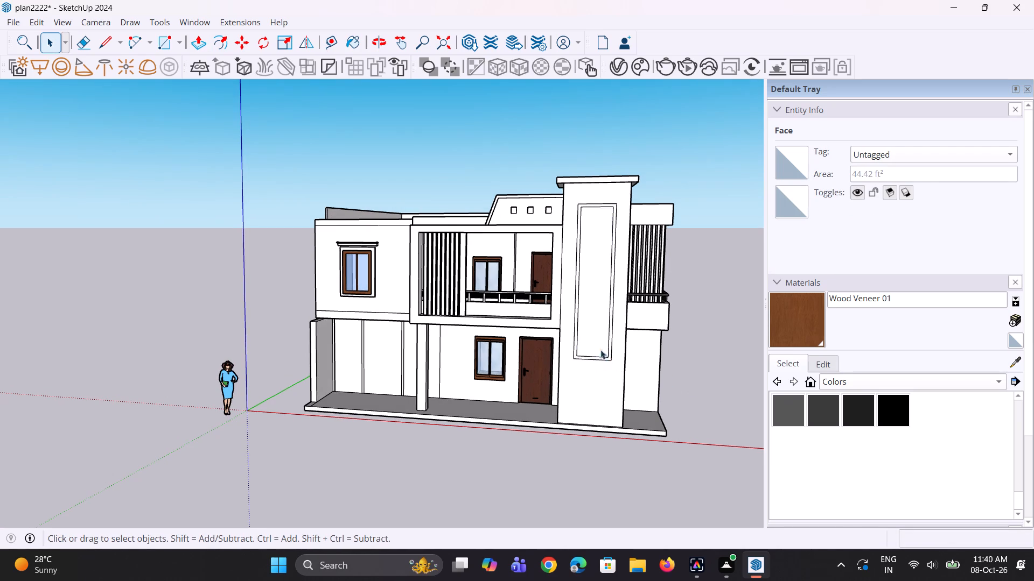
Move the inner panel face off the tower about 11' 9 1/16" along the red axis, clear of the house.
scroll(591, 342, up, 4)
middle_drag(583, 354, 596, 332)
scroll(526, 358, down, 3)
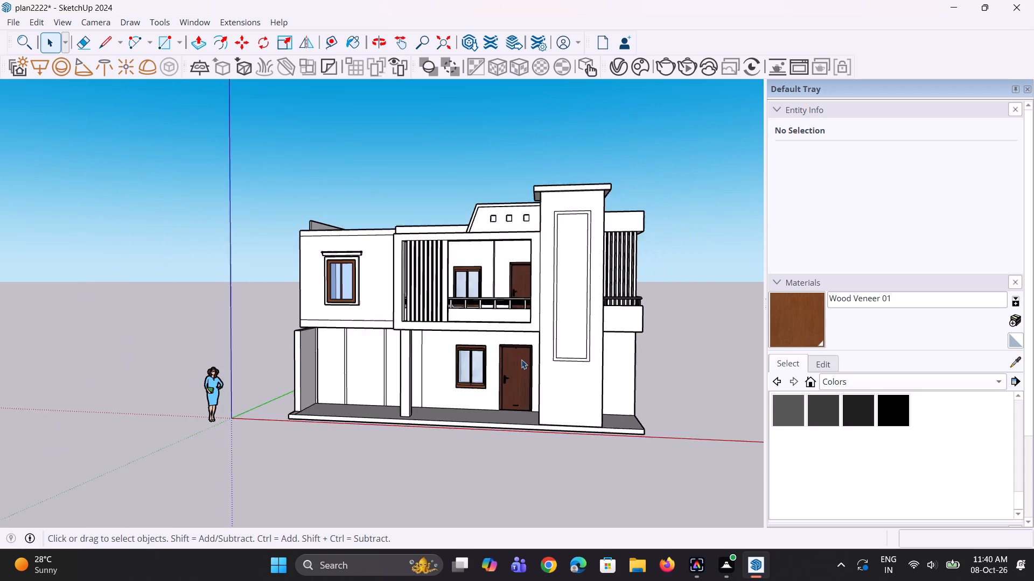
scroll(521, 359, down, 5)
middle_drag(610, 365, 636, 348)
scroll(601, 265, up, 5)
middle_drag(542, 333, 541, 380)
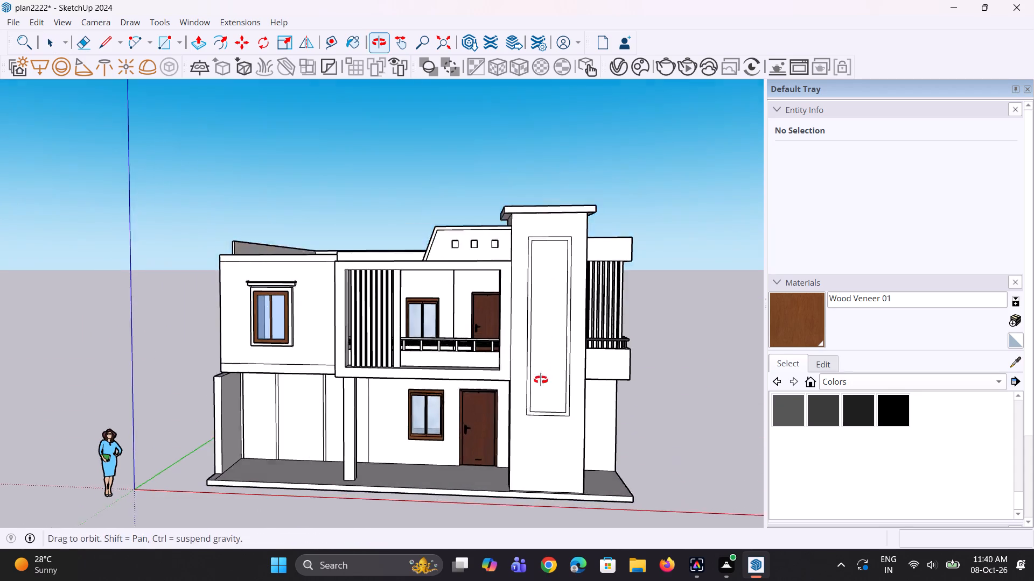
middle_drag(541, 380, 534, 412)
scroll(548, 402, up, 2)
click(547, 397)
scroll(553, 408, up, 2)
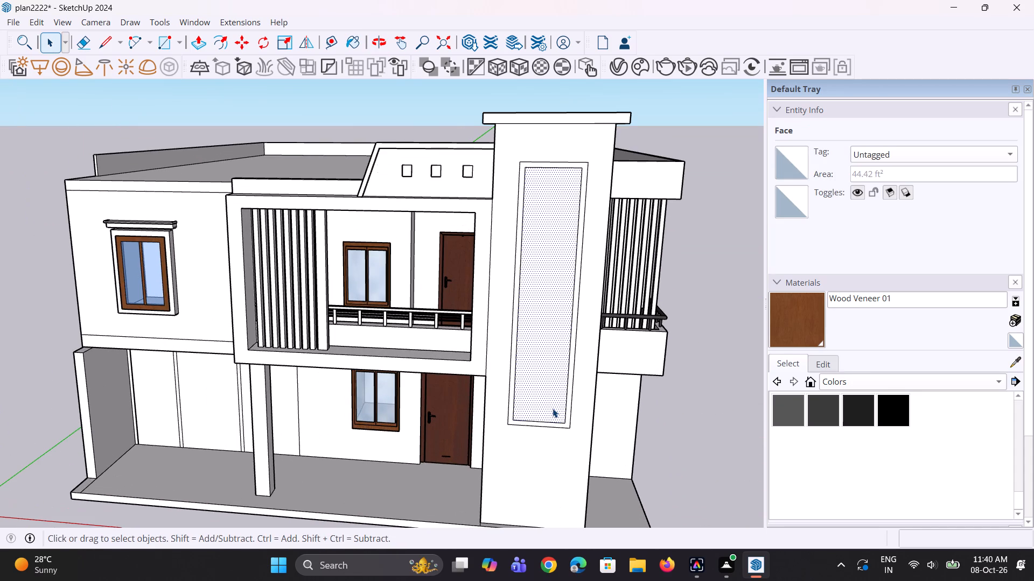
key(m)
click(543, 386)
scroll(555, 386, down, 1)
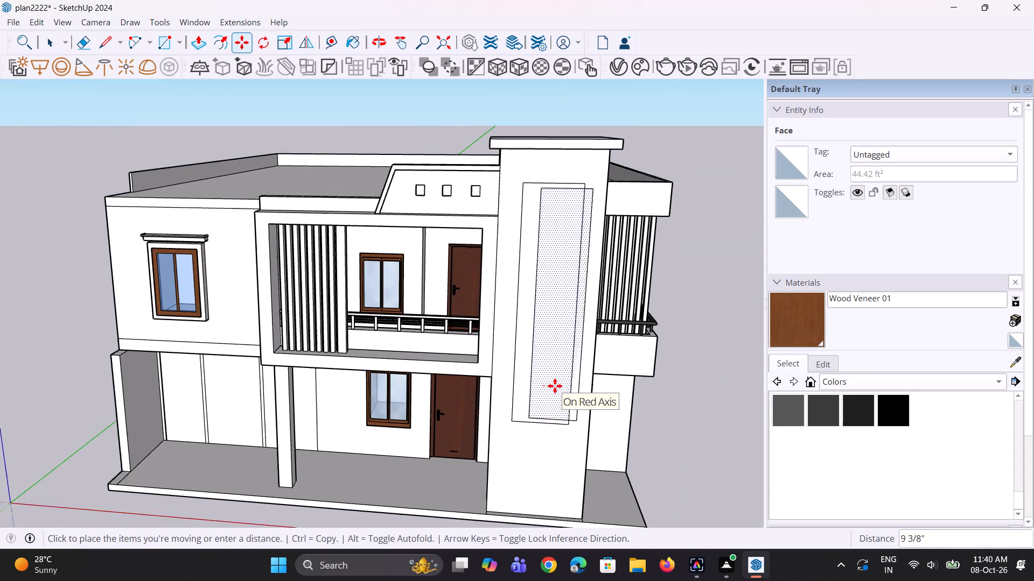
scroll(555, 386, down, 4)
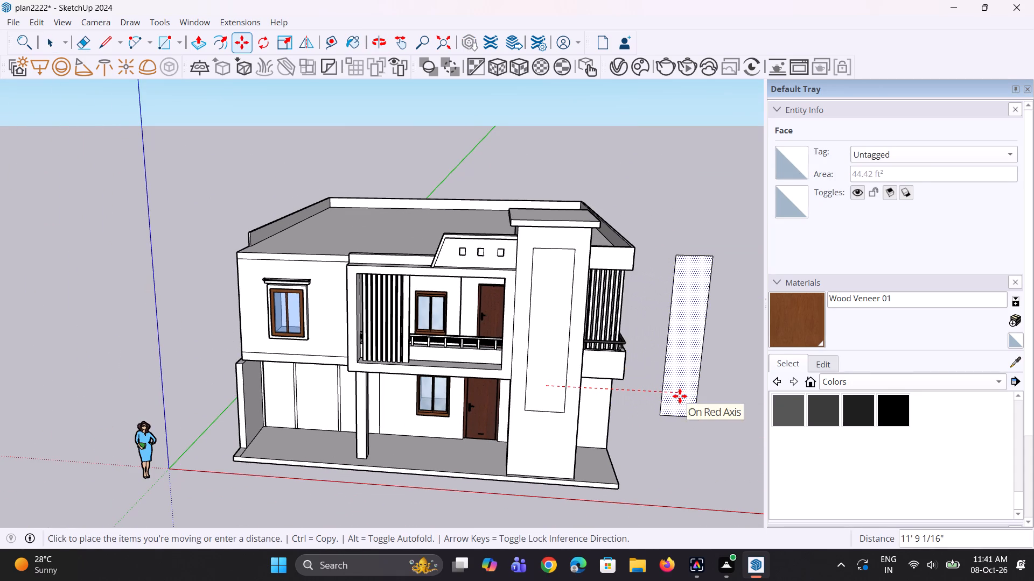
click(680, 396)
key(space)
key(space)
click(639, 436)
Offset the outline of the panel remaining on the tower front outward by about 3 13/16".
middle_drag(639, 436, 602, 380)
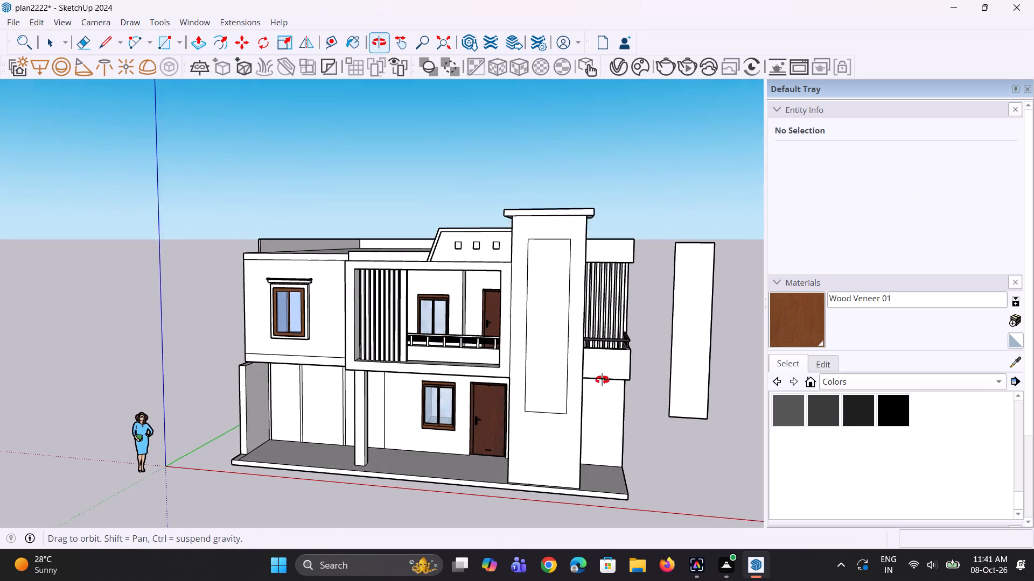
middle_drag(602, 380, 593, 342)
scroll(512, 412, down, 4)
middle_drag(522, 424, 554, 413)
scroll(568, 389, up, 3)
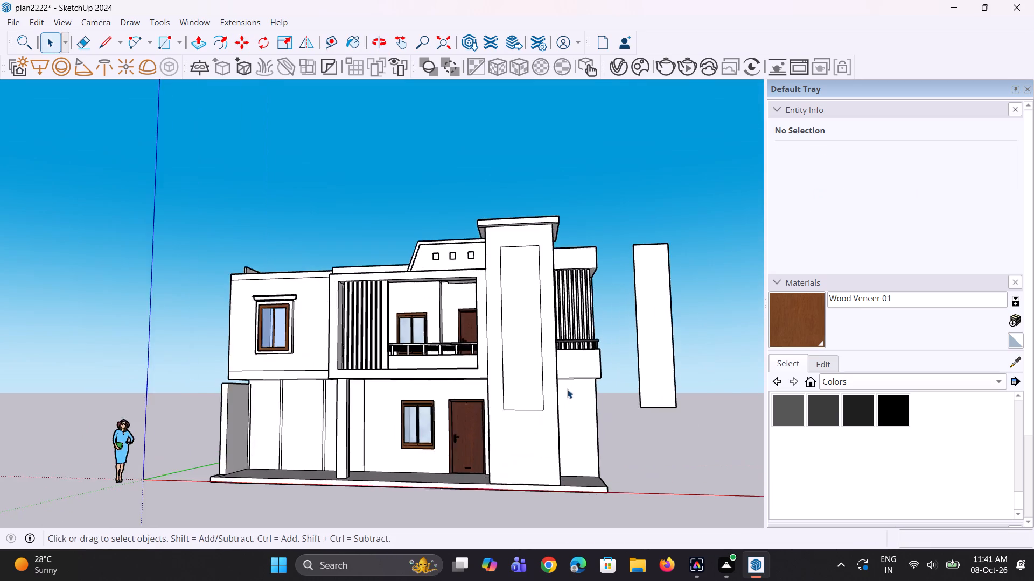
scroll(567, 389, up, 2)
click(526, 396)
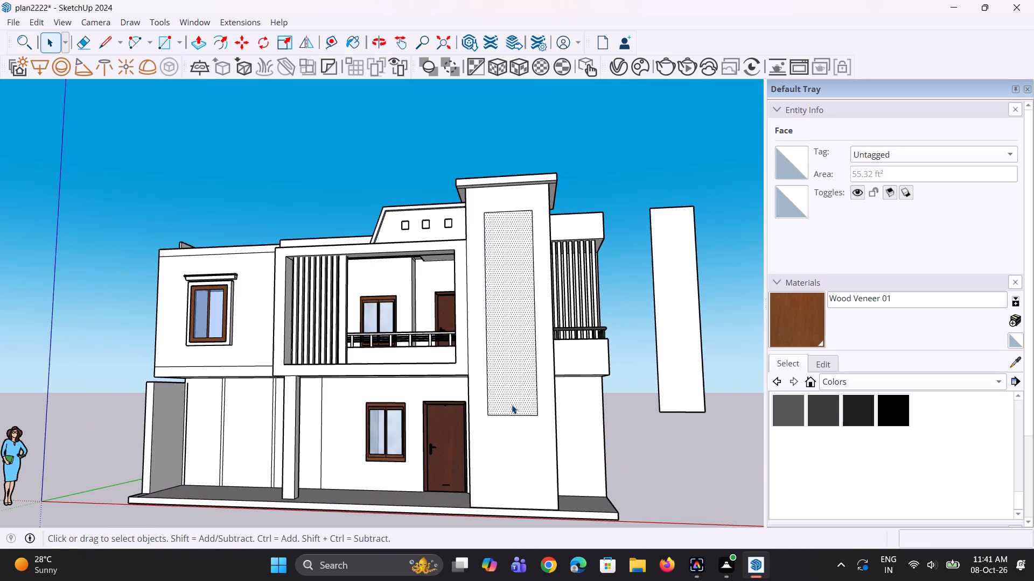
key(f)
click(502, 408)
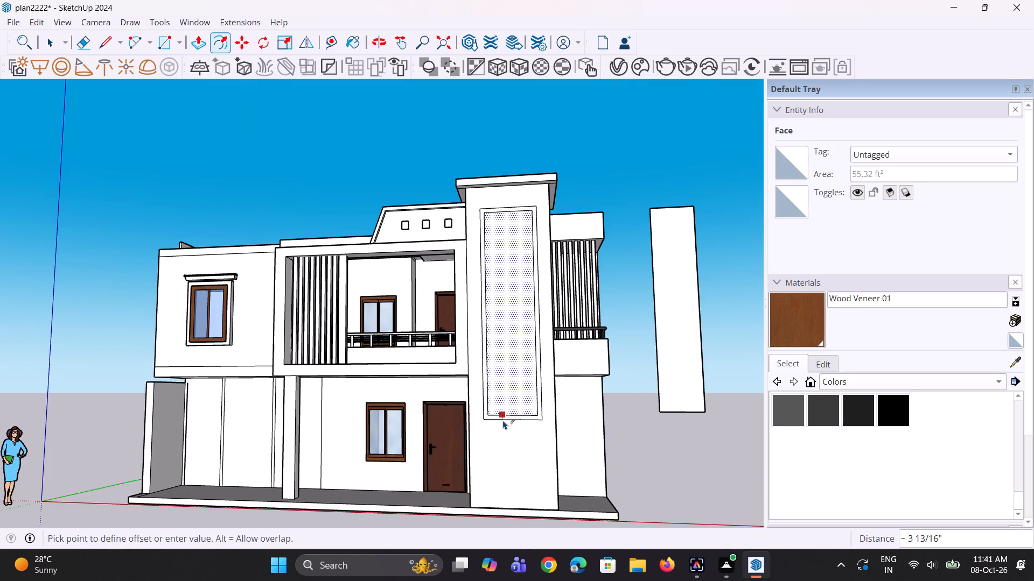
click(503, 420)
key(space)
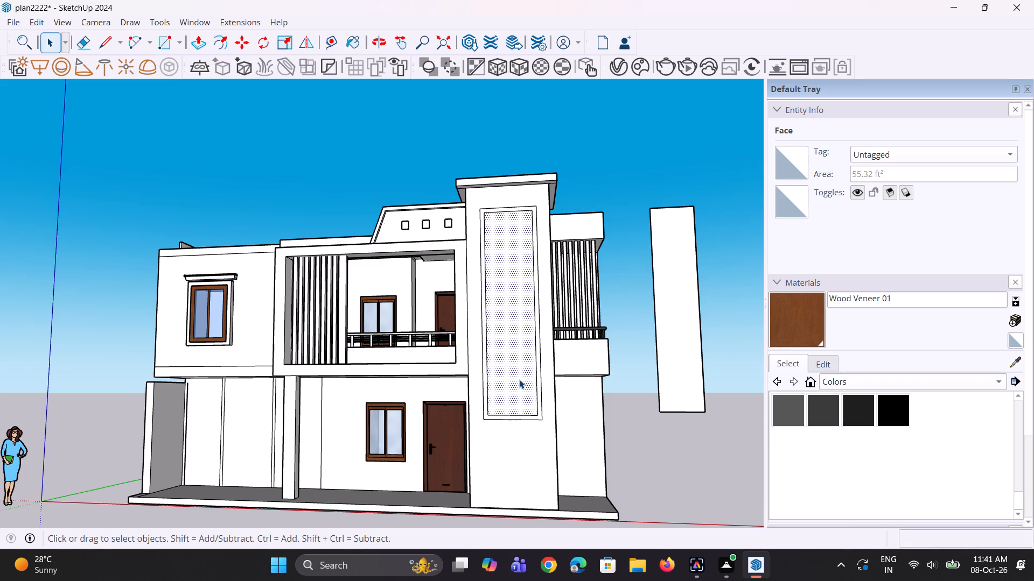
click(519, 379)
click(642, 443)
Examine the bordered tower panel, the detached panel face and the whole house front from several angles and distances.
scroll(481, 436, down, 3)
middle_drag(494, 439, 515, 488)
scroll(617, 419, down, 2)
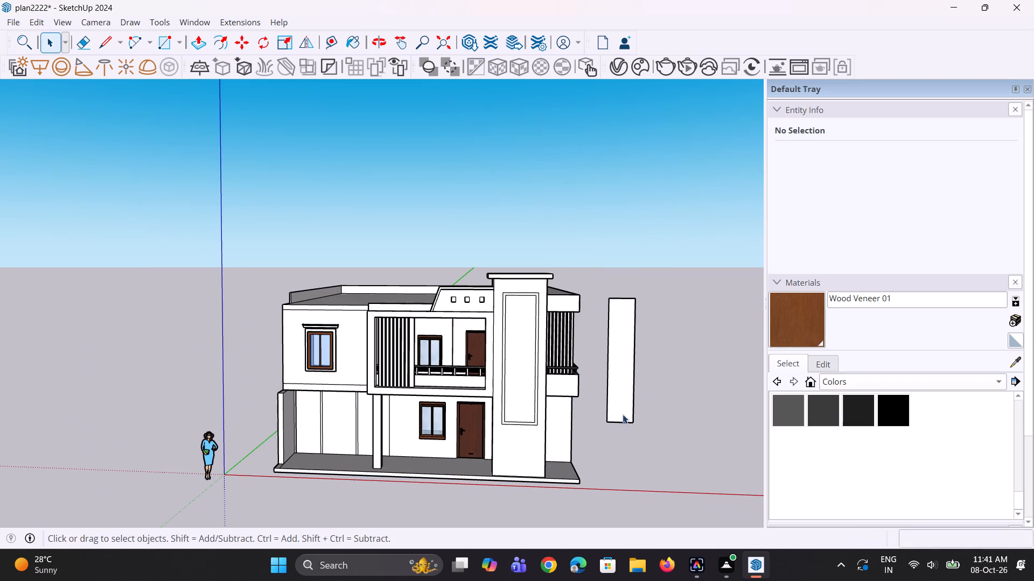
scroll(630, 324, up, 3)
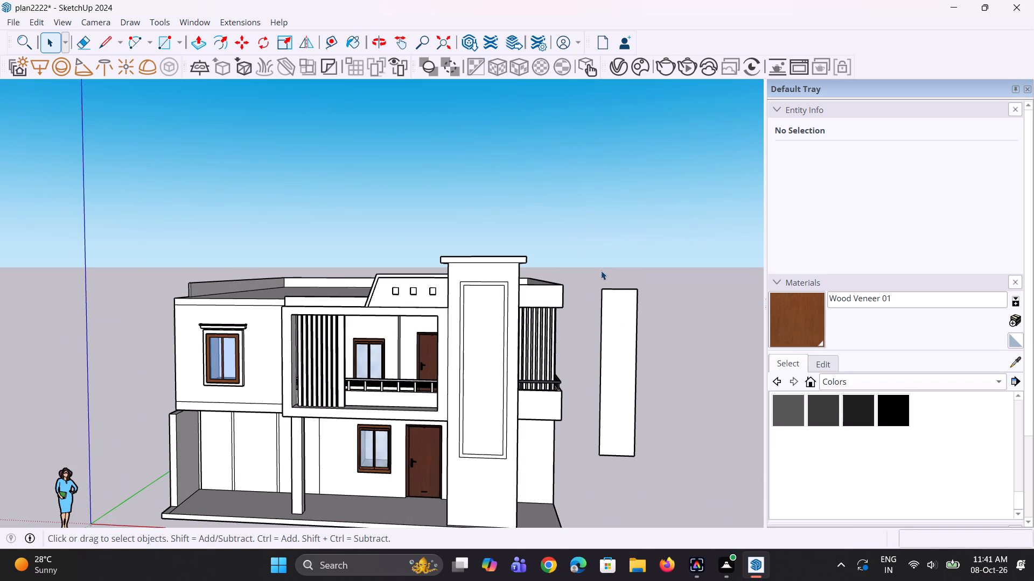
key(space)
key(space)
click(652, 285)
middle_drag(326, 318, 285, 295)
scroll(325, 323, down, 4)
middle_drag(483, 398, 493, 393)
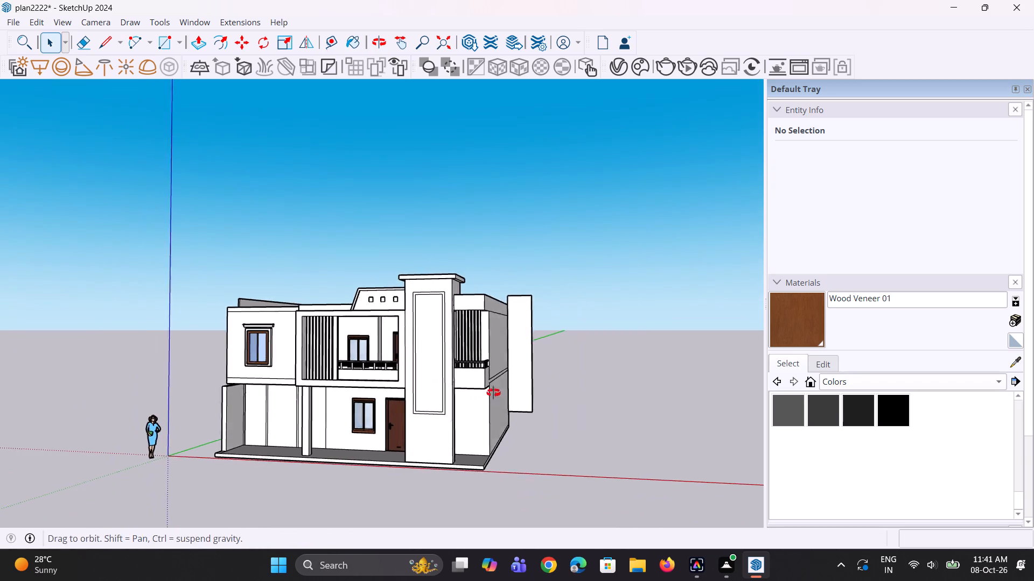
middle_drag(493, 393, 508, 385)
scroll(518, 422, down, 3)
middle_drag(537, 436, 534, 404)
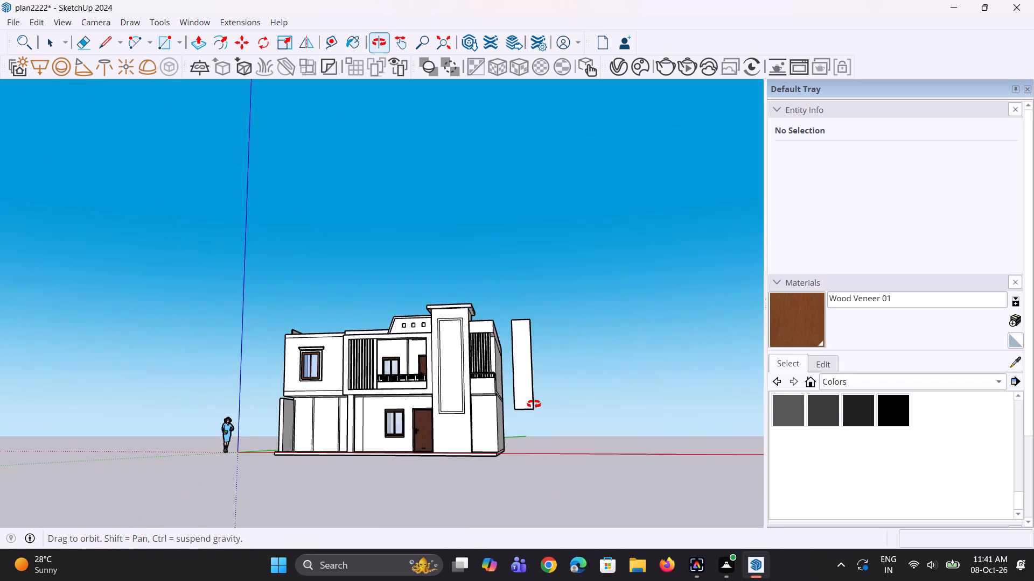
middle_drag(534, 404, 534, 407)
drag(606, 370, 738, 454)
scroll(494, 442, down, 3)
middle_drag(491, 443, 501, 478)
scroll(510, 413, up, 2)
middle_drag(524, 430, 536, 465)
scroll(536, 465, up, 1)
scroll(516, 381, up, 2)
middle_drag(505, 385, 495, 370)
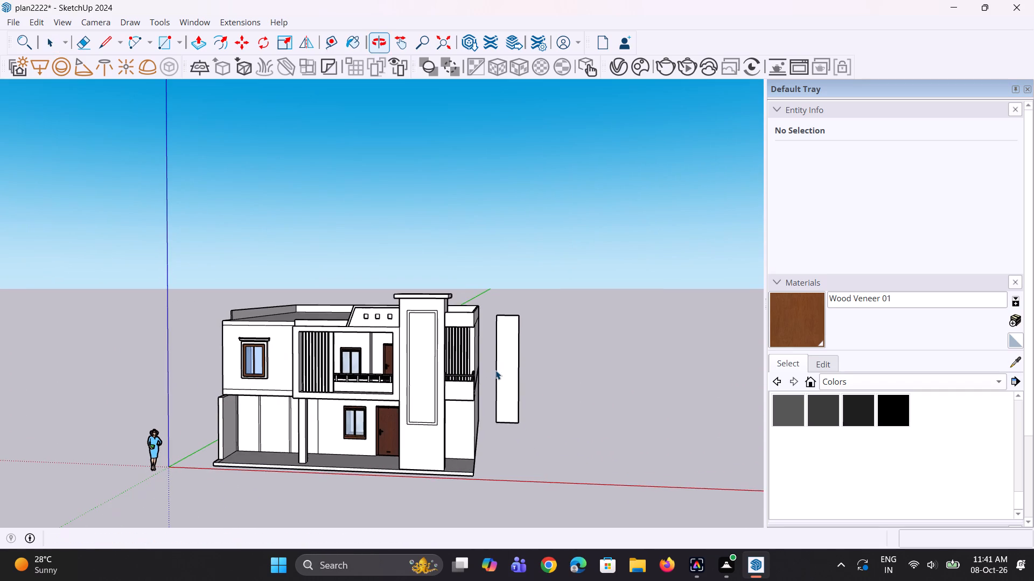
scroll(442, 426, down, 3)
middle_drag(261, 438, 313, 449)
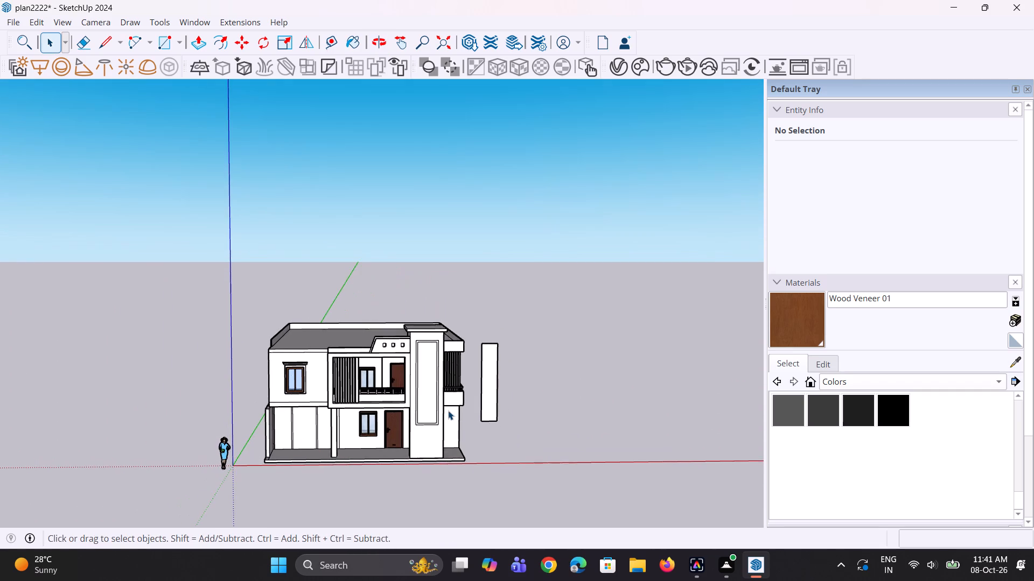
scroll(448, 410, up, 3)
middle_drag(449, 410, 464, 403)
scroll(491, 345, up, 2)
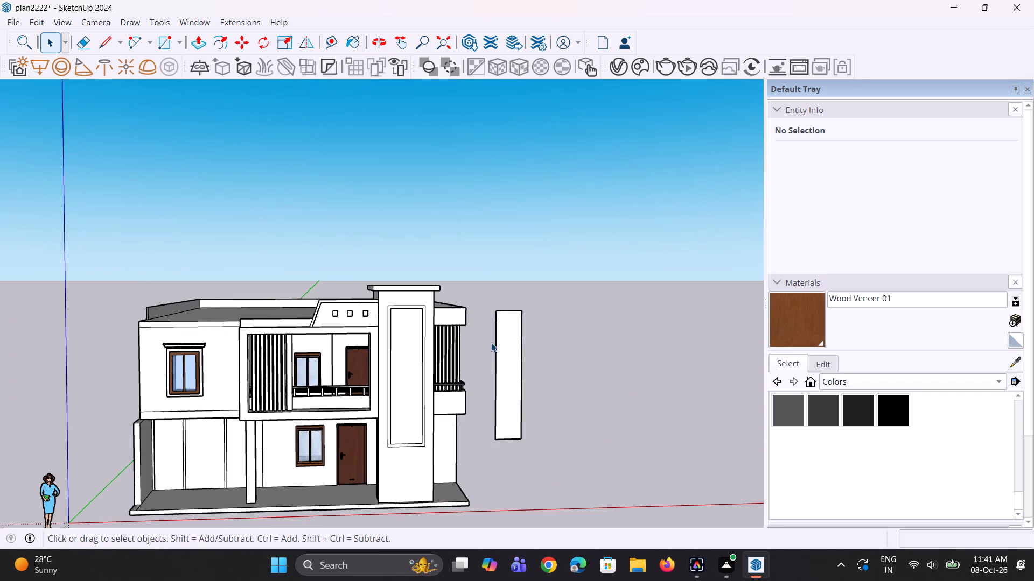
key(space)
middle_drag(520, 370, 504, 359)
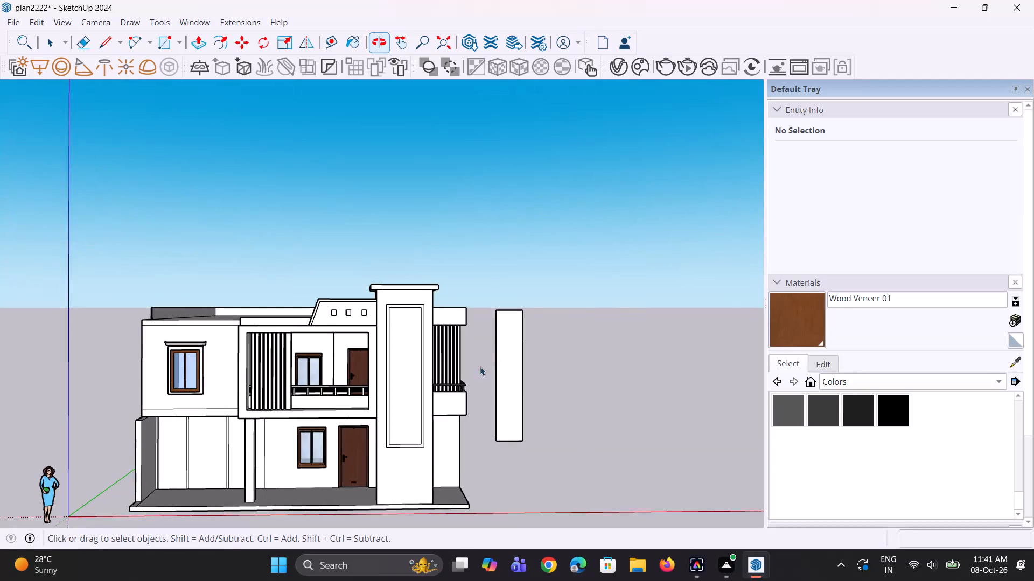
scroll(403, 390, down, 3)
middle_drag(402, 398, 400, 403)
scroll(399, 415, up, 2)
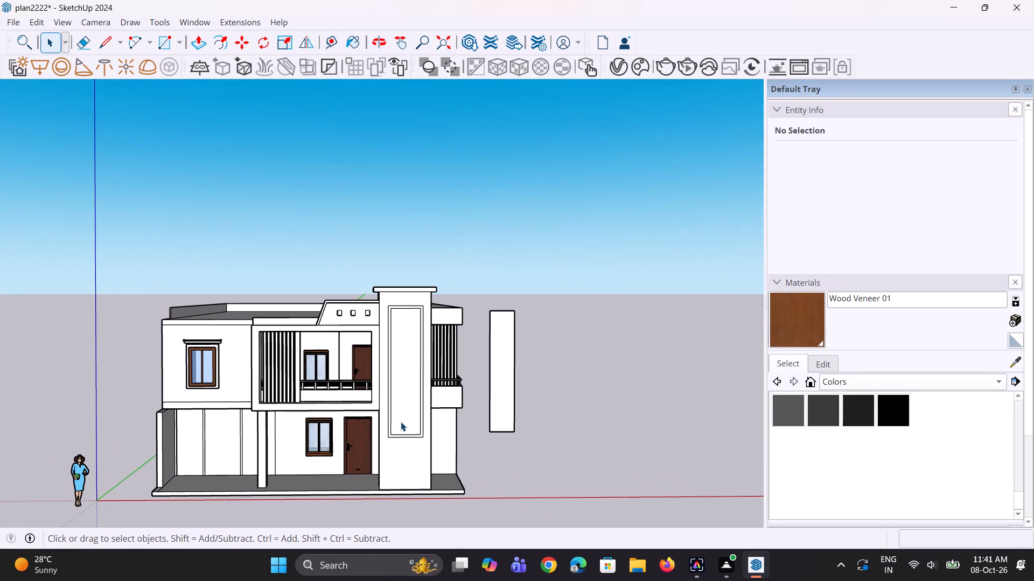
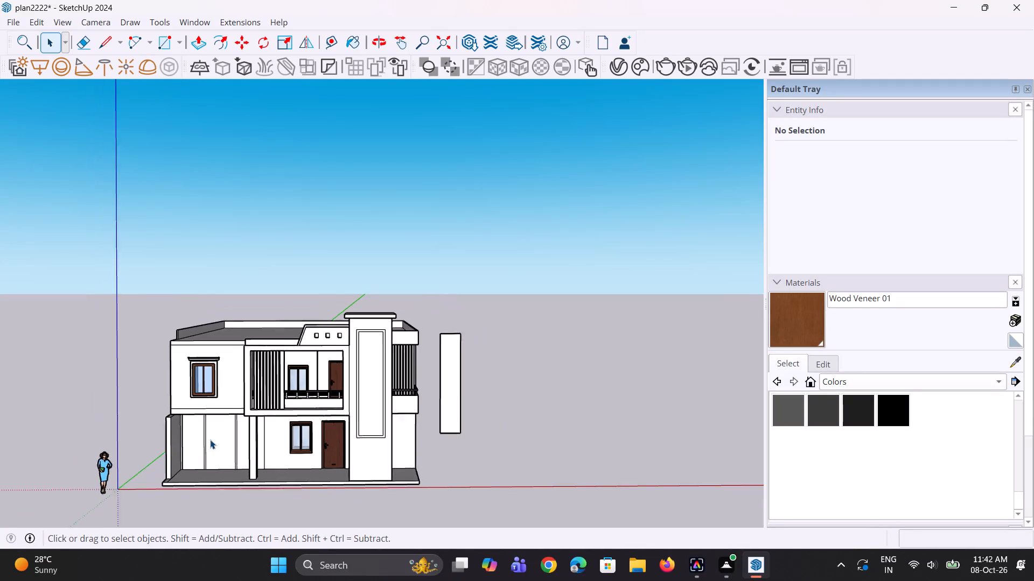
Examine the ground-floor porch, window and door up close, and the whole house front from a distance.
middle_drag(215, 440, 240, 434)
scroll(243, 471, up, 6)
middle_drag(282, 492, 238, 493)
scroll(250, 477, up, 5)
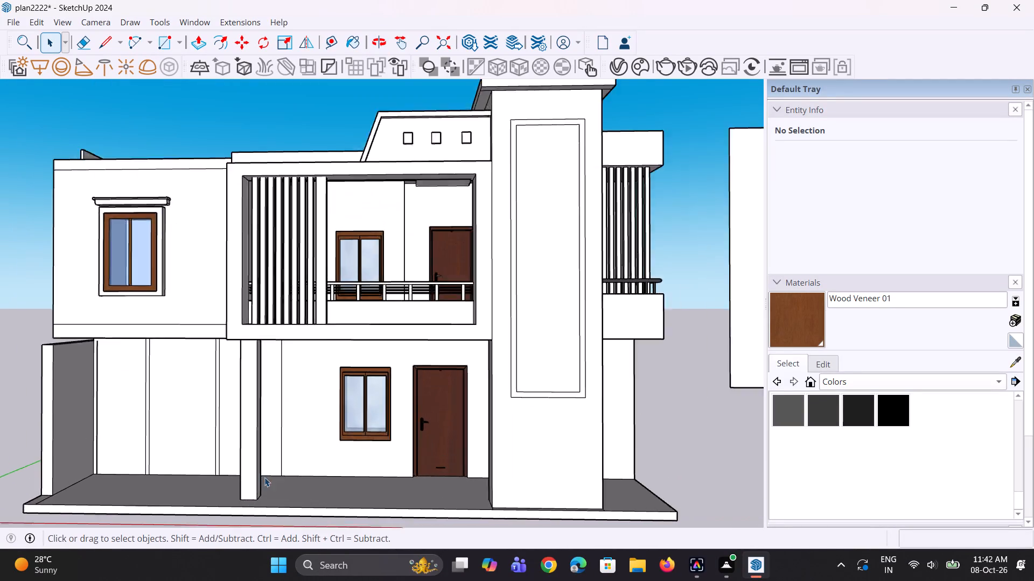
scroll(264, 477, up, 1)
middle_drag(264, 477, 200, 493)
scroll(229, 490, up, 4)
middle_drag(278, 498, 315, 508)
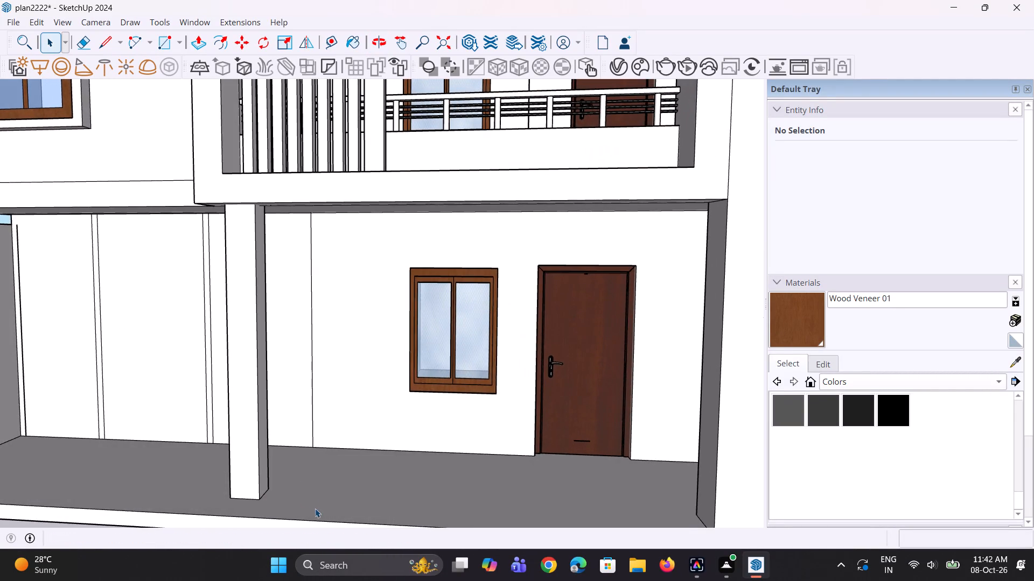
scroll(293, 467, down, 6)
middle_drag(284, 466, 471, 475)
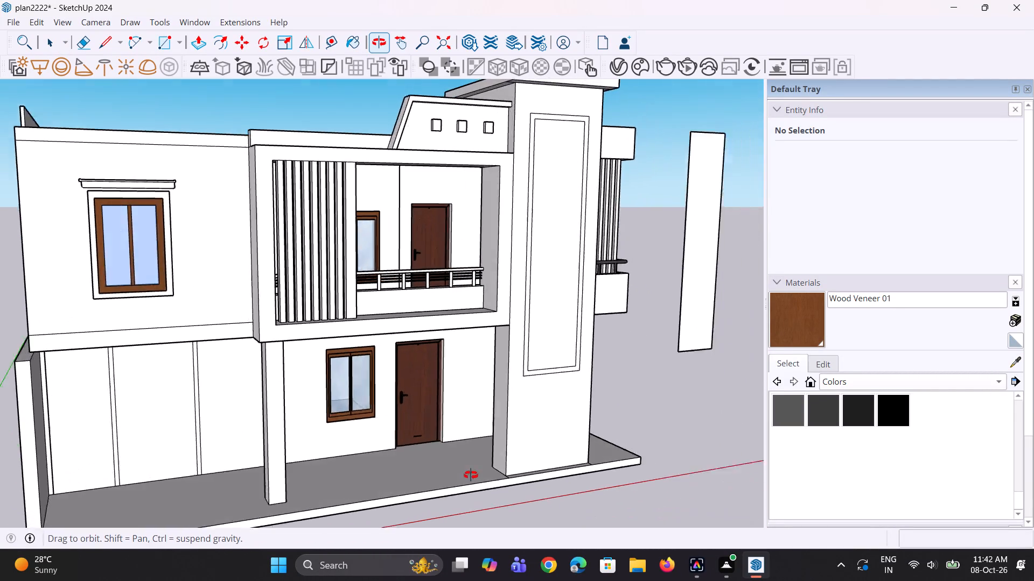
middle_drag(471, 475, 335, 488)
scroll(336, 487, down, 5)
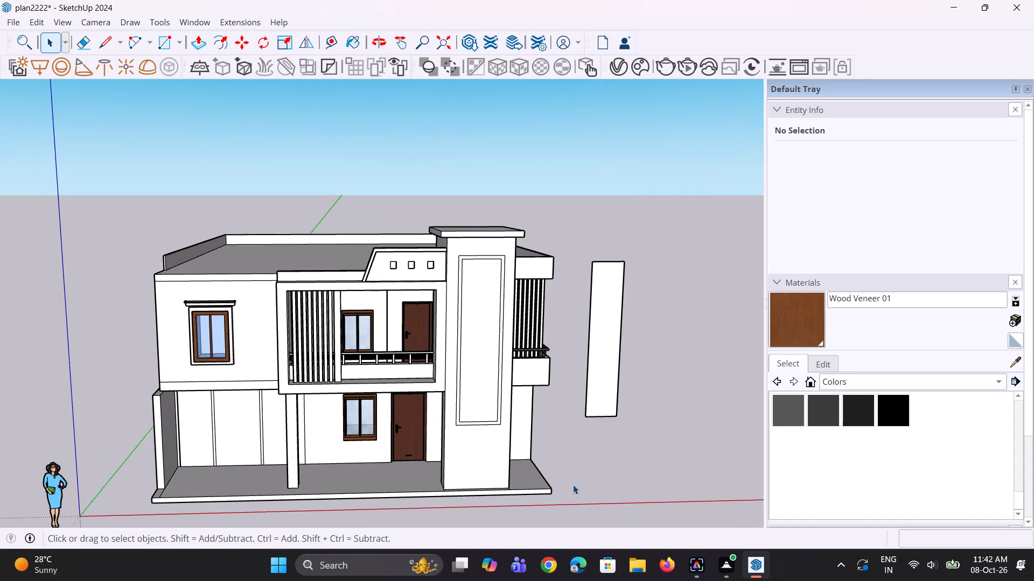
middle_drag(574, 485, 553, 448)
scroll(536, 492, down, 4)
middle_drag(570, 491, 557, 464)
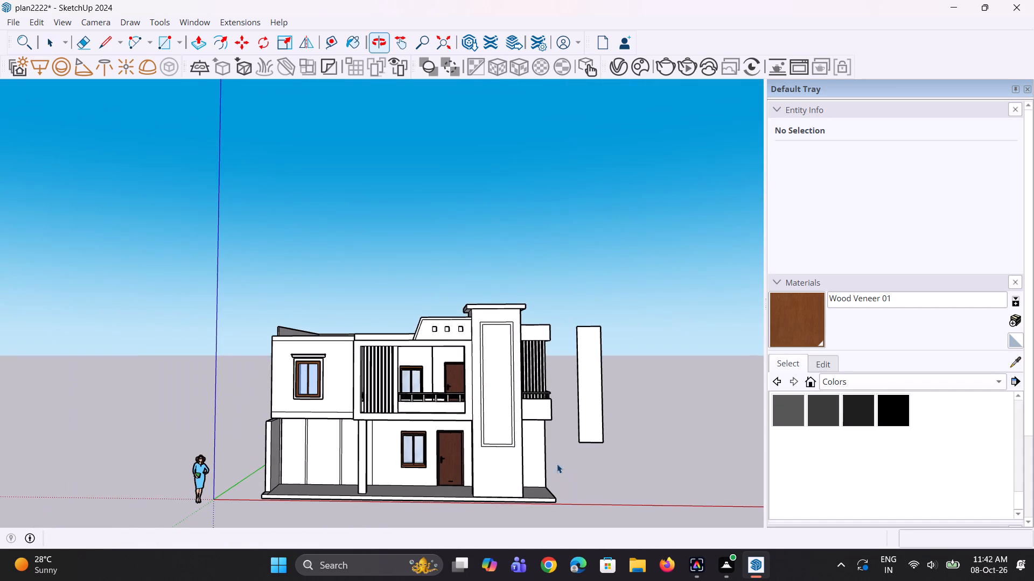
middle_drag(221, 488, 239, 512)
scroll(493, 504, up, 2)
scroll(581, 497, up, 1)
middle_drag(581, 497, 574, 477)
scroll(579, 470, down, 6)
middle_drag(558, 455, 569, 443)
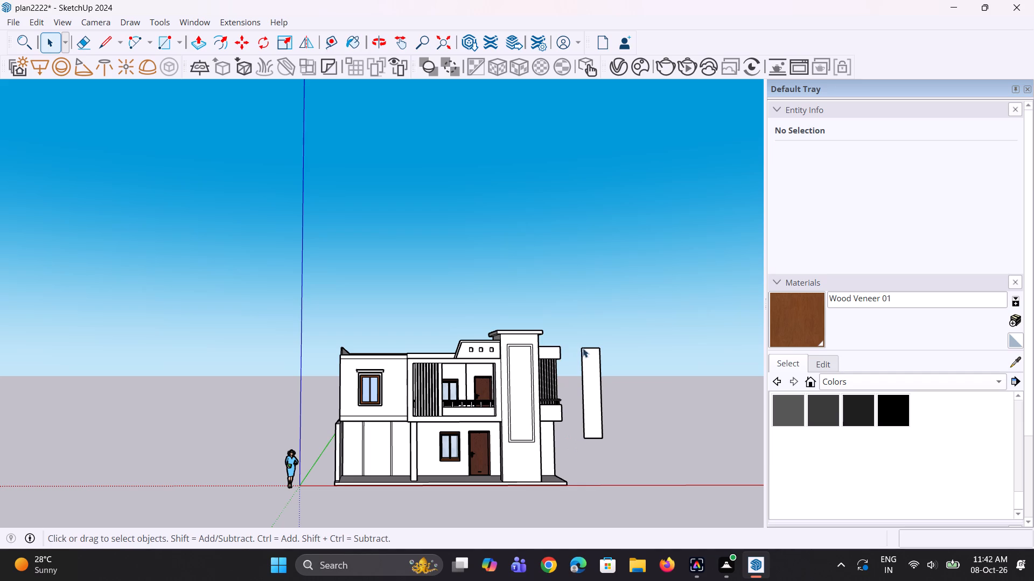
Inspect the detached panel face beside the house, and compare it with the bordered tower panel from low and raised viewpoints.
drag(574, 319, 633, 489)
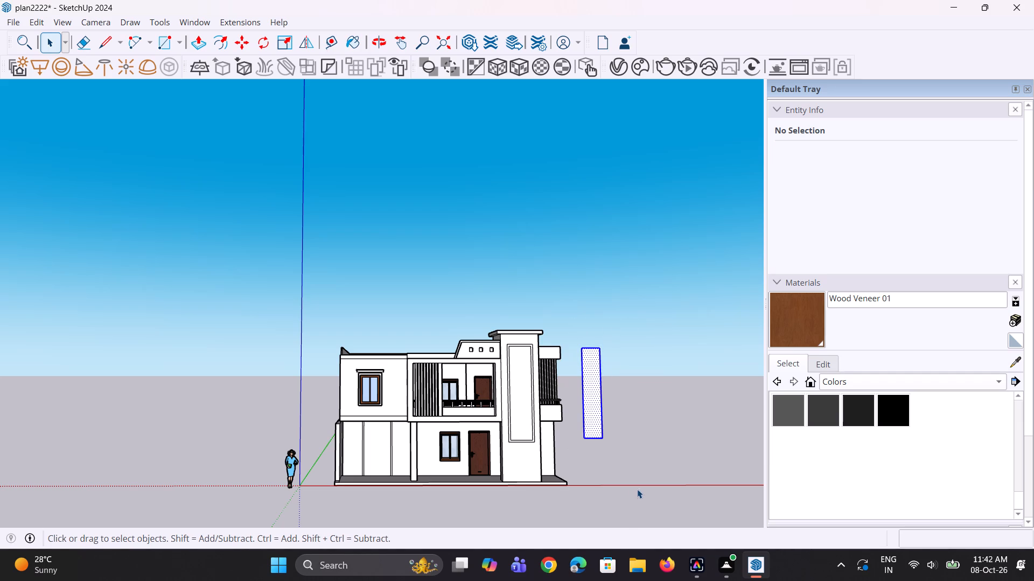
click(672, 460)
middle_drag(383, 435, 389, 481)
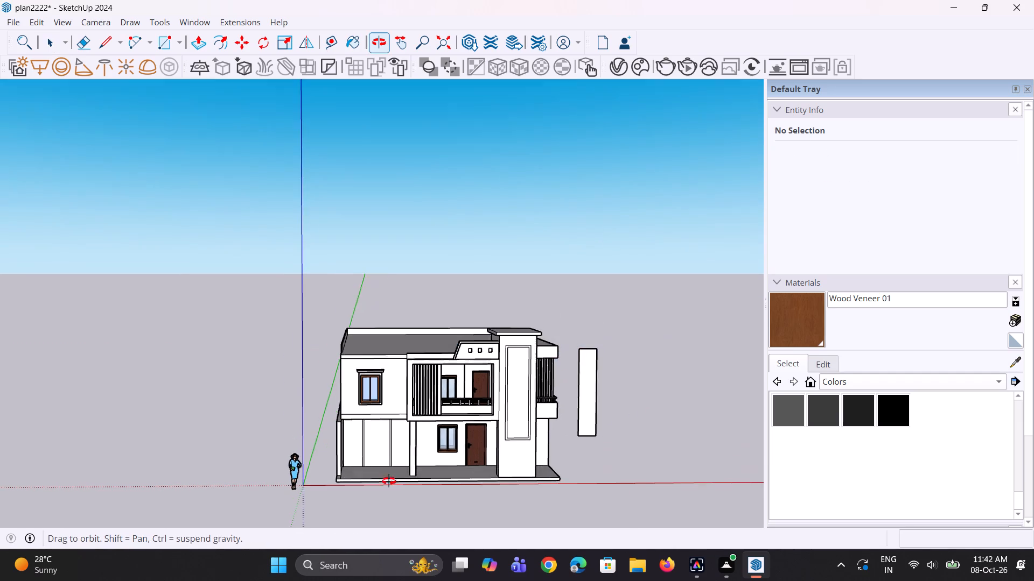
middle_drag(389, 481, 389, 481)
middle_drag(271, 386, 225, 359)
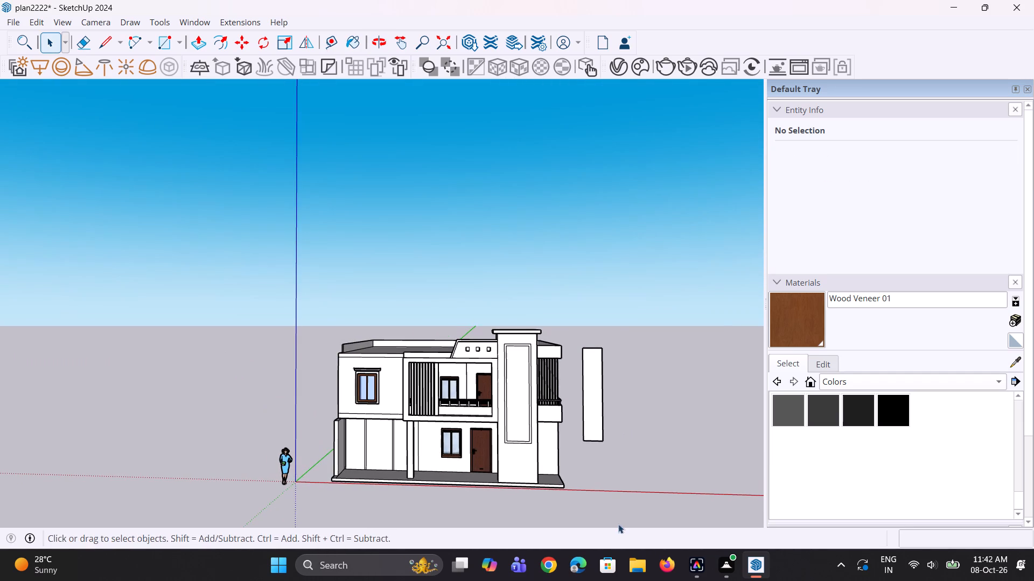
middle_drag(639, 505, 605, 465)
scroll(521, 485, down, 4)
middle_drag(554, 492, 557, 493)
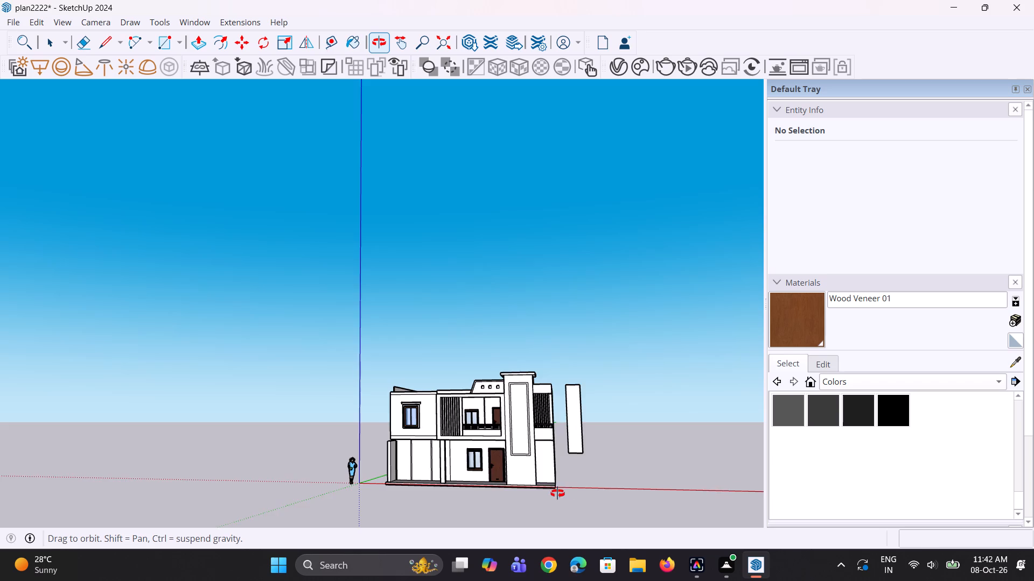
middle_drag(557, 493, 617, 481)
scroll(361, 437, up, 4)
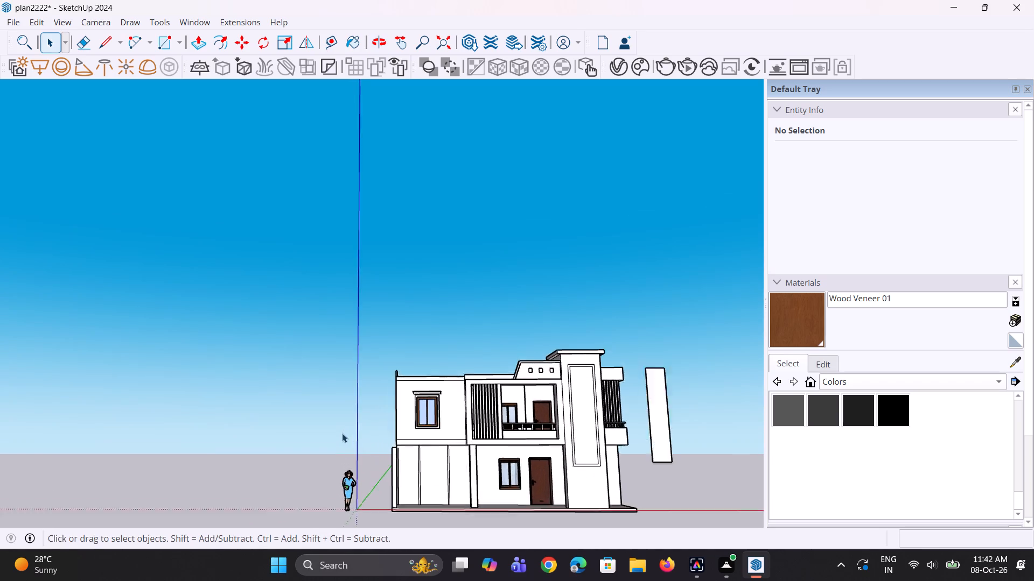
scroll(342, 433, up, 1)
middle_drag(329, 458, 324, 477)
scroll(320, 478, down, 2)
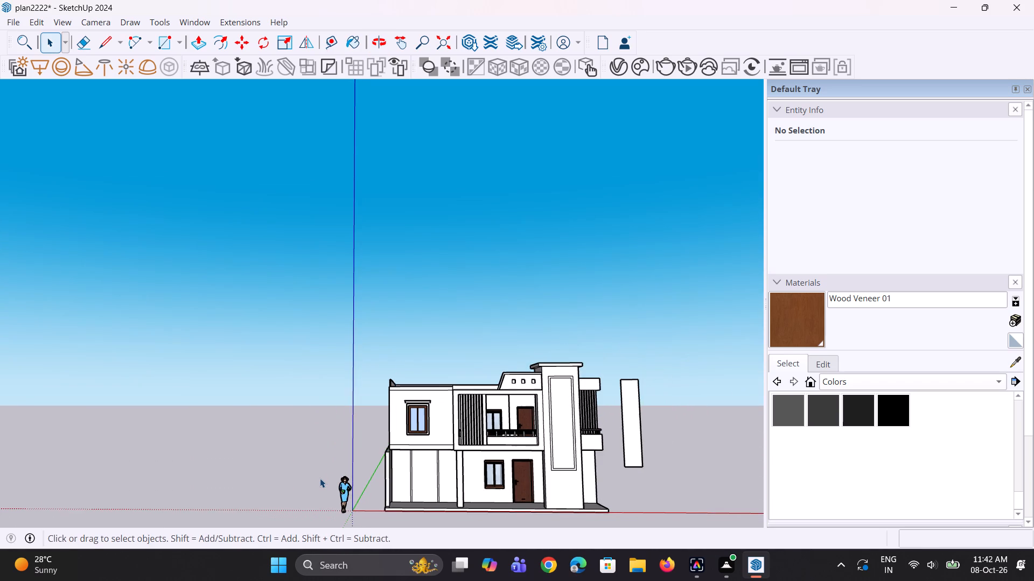
scroll(609, 463, up, 4)
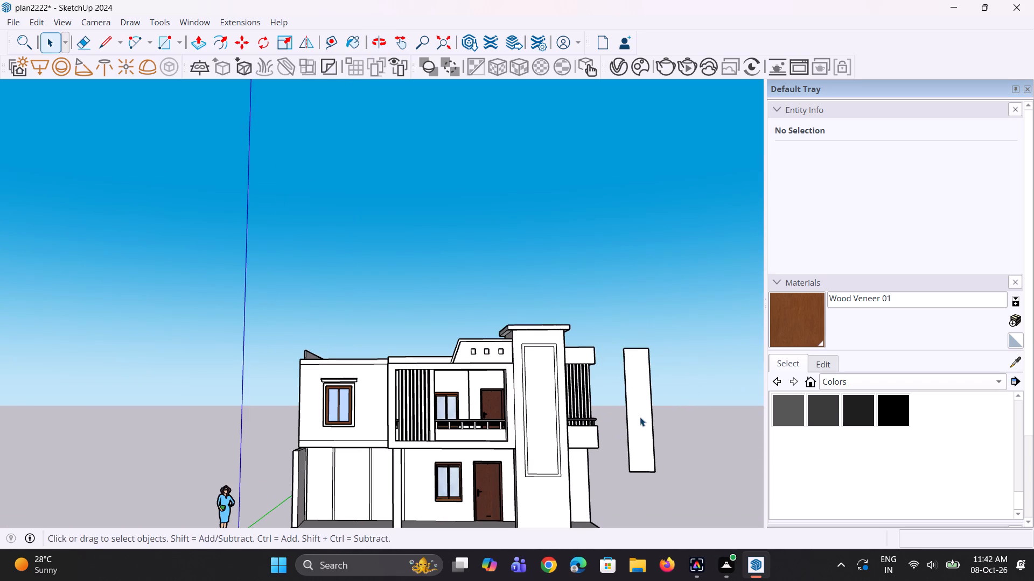
click(640, 417)
click(700, 433)
scroll(498, 437, down, 3)
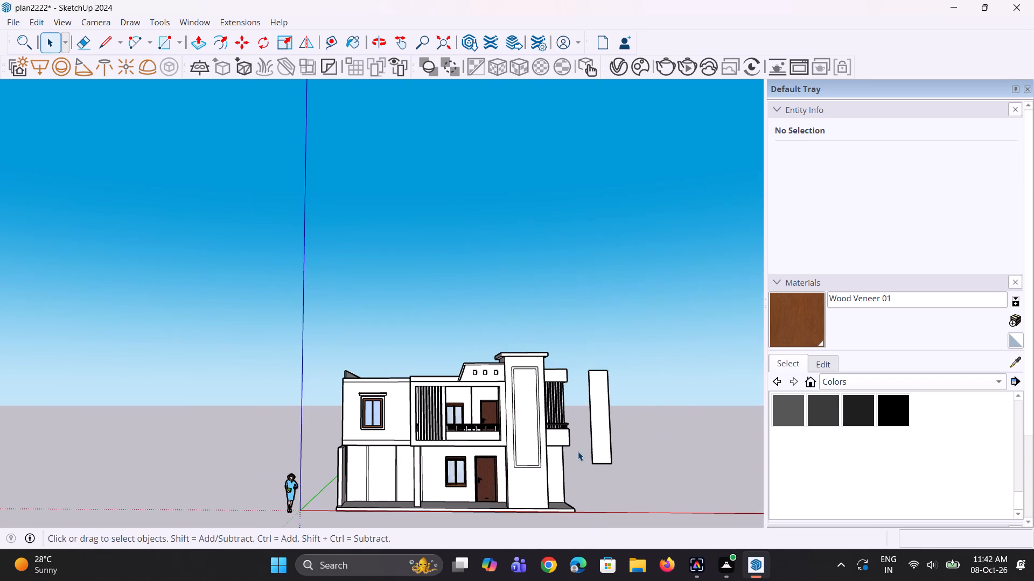
middle_drag(578, 454, 573, 508)
scroll(628, 471, up, 1)
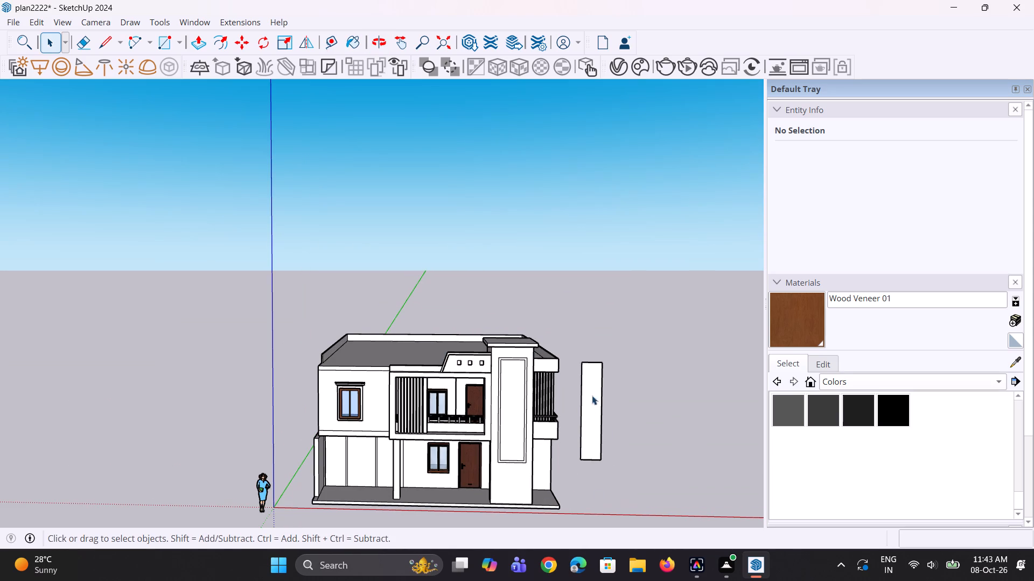
middle_drag(578, 383, 495, 410)
scroll(567, 365, up, 1)
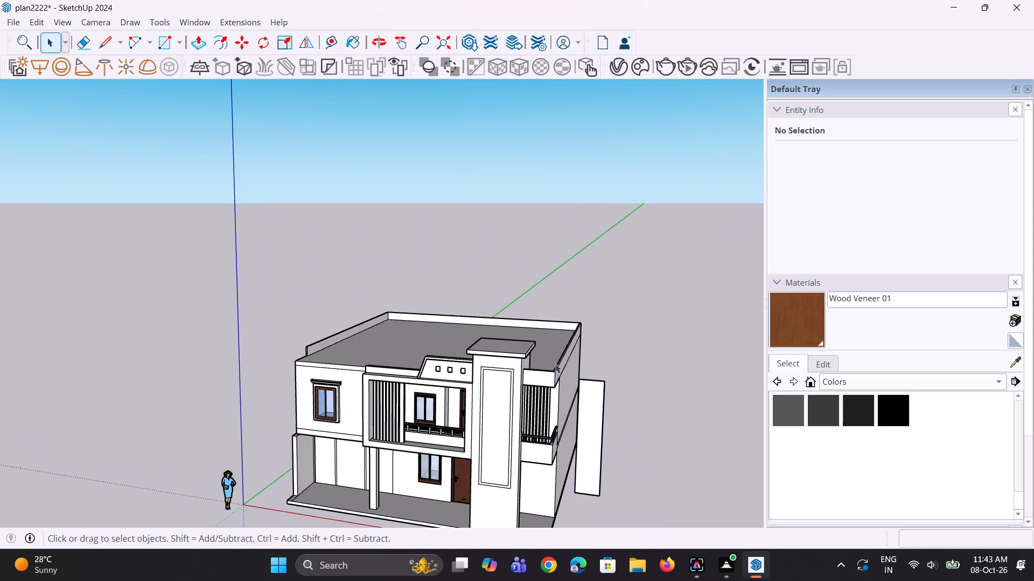
scroll(548, 364, up, 1)
middle_drag(543, 369, 558, 347)
scroll(550, 369, up, 1)
scroll(445, 401, down, 3)
middle_drag(453, 407, 476, 406)
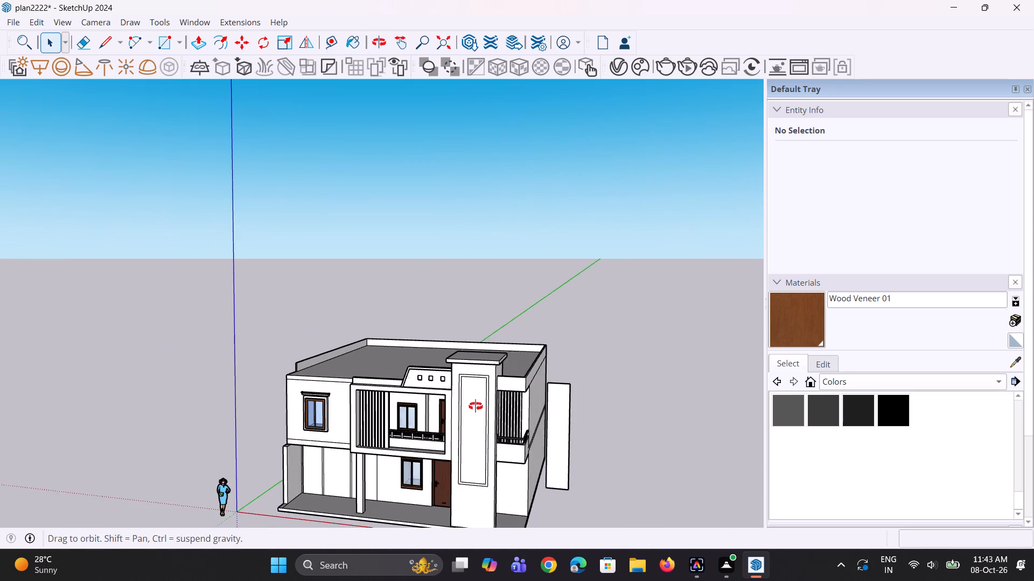
middle_drag(476, 406, 477, 404)
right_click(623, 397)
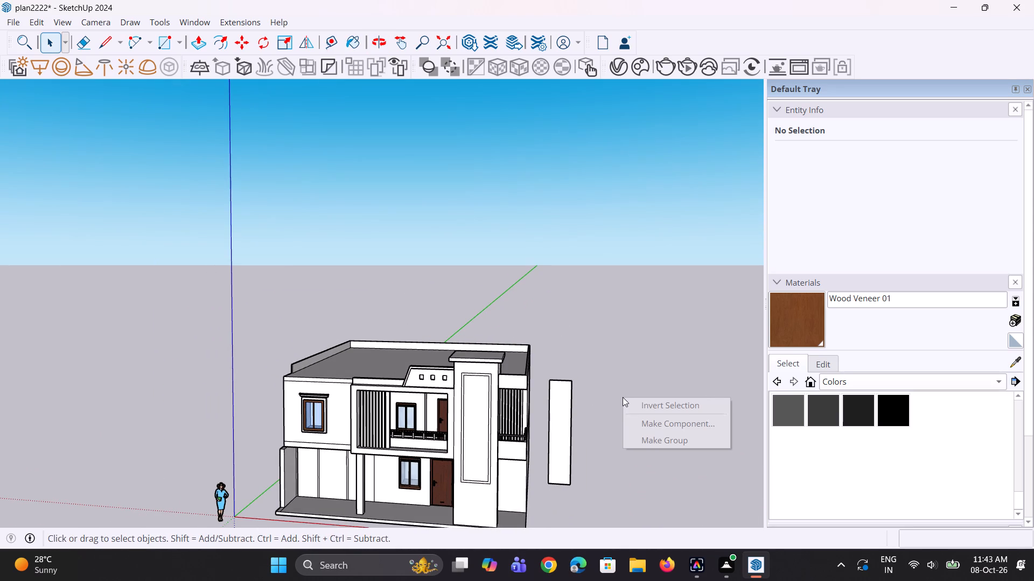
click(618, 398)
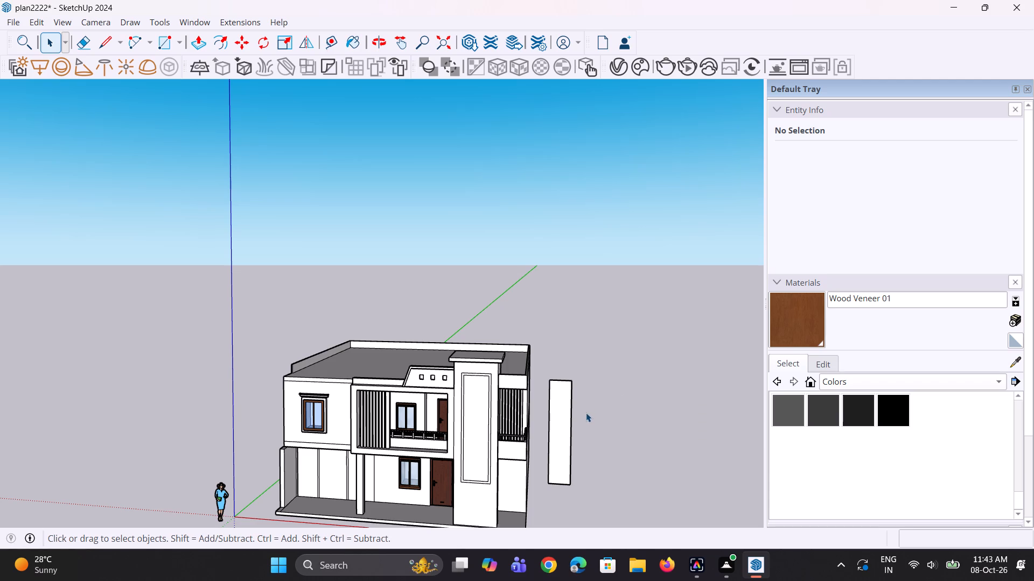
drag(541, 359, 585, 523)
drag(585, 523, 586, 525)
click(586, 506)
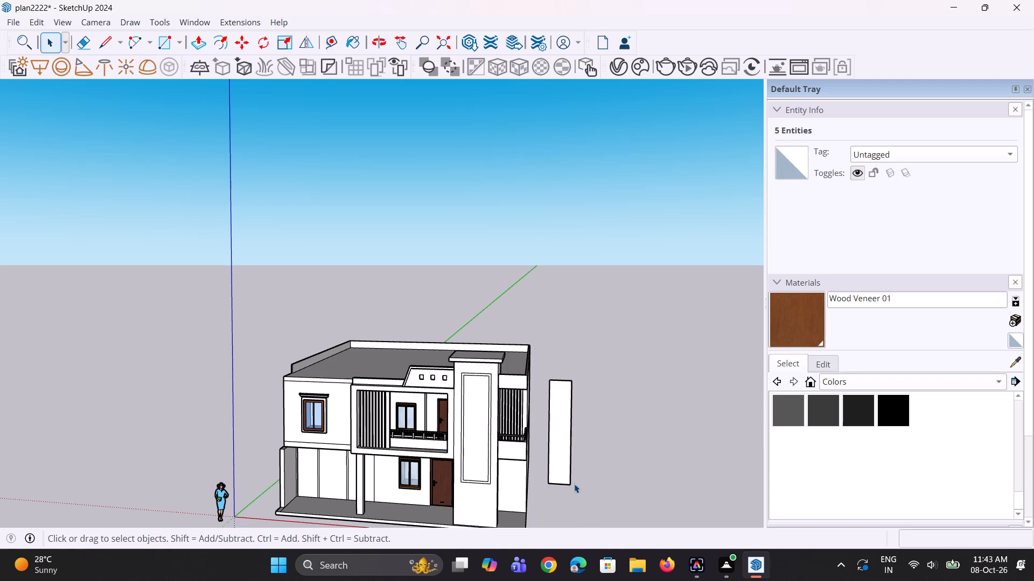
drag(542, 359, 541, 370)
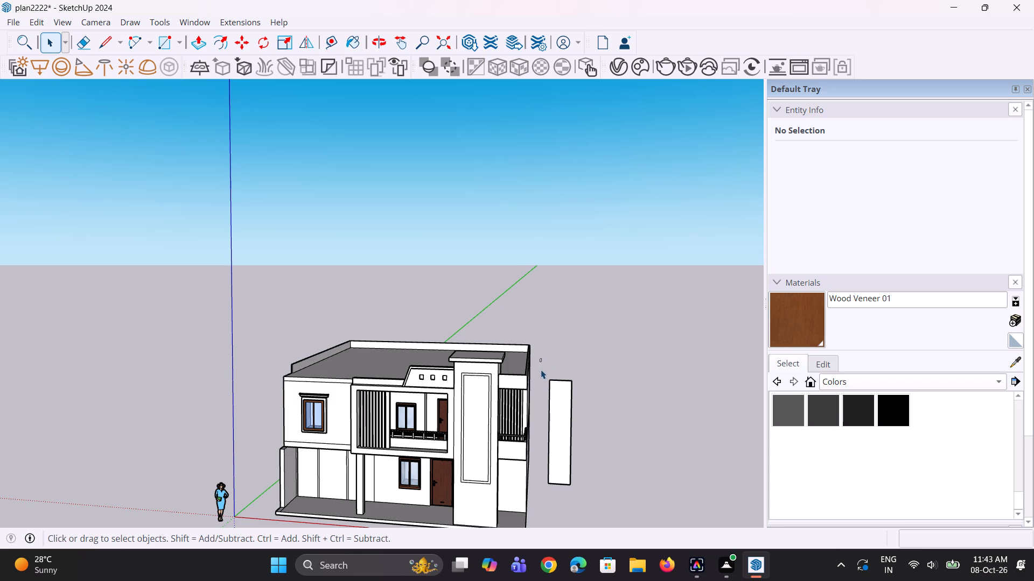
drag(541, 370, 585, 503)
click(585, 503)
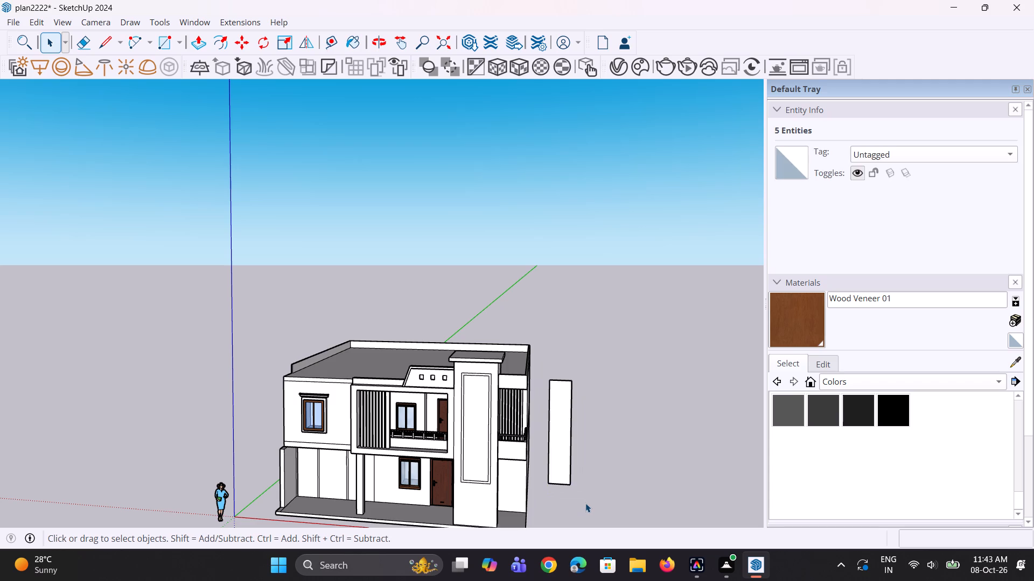
Review the whole house exterior, including the roof, tower and detached panel, from several angles and distances.
middle_drag(656, 458, 614, 426)
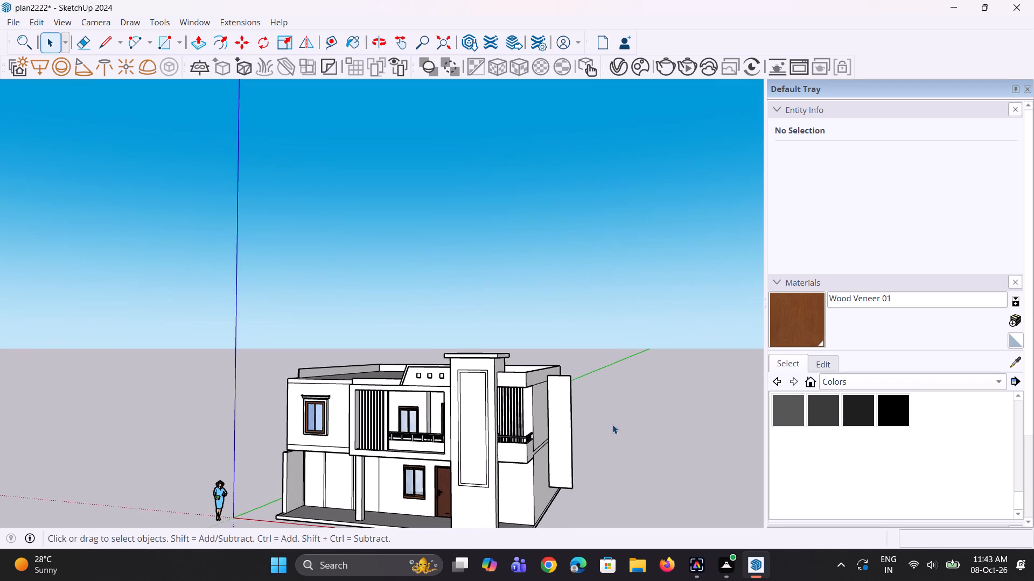
scroll(603, 427, down, 3)
middle_drag(626, 479, 694, 483)
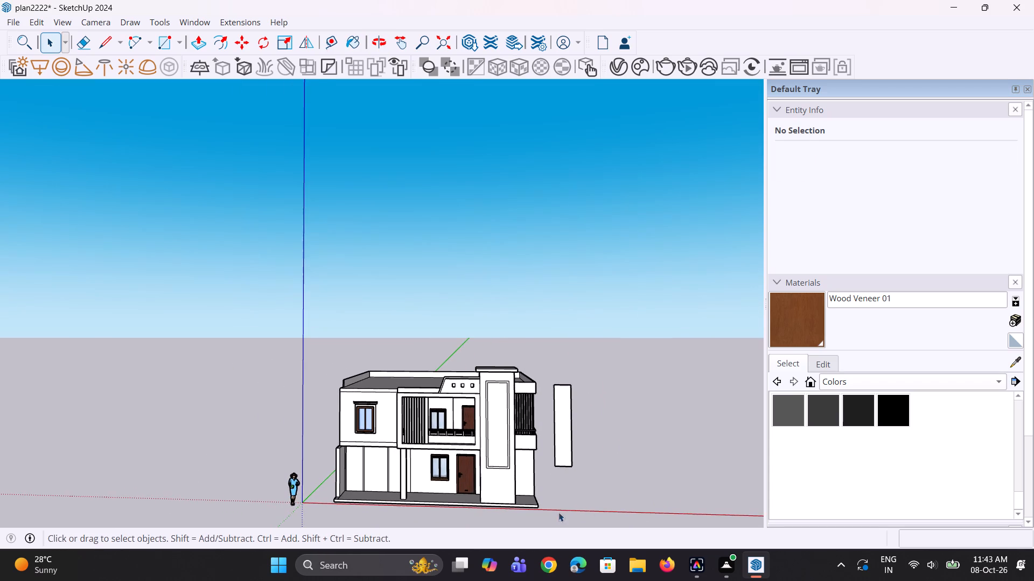
scroll(556, 512, up, 2)
middle_drag(508, 511, 507, 562)
scroll(508, 528, up, 1)
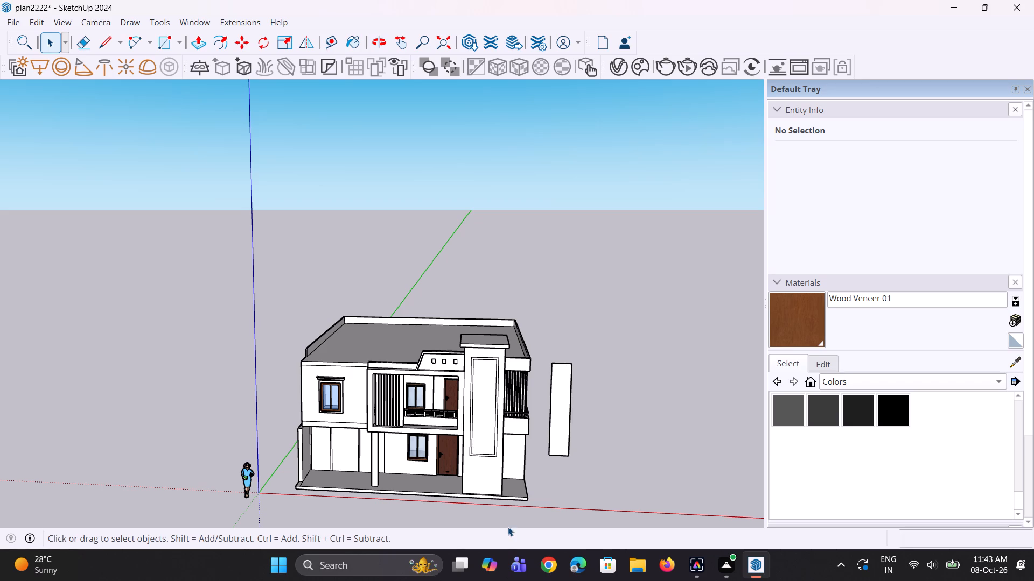
scroll(509, 521, down, 2)
middle_drag(466, 525, 463, 514)
scroll(531, 525, down, 4)
middle_drag(687, 507, 658, 477)
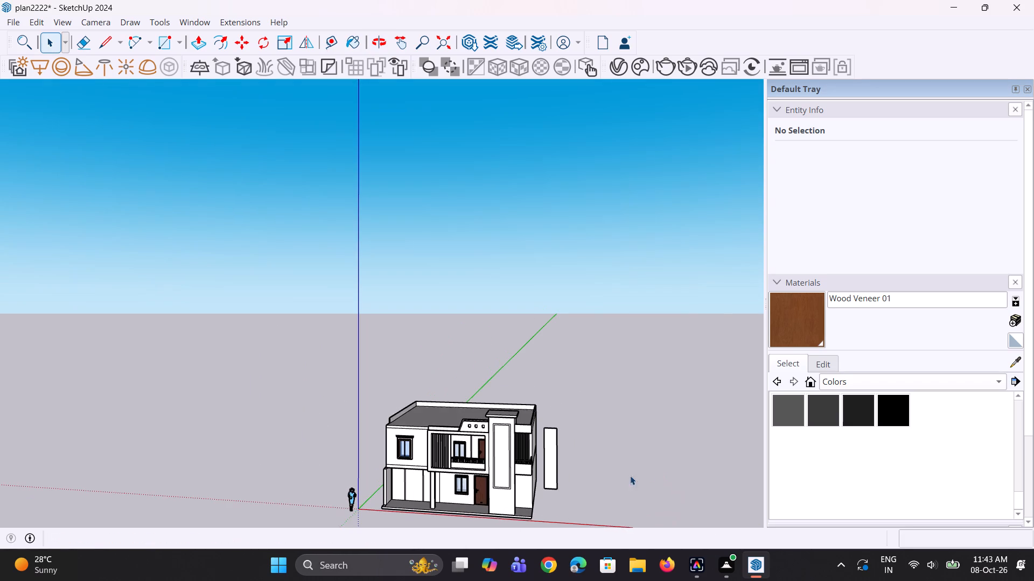
scroll(629, 476, down, 3)
middle_drag(321, 477, 428, 497)
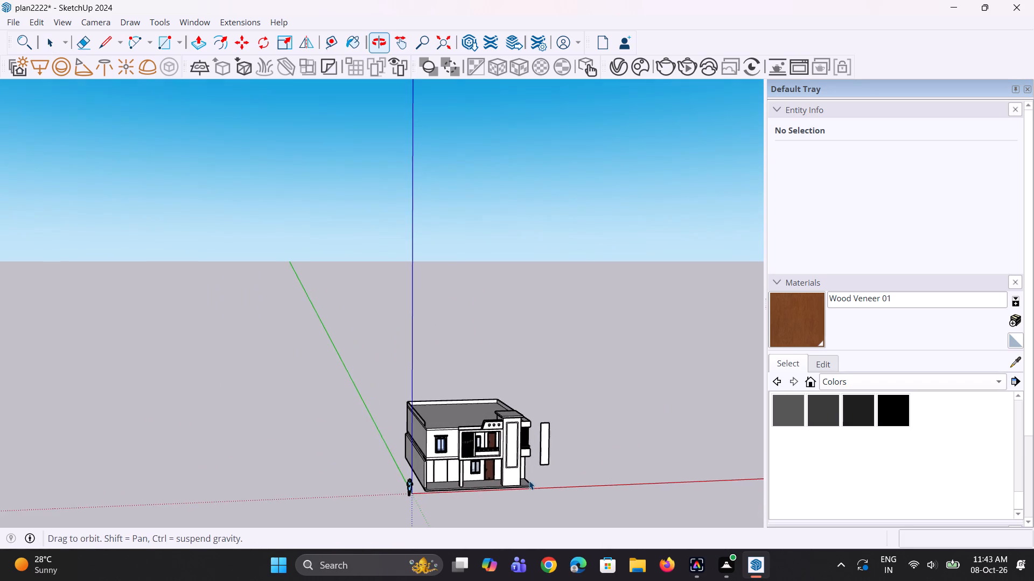
scroll(682, 431, up, 3)
middle_drag(684, 423, 639, 399)
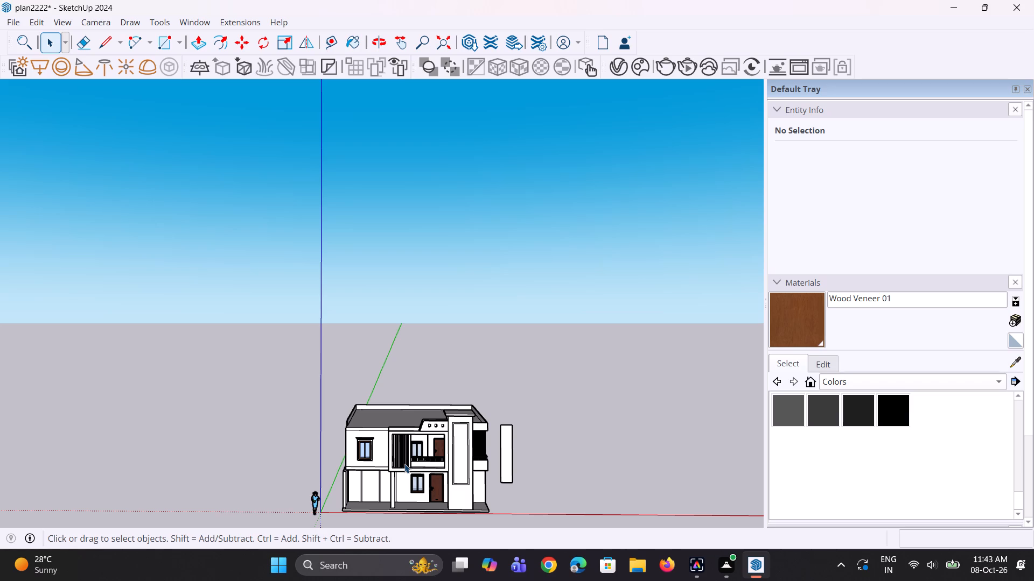
scroll(404, 464, down, 1)
scroll(492, 511, up, 3)
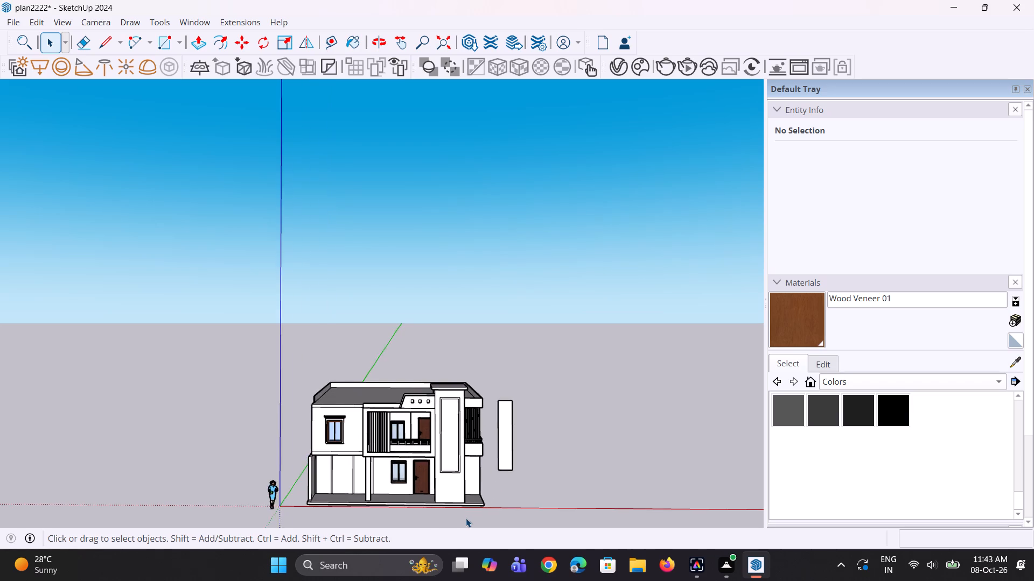
scroll(465, 518, up, 6)
middle_drag(446, 512, 474, 506)
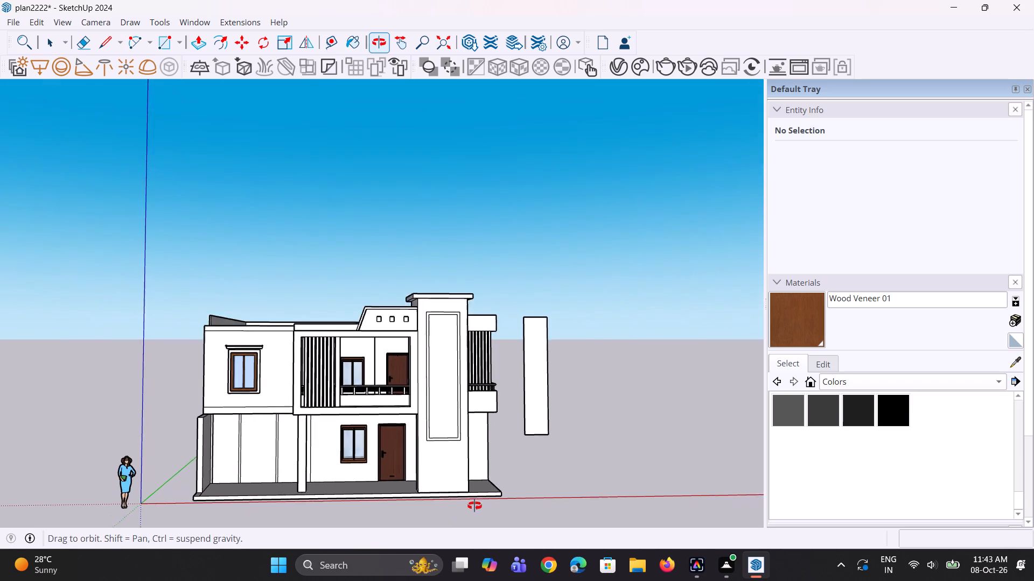
middle_drag(474, 506, 463, 497)
scroll(346, 459, down, 4)
middle_drag(295, 485, 319, 521)
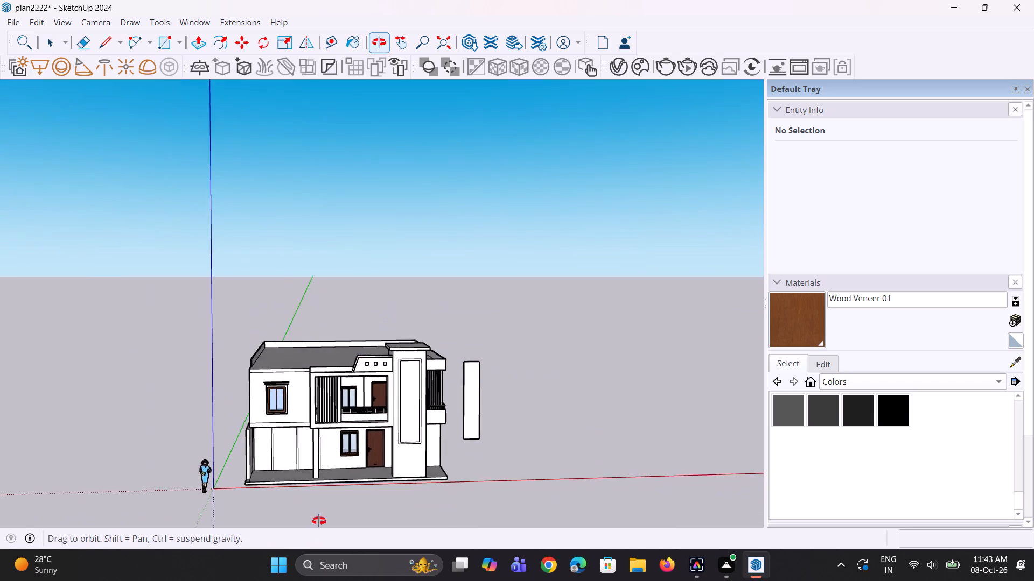
middle_drag(319, 521, 359, 517)
scroll(295, 477, up, 1)
scroll(290, 476, down, 3)
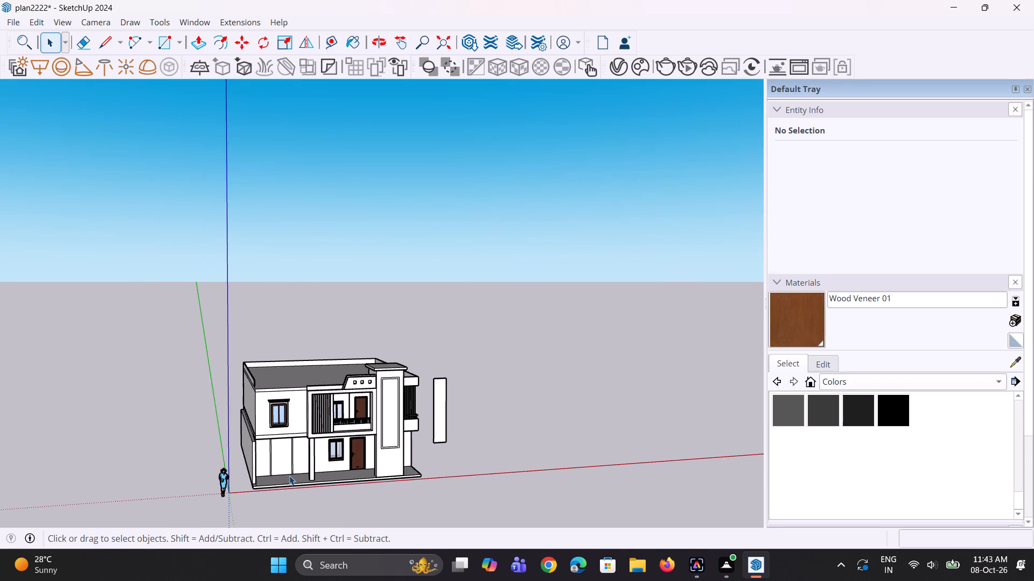
middle_drag(290, 476, 282, 466)
scroll(379, 396, up, 5)
middle_drag(391, 392, 385, 393)
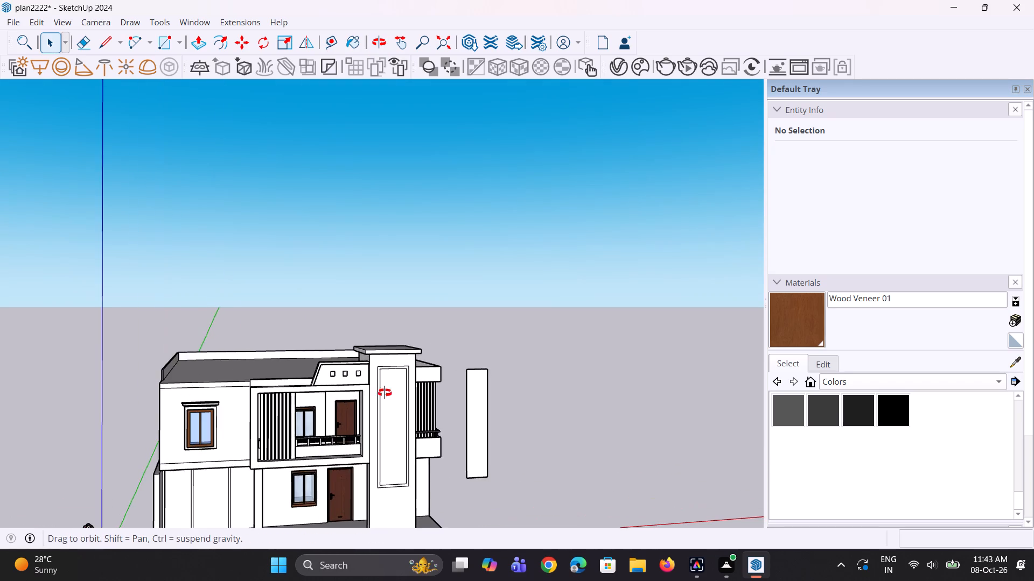
middle_drag(385, 393, 356, 412)
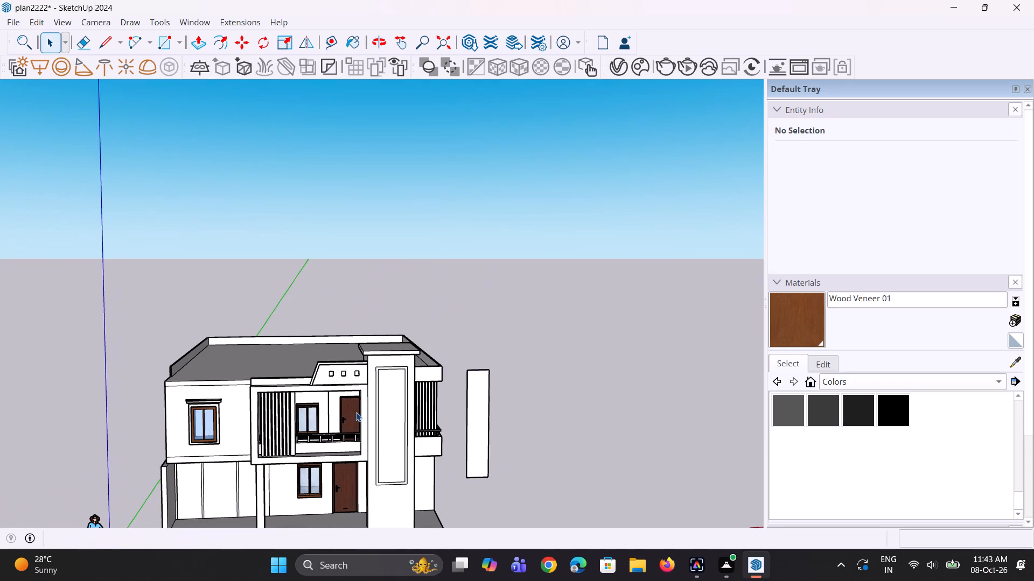
Examine the house's upper storey, roof edge and front-facing tower panel from nearby and from a distance.
scroll(174, 385, up, 4)
middle_drag(172, 379, 182, 379)
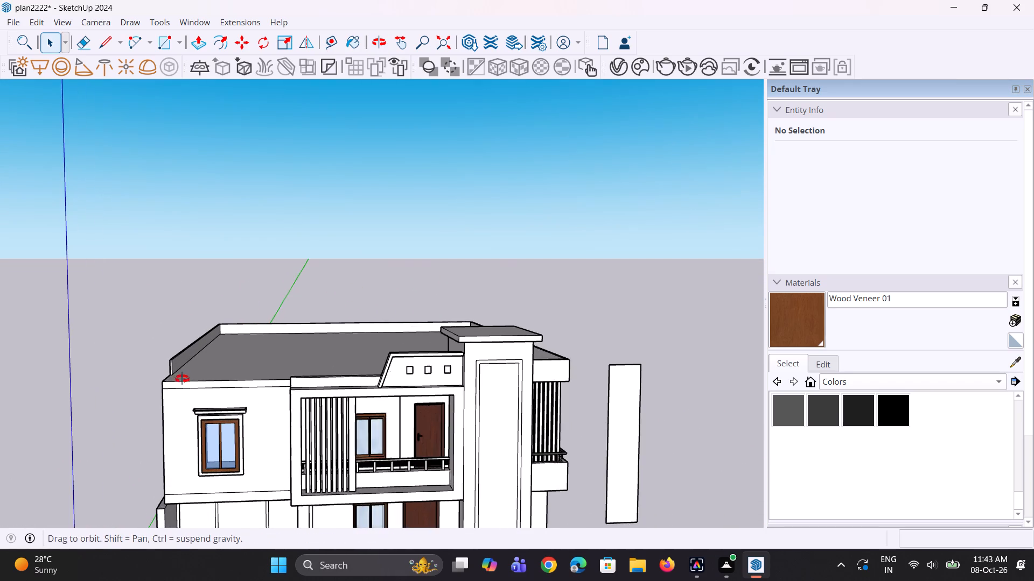
middle_drag(182, 379, 203, 389)
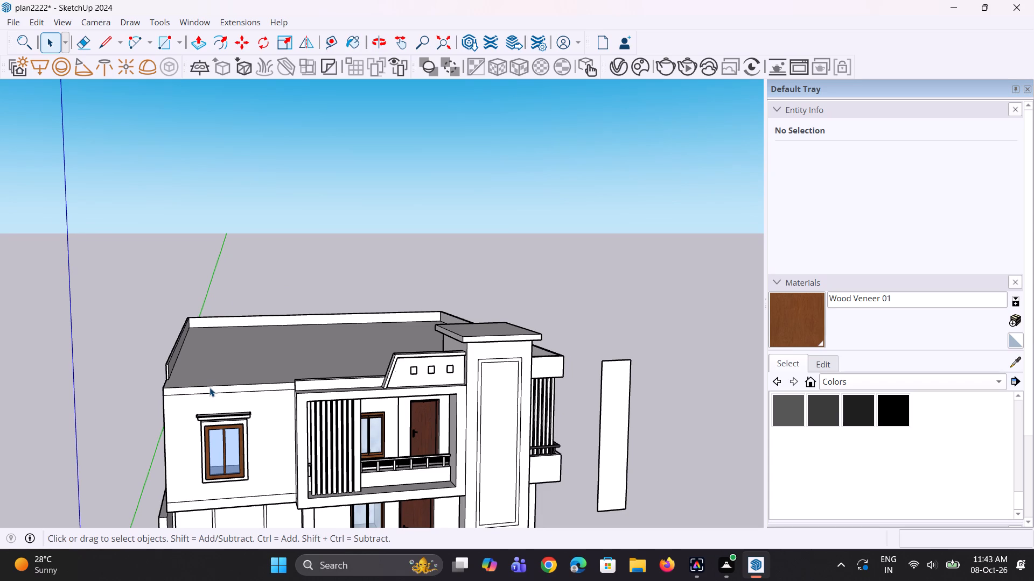
middle_drag(221, 410, 212, 414)
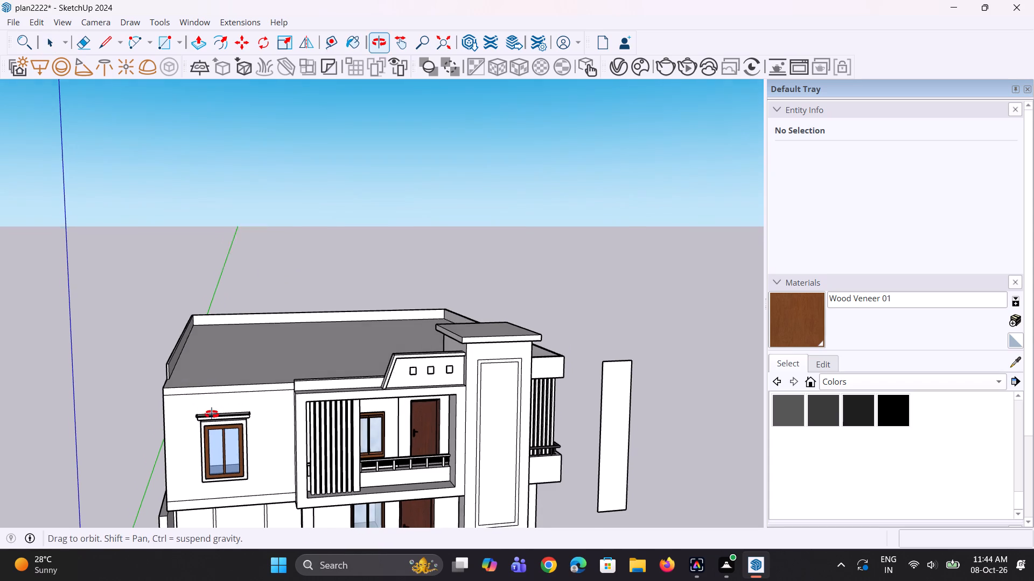
middle_drag(212, 414, 194, 409)
scroll(194, 409, down, 4)
middle_drag(642, 426, 607, 401)
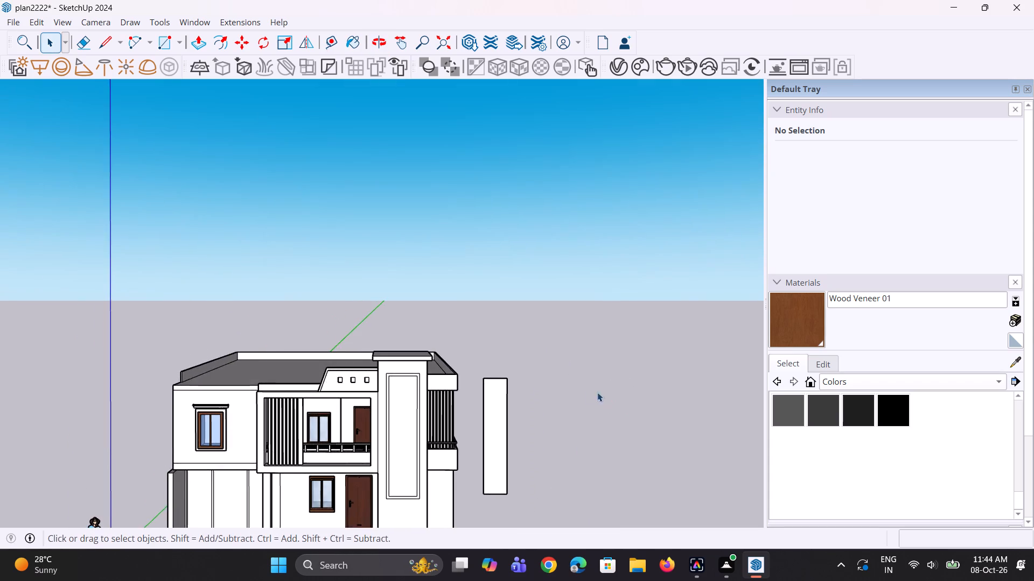
scroll(512, 382, down, 5)
middle_drag(488, 460, 509, 466)
scroll(480, 491, up, 3)
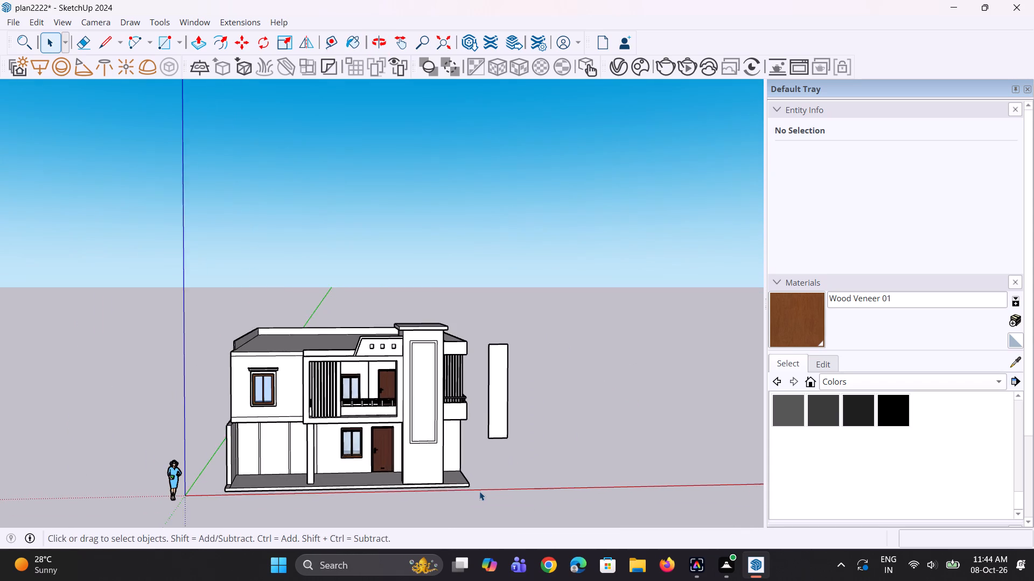
middle_drag(479, 491, 487, 497)
scroll(495, 465, up, 1)
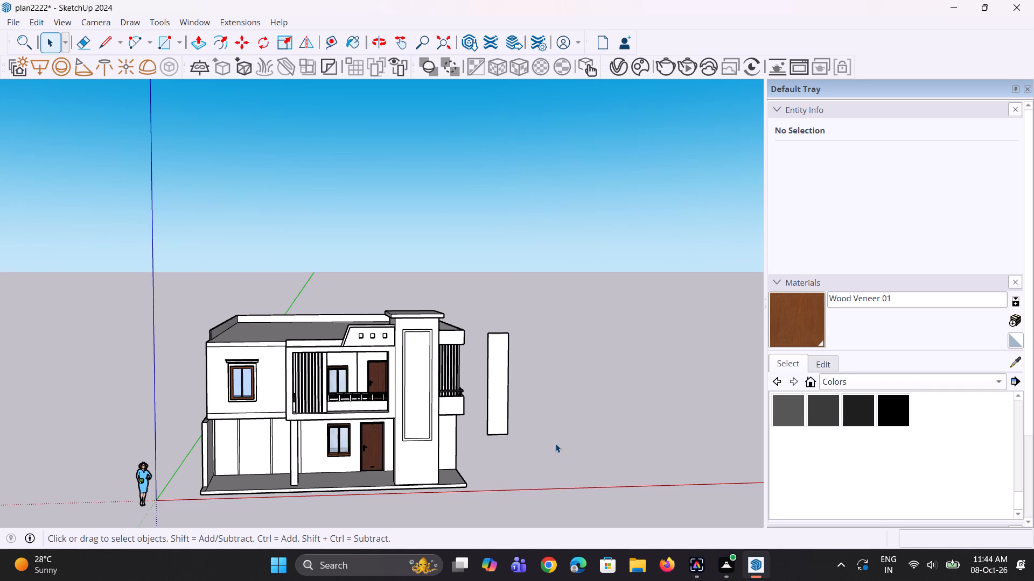
Review the whole house front together with the detached panel face from low, raised and oblique viewpoints.
scroll(470, 437, down, 4)
middle_drag(557, 441, 523, 414)
scroll(379, 460, down, 4)
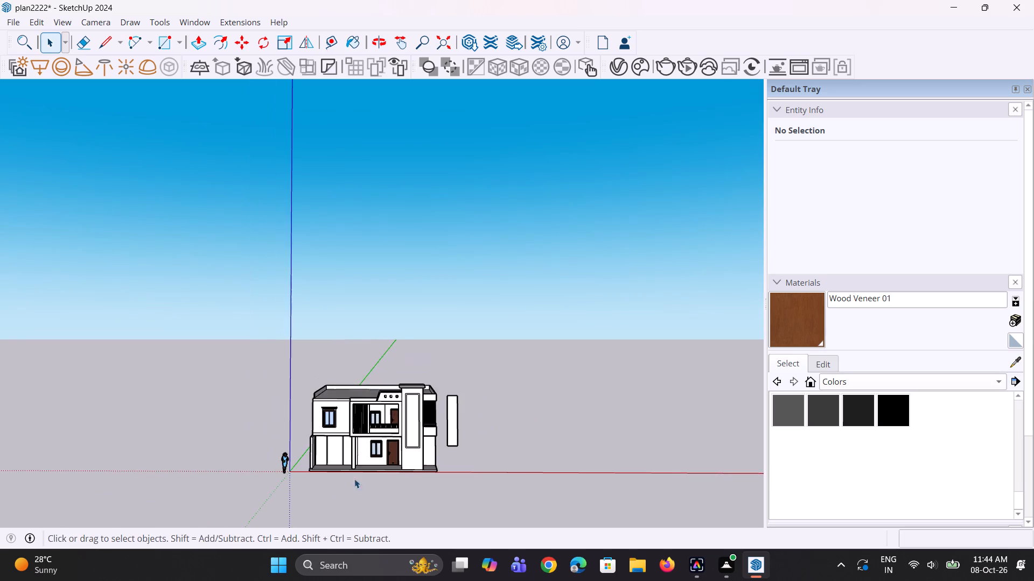
middle_drag(324, 504, 388, 532)
scroll(321, 439, up, 2)
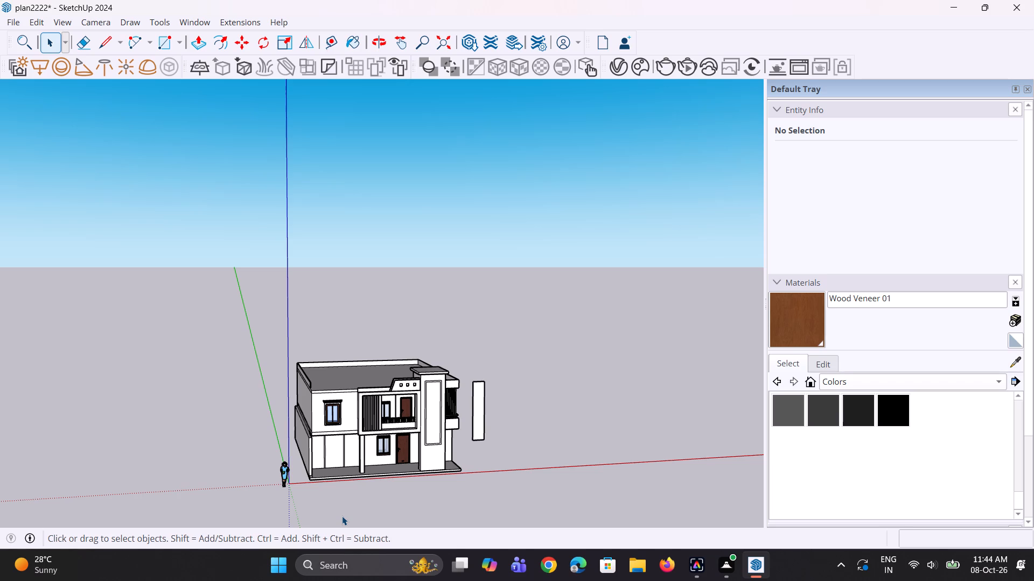
scroll(337, 512, down, 3)
middle_drag(566, 411, 473, 369)
scroll(416, 434, up, 6)
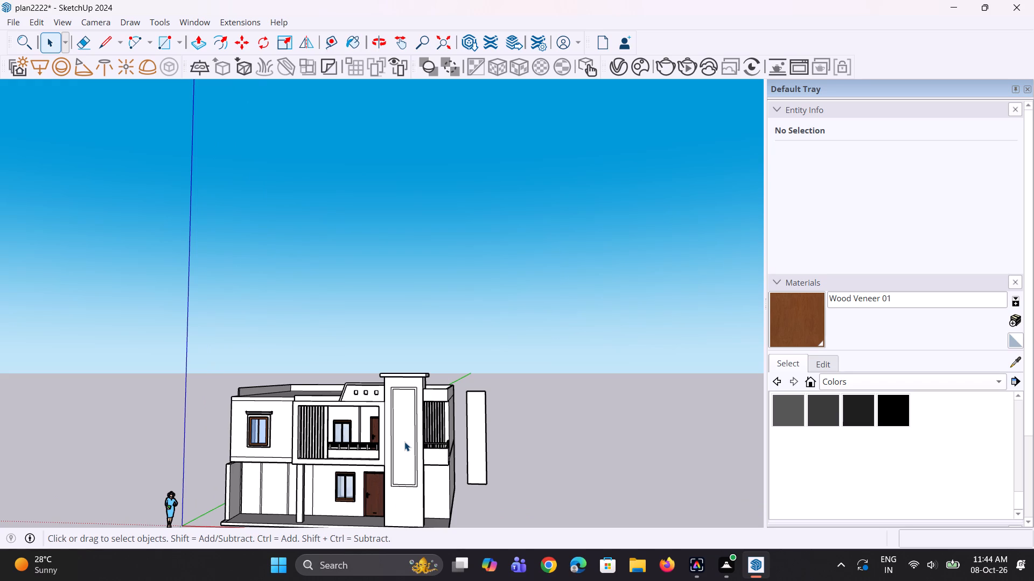
scroll(406, 395, down, 4)
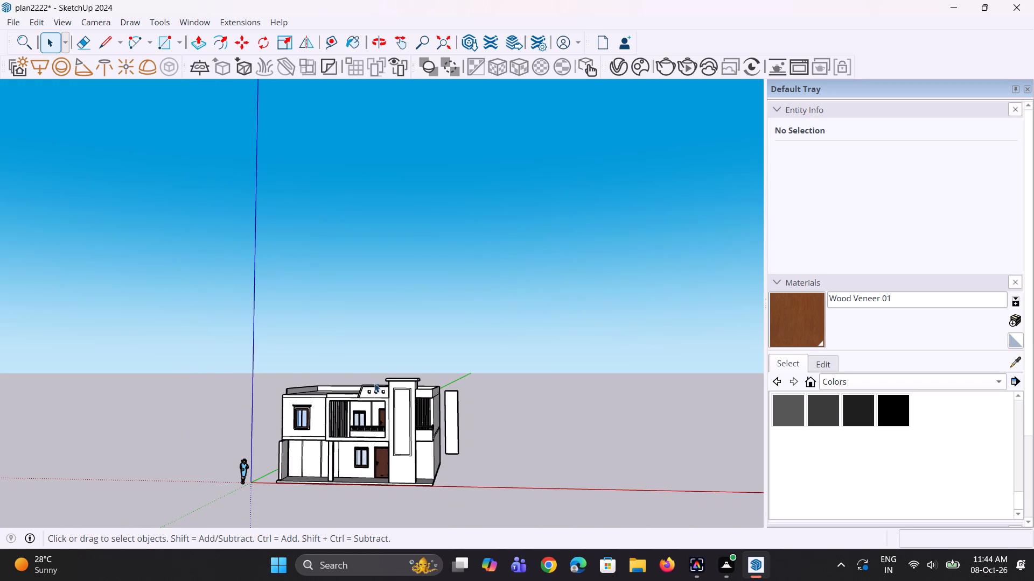
middle_drag(222, 469, 333, 472)
scroll(360, 448, up, 2)
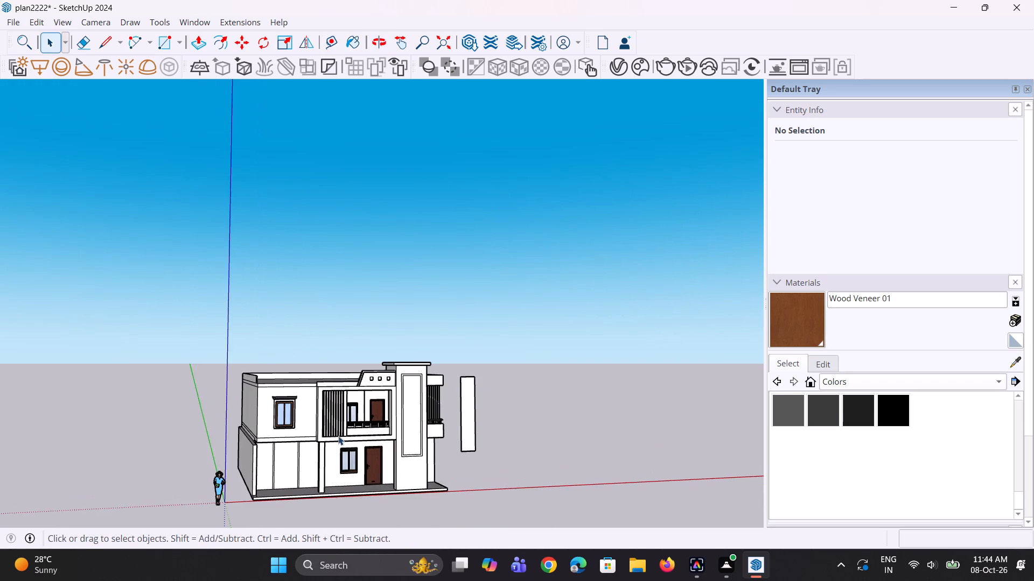
scroll(335, 435, up, 3)
scroll(285, 407, down, 6)
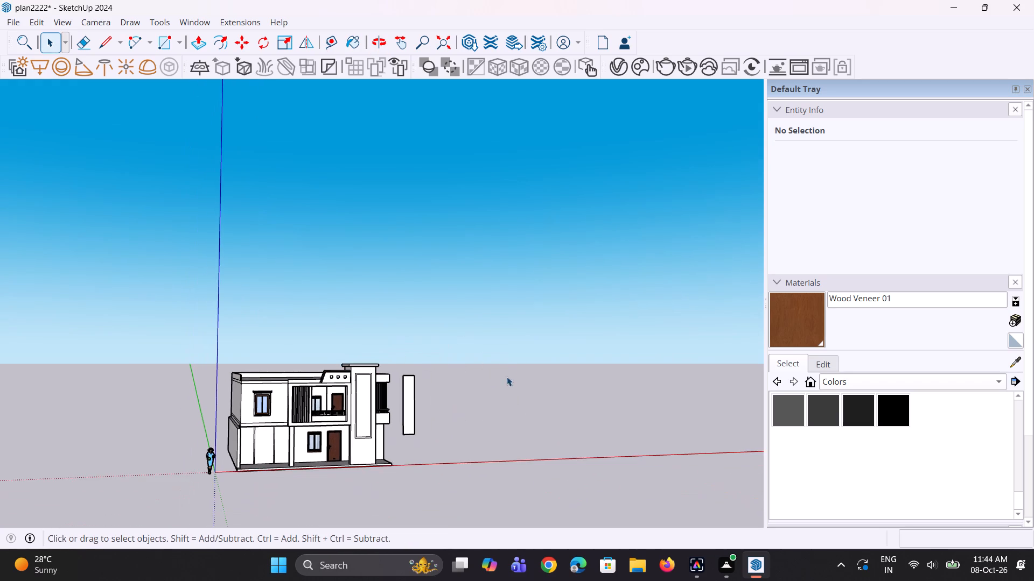
middle_drag(507, 376, 482, 345)
scroll(306, 375, down, 4)
middle_drag(271, 428, 308, 479)
scroll(252, 415, up, 2)
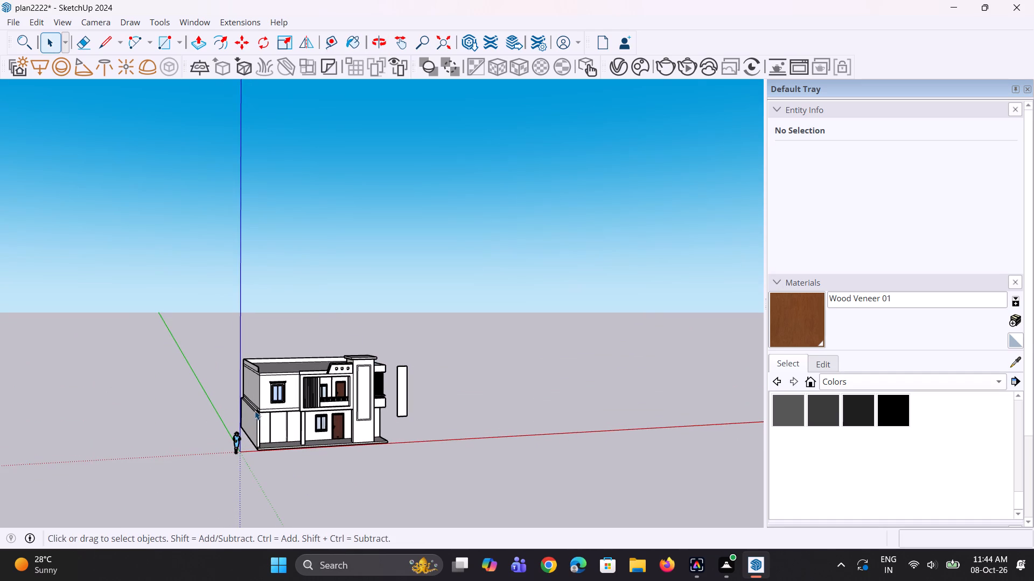
scroll(248, 410, down, 2)
middle_drag(466, 346, 422, 331)
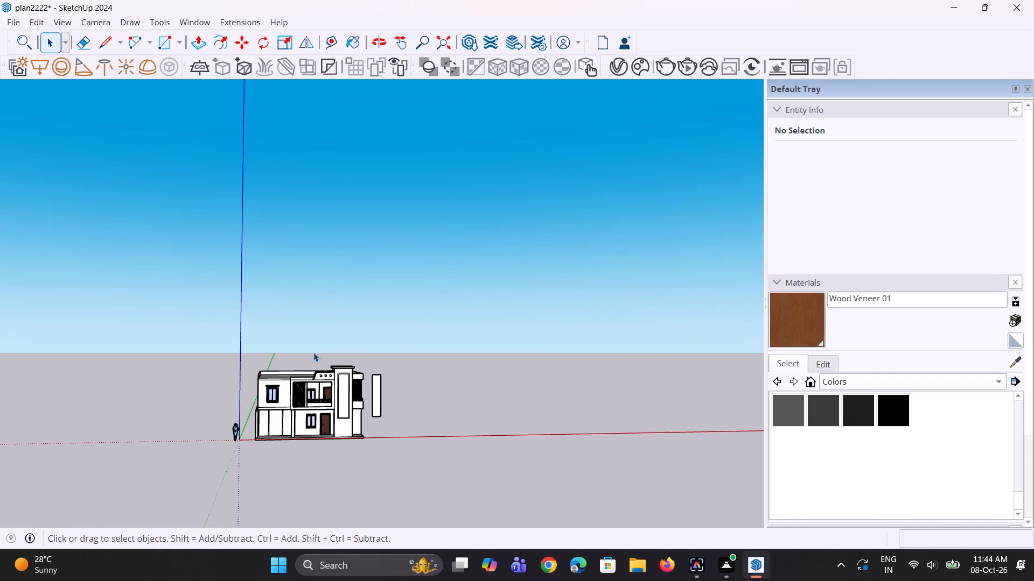
middle_drag(195, 434, 222, 452)
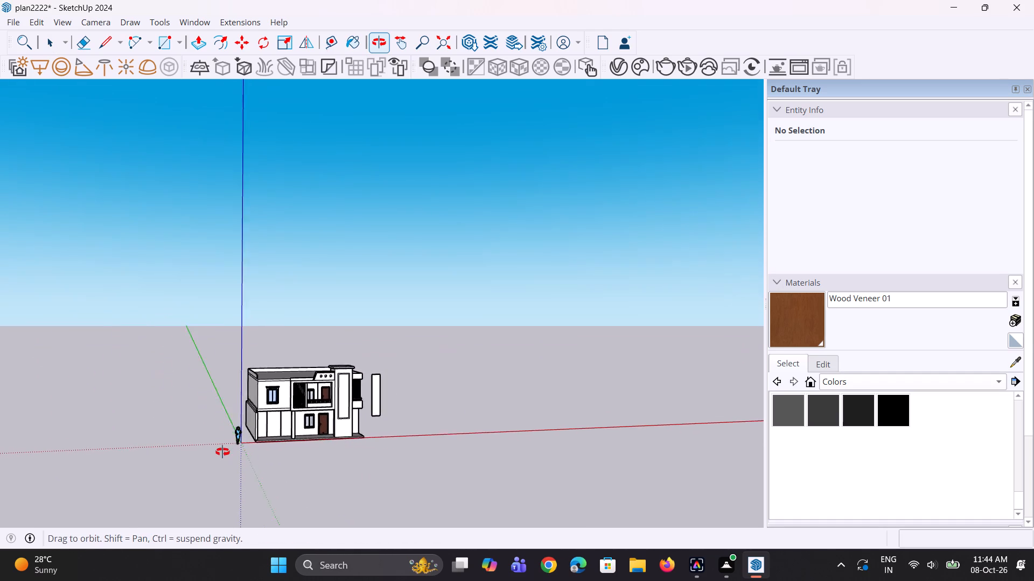
middle_drag(222, 452, 218, 455)
Erase the stray long horizontal edge and its short vertical end on the house's side wall, just above the lower boundary wall.
scroll(301, 395, up, 4)
scroll(244, 374, up, 2)
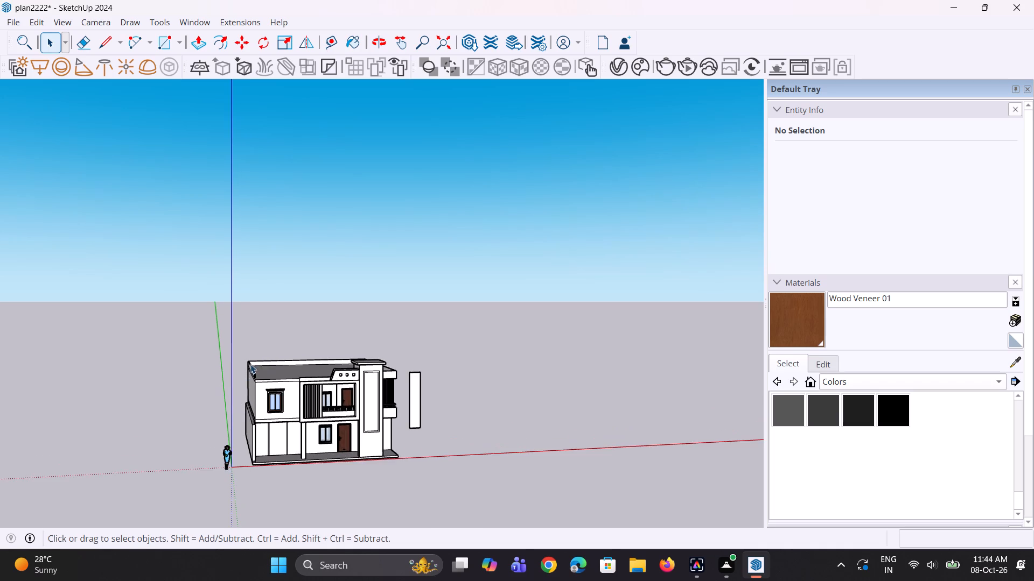
scroll(238, 415, up, 1)
middle_drag(240, 415, 295, 441)
scroll(242, 438, up, 5)
middle_drag(255, 423, 295, 396)
scroll(295, 396, up, 8)
middle_drag(271, 426, 213, 419)
scroll(225, 413, up, 4)
middle_drag(251, 401, 315, 387)
scroll(235, 408, up, 2)
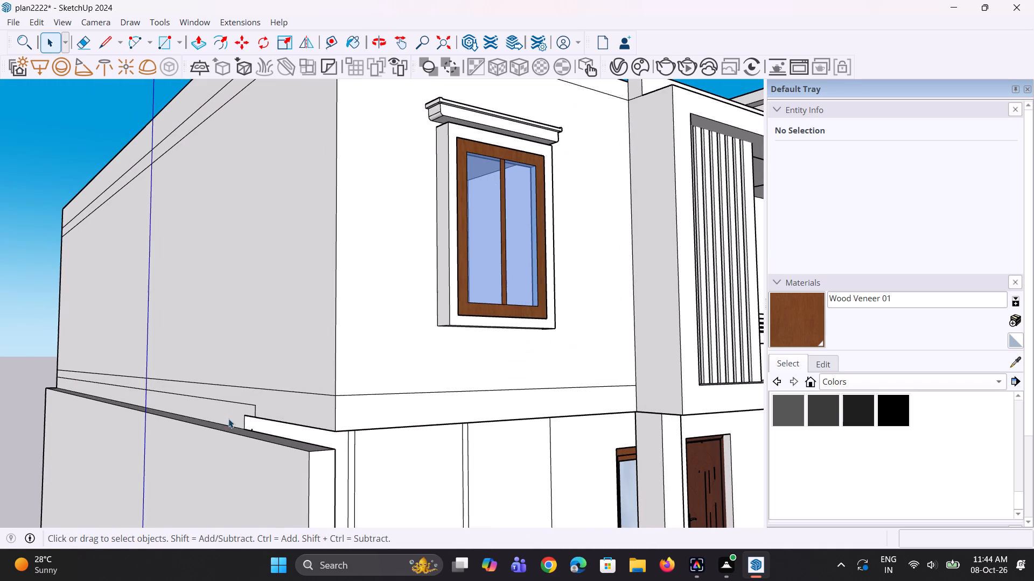
key(e)
click(229, 401)
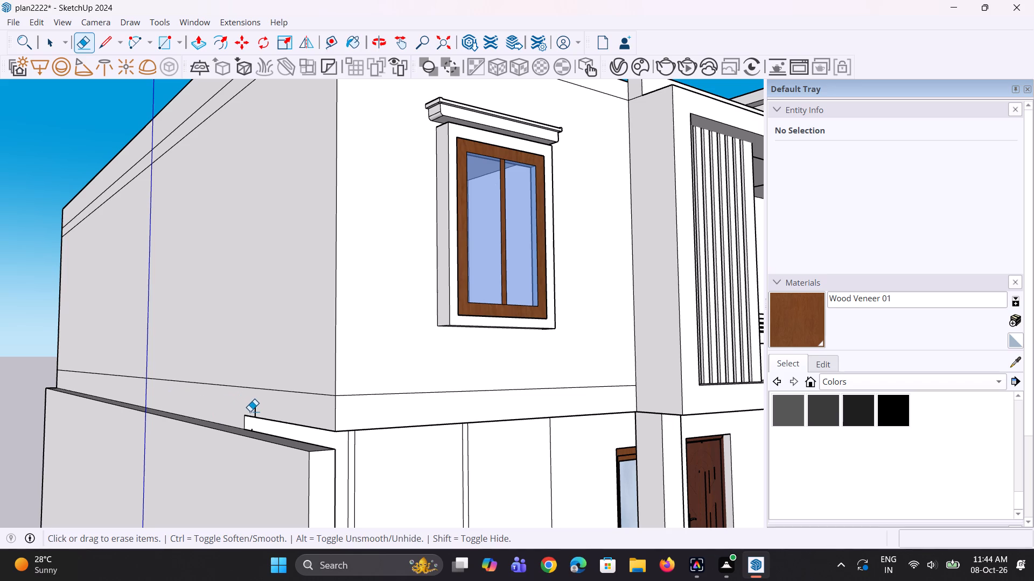
click(257, 411)
Inspect the cleaned side wall, the rear wall and the roof parapet by circling around the house.
scroll(243, 417, down, 3)
middle_drag(207, 454, 264, 484)
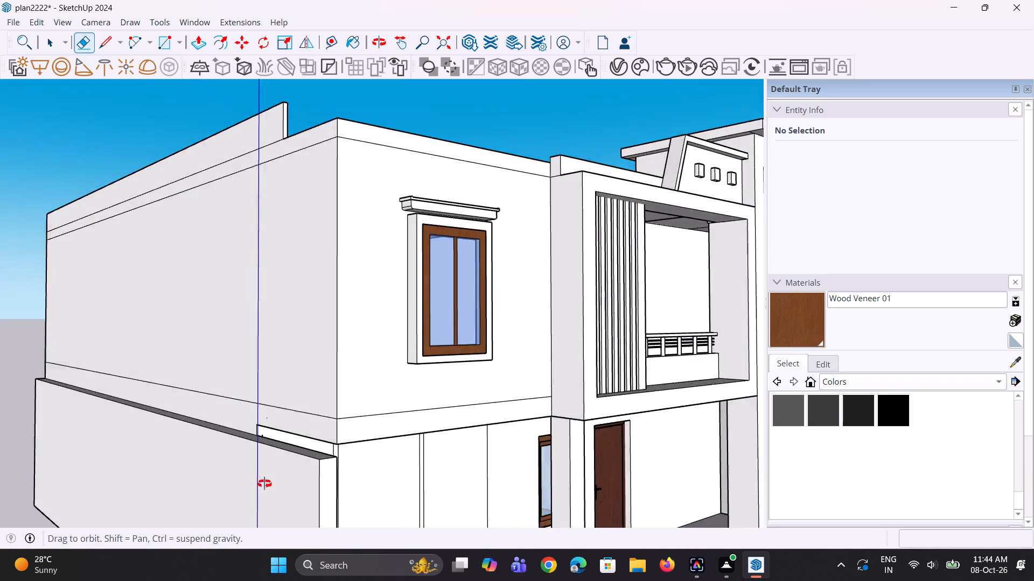
middle_drag(264, 484, 253, 485)
scroll(334, 409, down, 9)
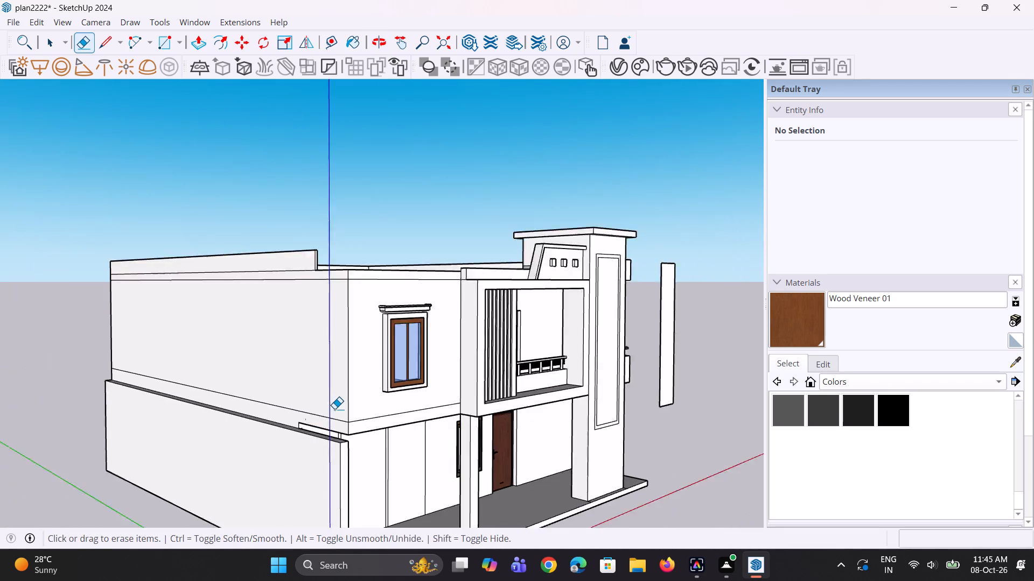
middle_drag(148, 437, 413, 444)
middle_drag(153, 438, 559, 464)
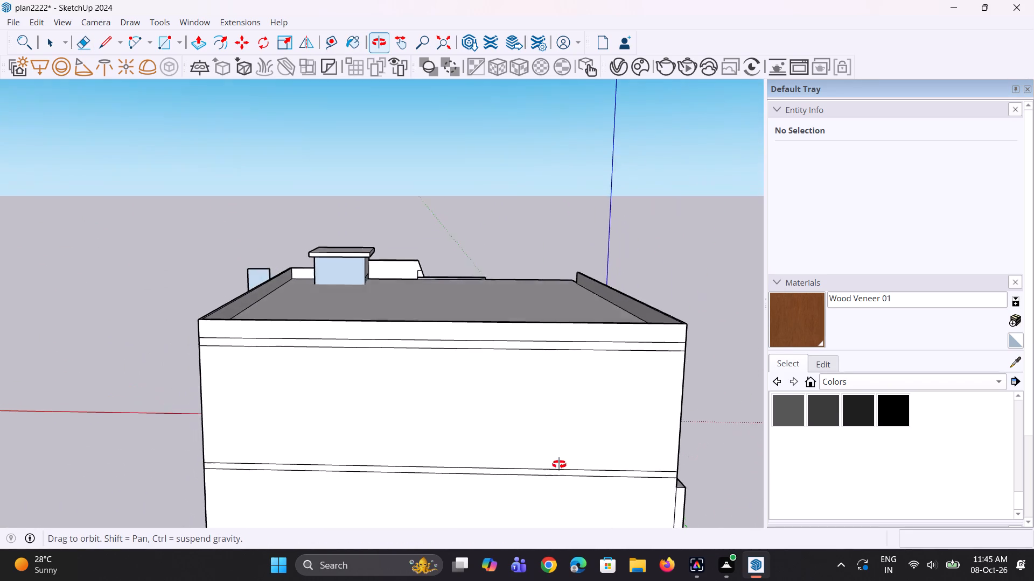
middle_drag(559, 464, 558, 463)
scroll(529, 450, down, 4)
middle_drag(522, 448, 502, 416)
scroll(498, 413, down, 4)
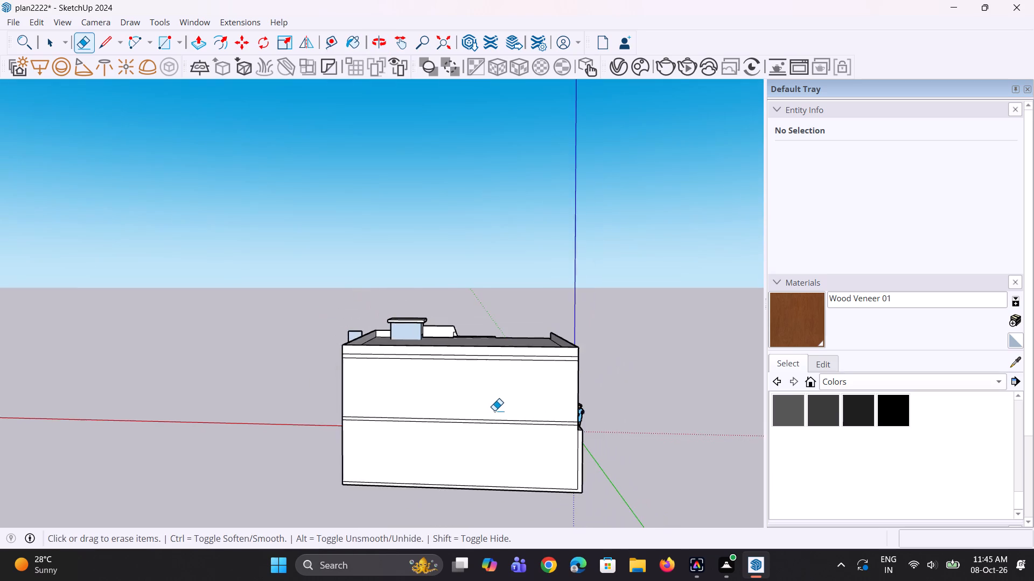
scroll(494, 410, down, 3)
middle_drag(599, 457, 268, 458)
middle_drag(436, 412, 322, 421)
middle_drag(490, 431, 360, 443)
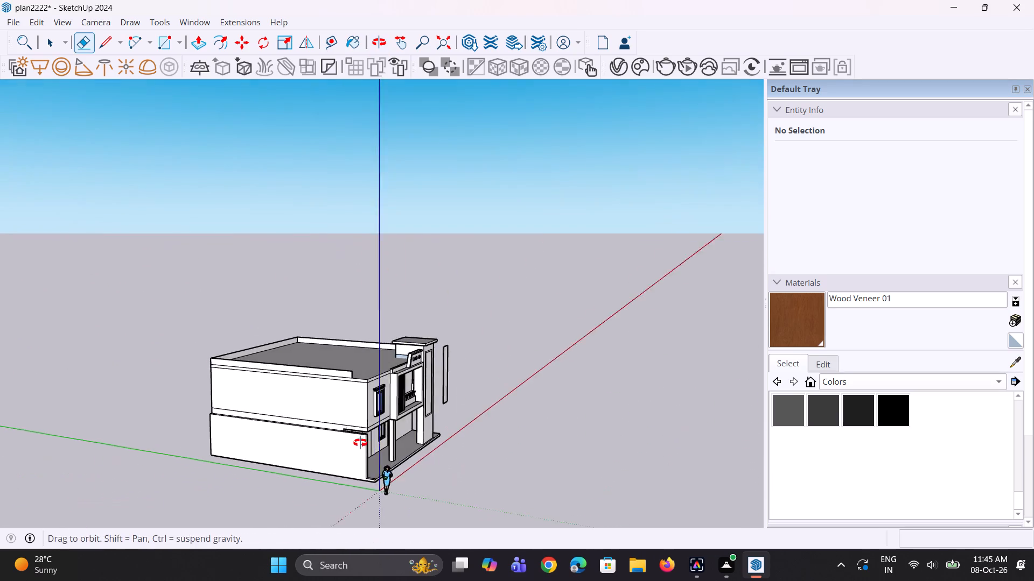
middle_drag(360, 443, 353, 443)
Examine the front elevation up close, including the balcony, doors, windows and bordered tower panel, from raised and low viewpoints.
middle_drag(518, 470, 311, 478)
scroll(443, 344, up, 4)
middle_drag(564, 388, 478, 361)
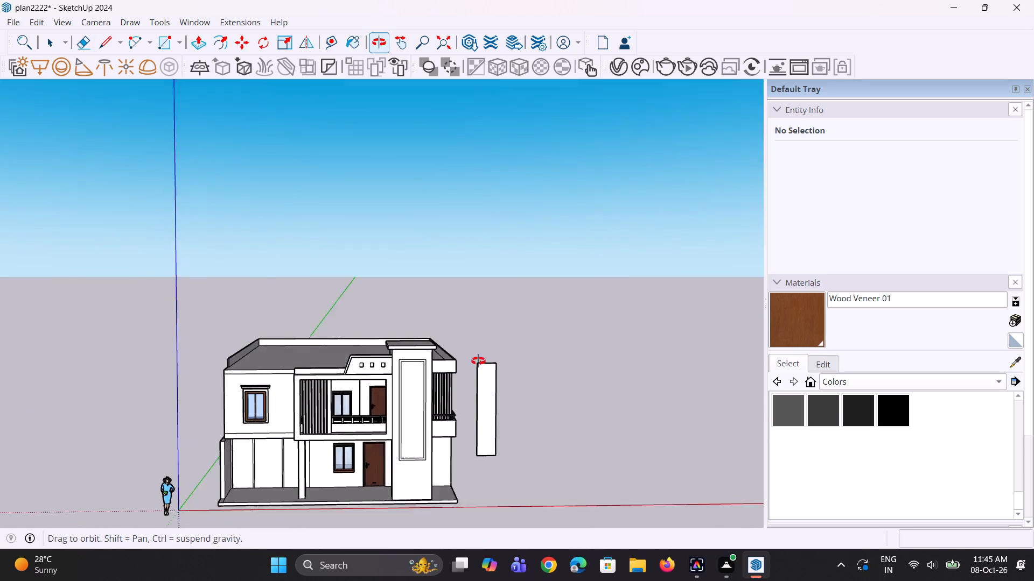
middle_drag(478, 361, 422, 354)
scroll(354, 366, up, 6)
key(space)
key(space)
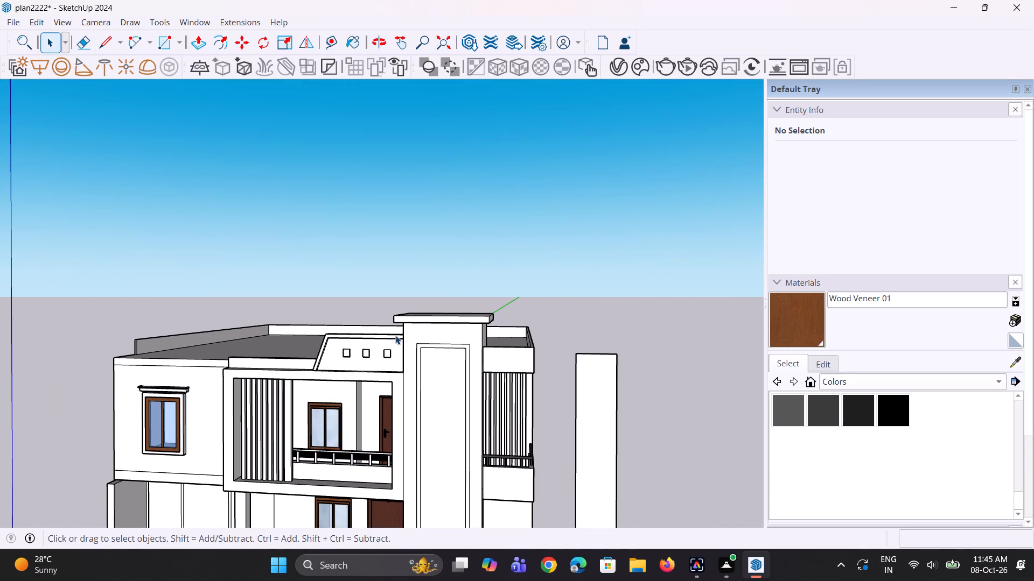
middle_drag(579, 399, 535, 362)
scroll(535, 362, down, 5)
middle_drag(486, 467, 549, 479)
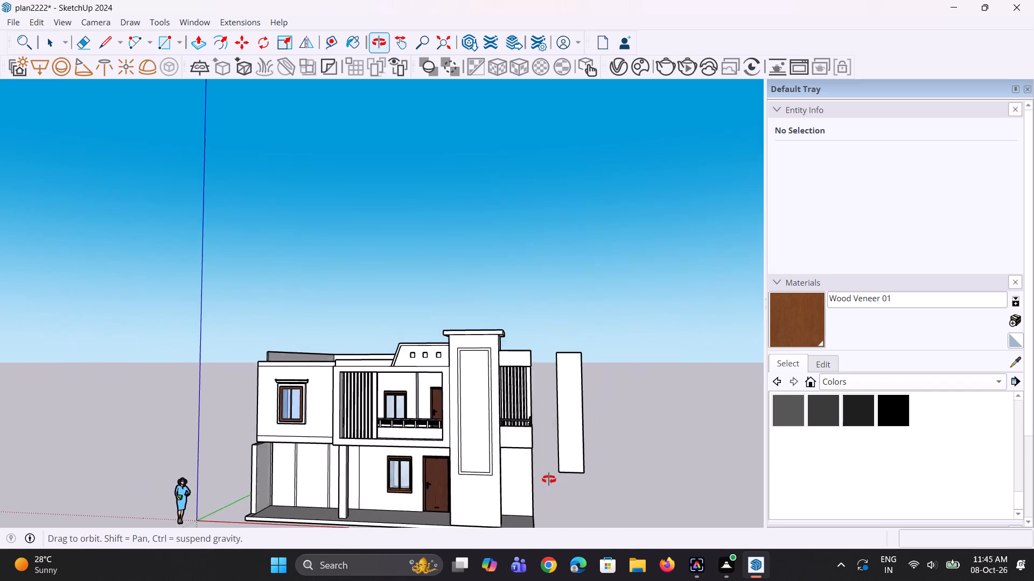
middle_drag(549, 479, 556, 479)
scroll(408, 488, up, 3)
middle_drag(406, 491, 438, 493)
scroll(453, 483, up, 3)
middle_drag(459, 484, 467, 490)
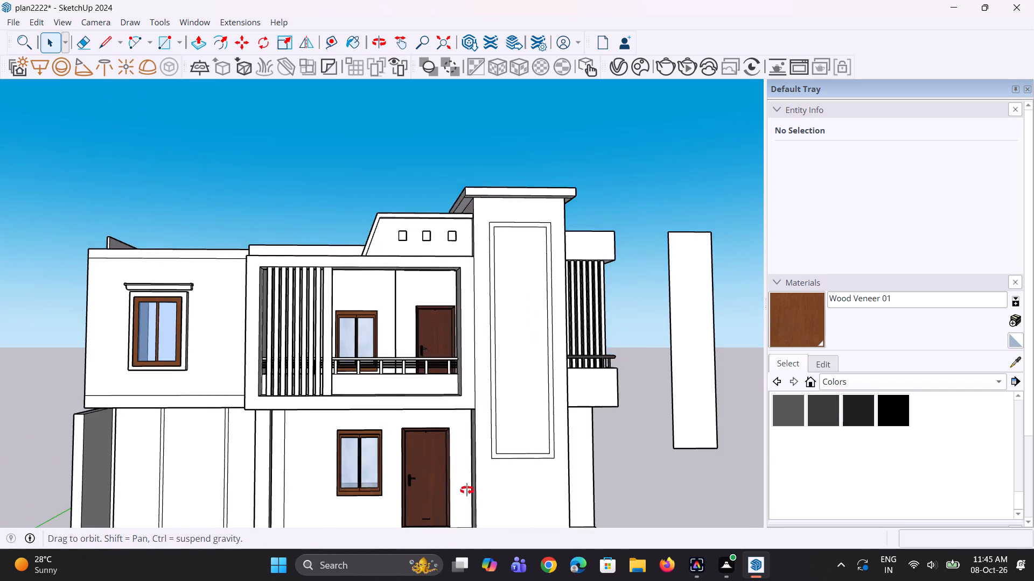
middle_drag(467, 490, 478, 505)
scroll(465, 472, down, 4)
middle_drag(459, 488, 469, 513)
scroll(449, 463, up, 2)
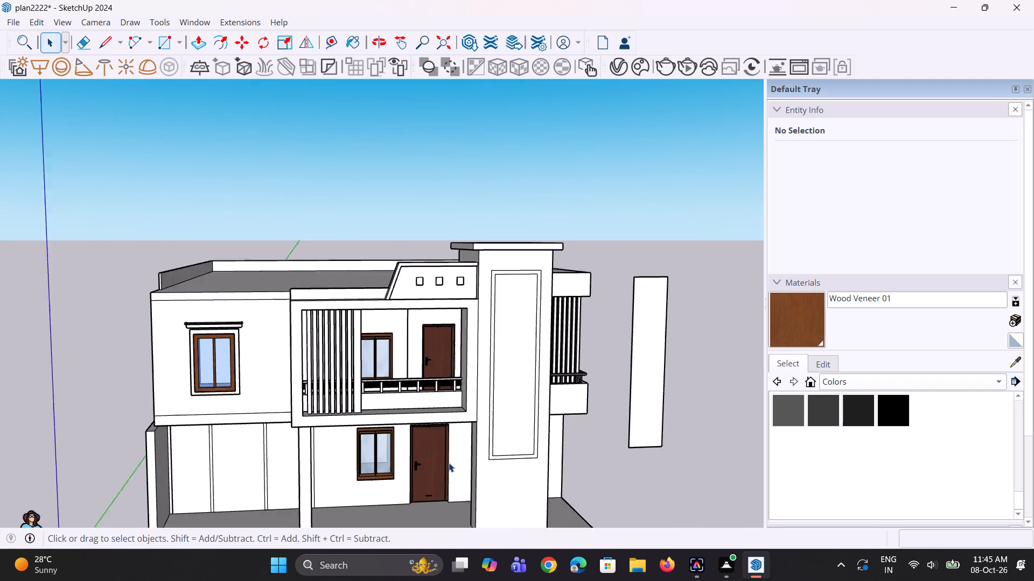
scroll(449, 463, up, 1)
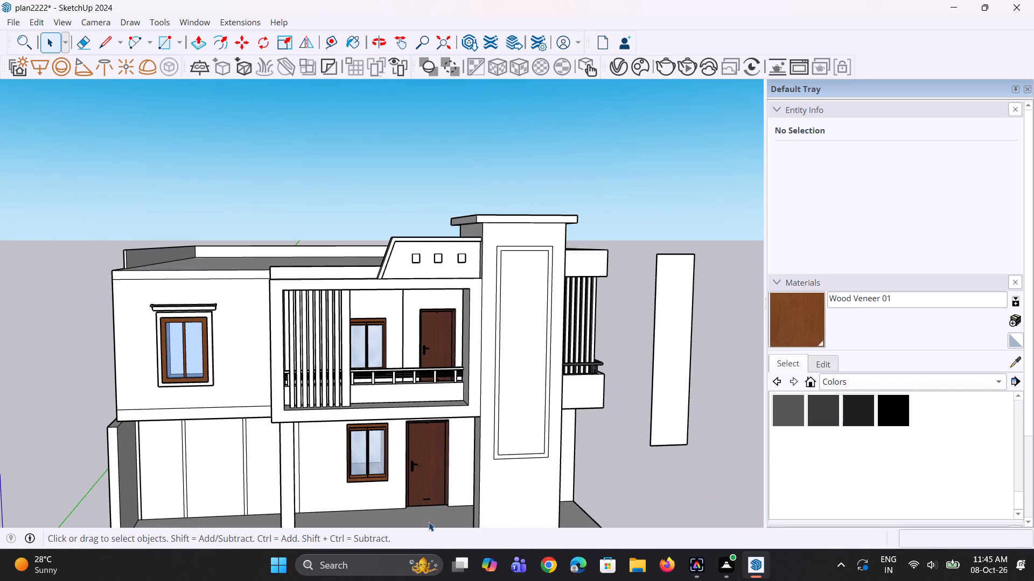
Review the whole house front from a distance and inspect the detached panel face's entity information.
scroll(362, 484, down, 6)
middle_drag(316, 480, 280, 458)
scroll(207, 444, down, 3)
middle_drag(189, 463, 211, 469)
scroll(225, 467, down, 1)
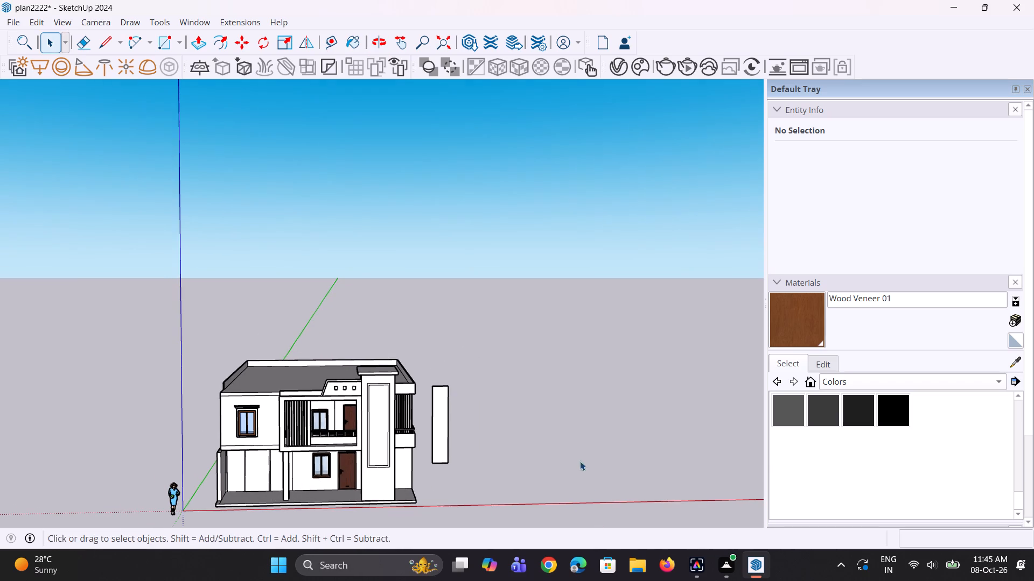
middle_drag(570, 450, 551, 430)
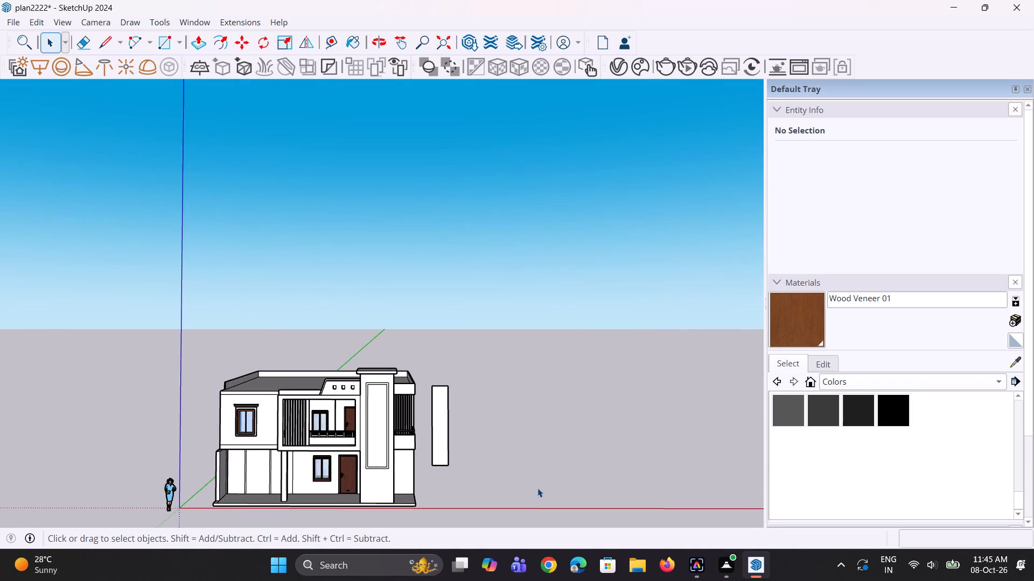
scroll(443, 428, up, 2)
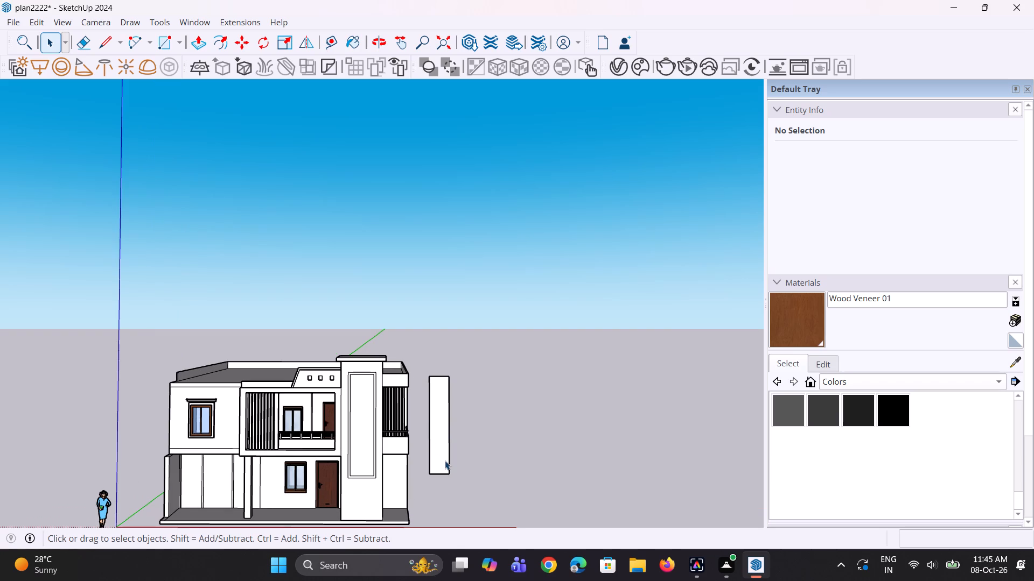
click(443, 450)
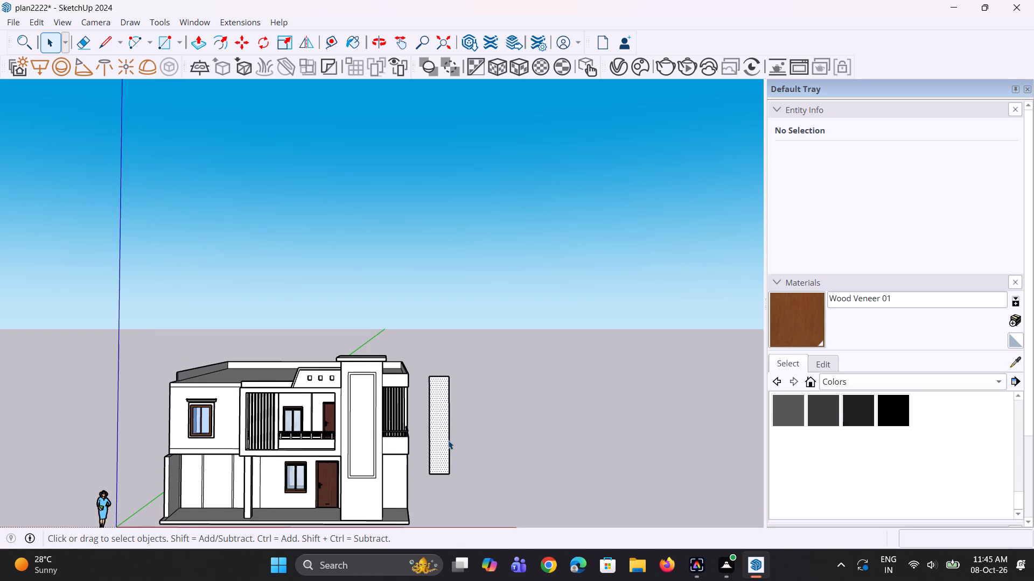
scroll(448, 435, up, 2)
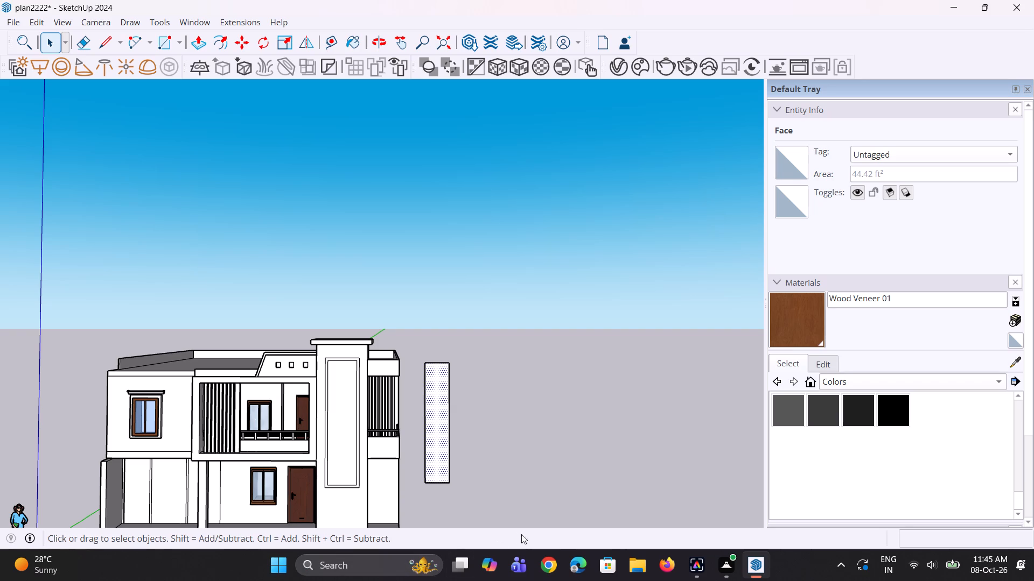
click(532, 479)
middle_drag(598, 302, 576, 279)
scroll(526, 299, down, 4)
middle_drag(373, 396, 387, 393)
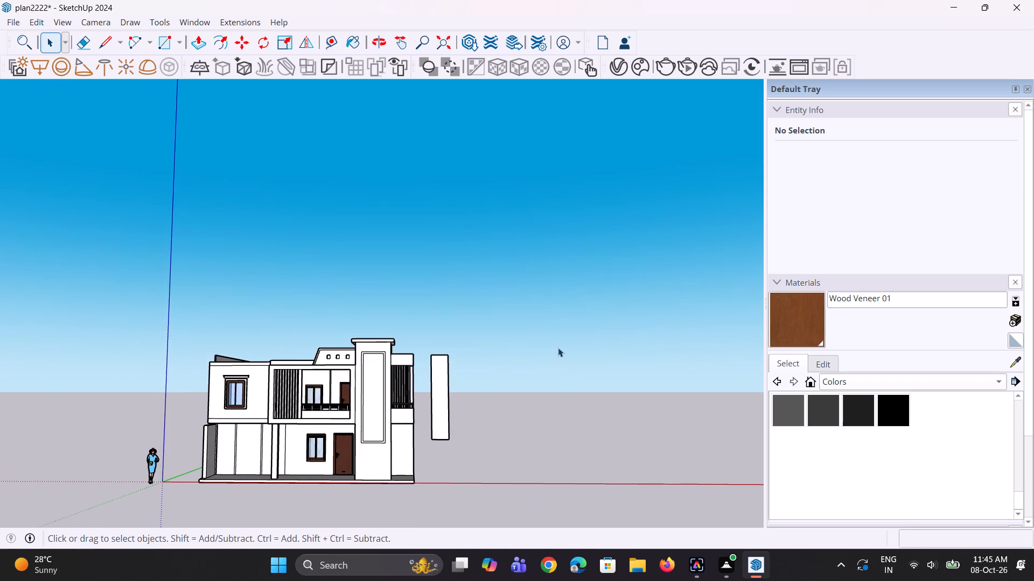
Examine the house front and the detached panel beside it from a distance and from raised viewpoints.
scroll(558, 348, up, 3)
middle_drag(452, 381, 477, 389)
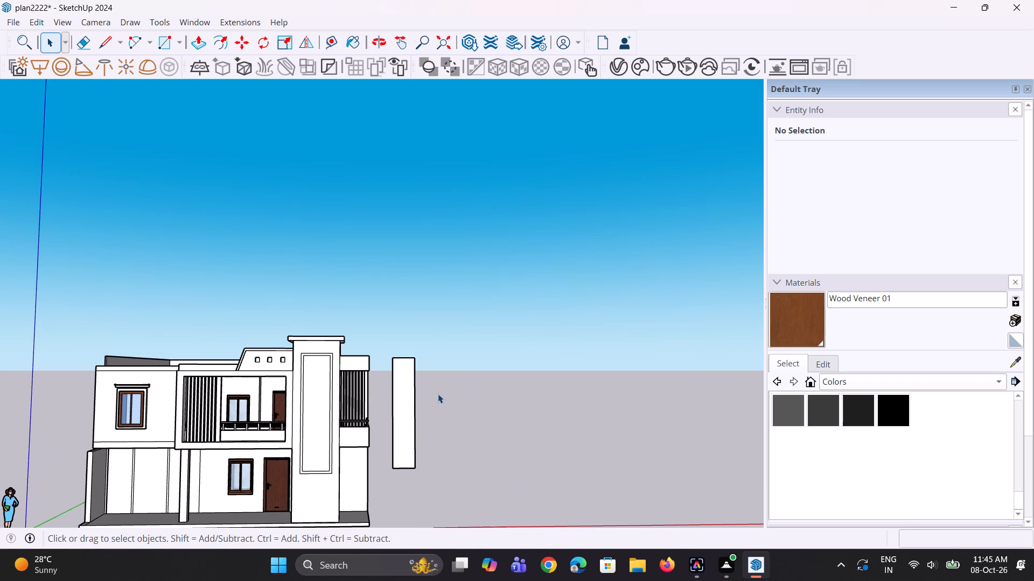
key(space)
middle_drag(428, 403, 458, 425)
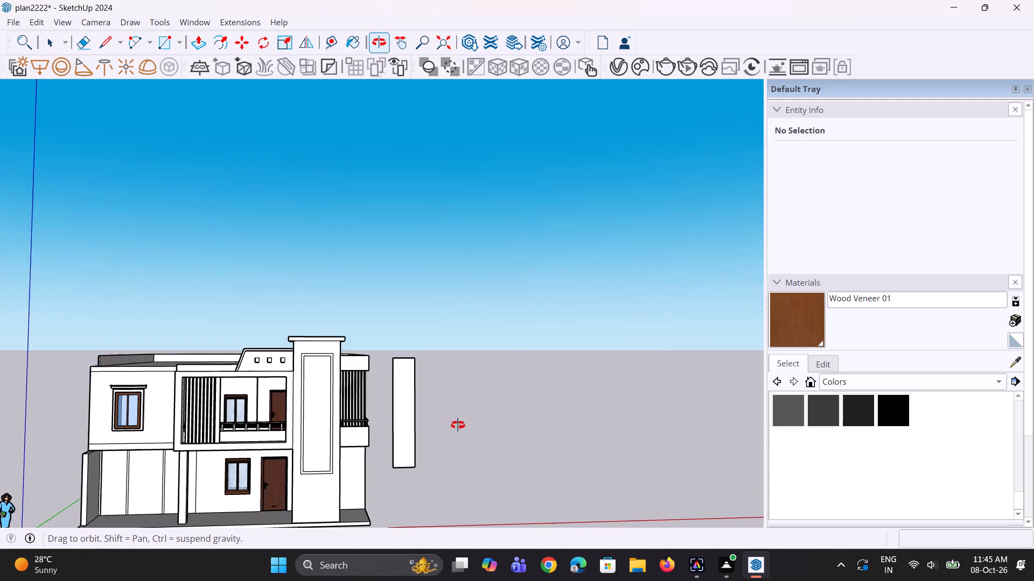
middle_drag(458, 425, 458, 426)
scroll(458, 426, down, 4)
middle_drag(338, 504, 350, 511)
scroll(445, 418, up, 2)
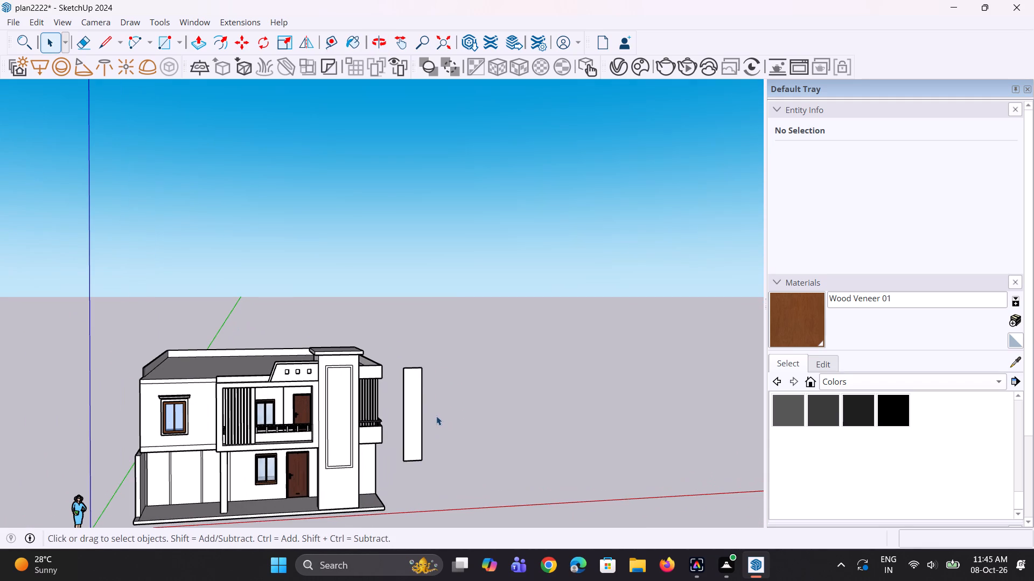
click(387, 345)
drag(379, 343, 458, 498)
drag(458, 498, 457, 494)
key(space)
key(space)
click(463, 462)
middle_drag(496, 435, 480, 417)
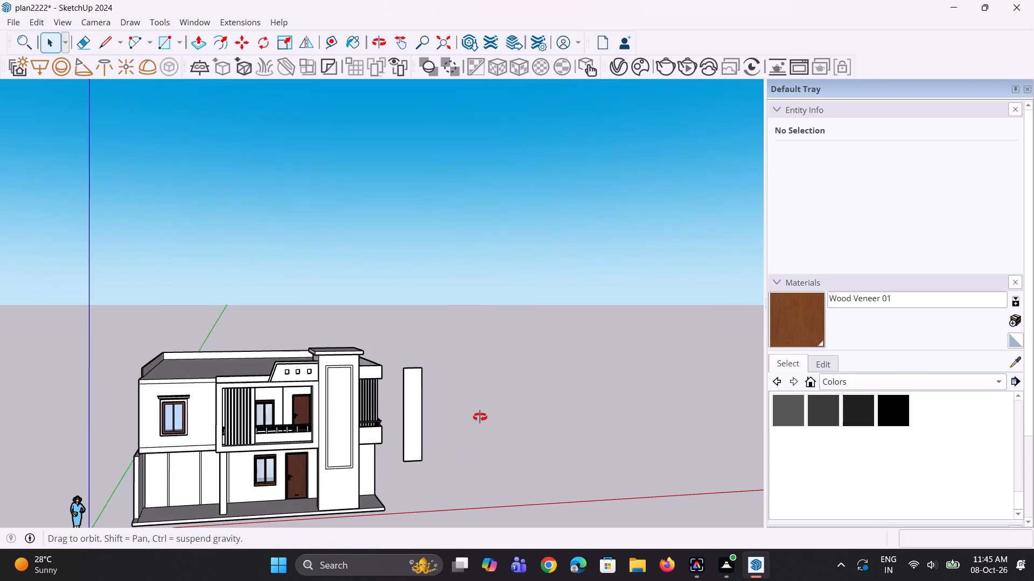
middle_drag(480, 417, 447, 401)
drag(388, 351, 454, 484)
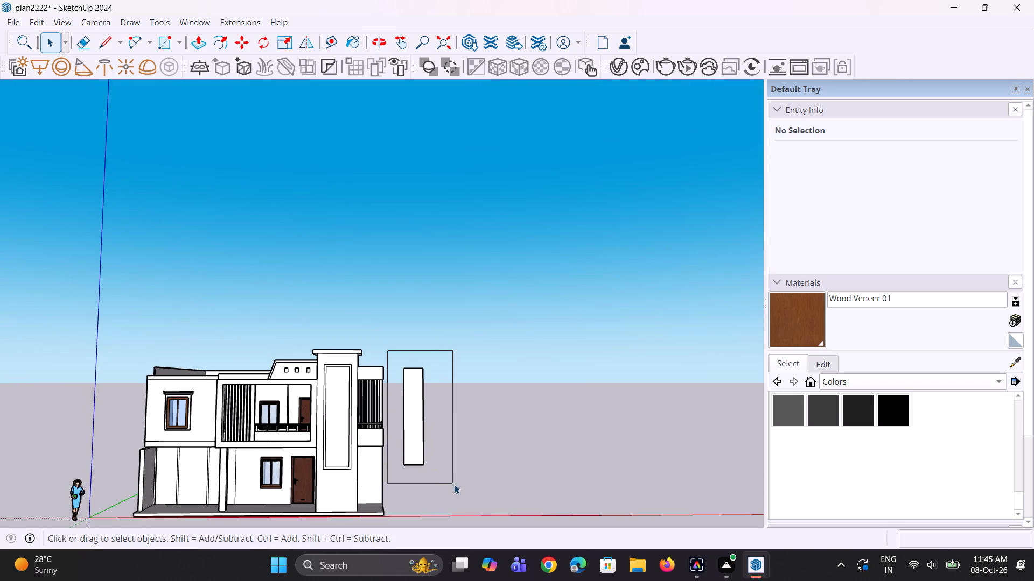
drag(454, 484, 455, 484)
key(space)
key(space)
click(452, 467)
Compare the bordered tower panel with the detached panel face, viewing both from a distance and up close.
scroll(366, 410, down, 4)
middle_drag(470, 439, 471, 459)
middle_drag(180, 463, 209, 476)
scroll(216, 474, up, 3)
scroll(372, 434, up, 5)
scroll(383, 432, down, 3)
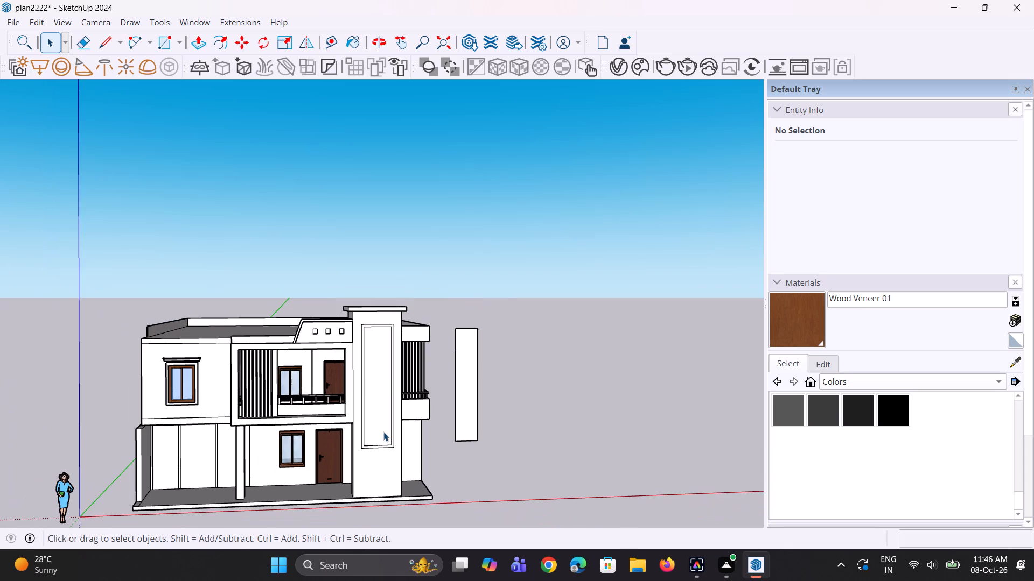
scroll(382, 409, up, 2)
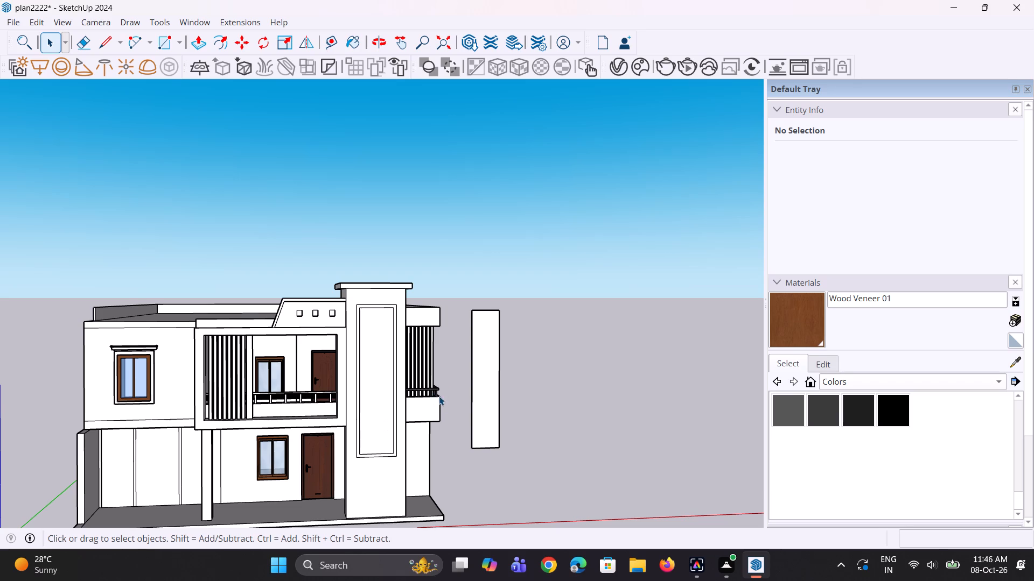
scroll(448, 383, down, 2)
middle_drag(660, 348, 614, 353)
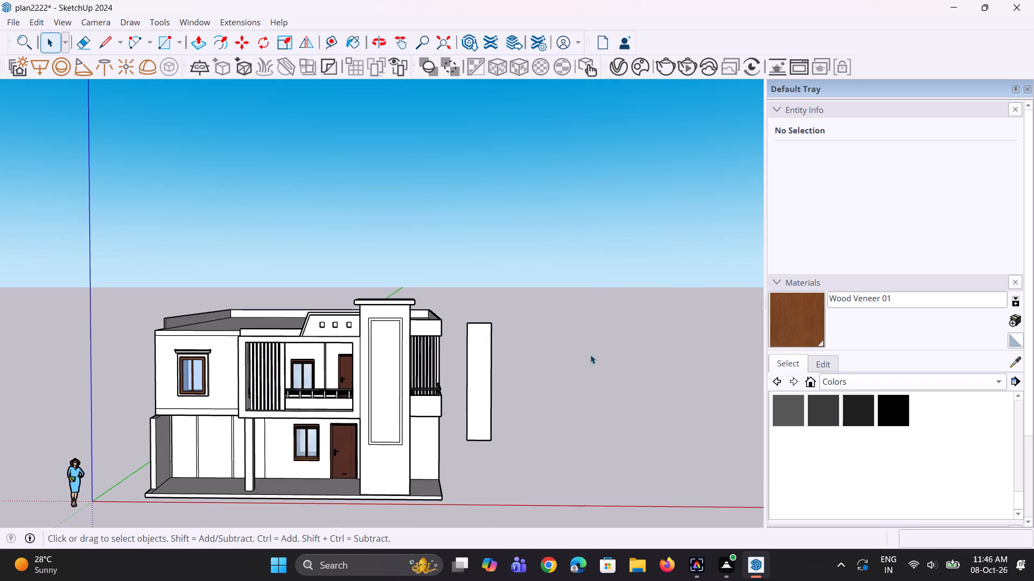
scroll(519, 343, up, 3)
scroll(459, 328, up, 2)
middle_drag(461, 348, 473, 354)
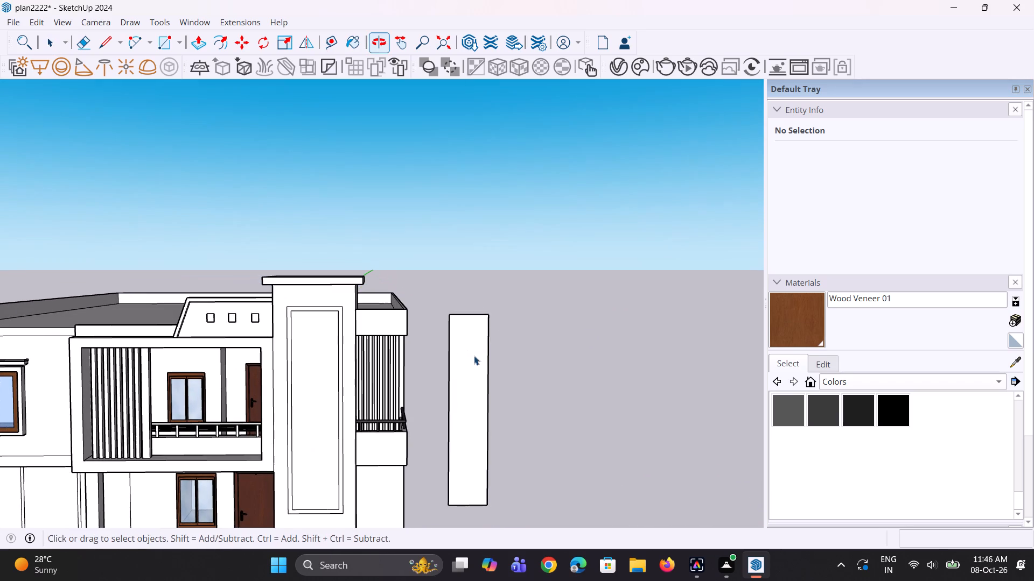
middle_drag(463, 364, 480, 373)
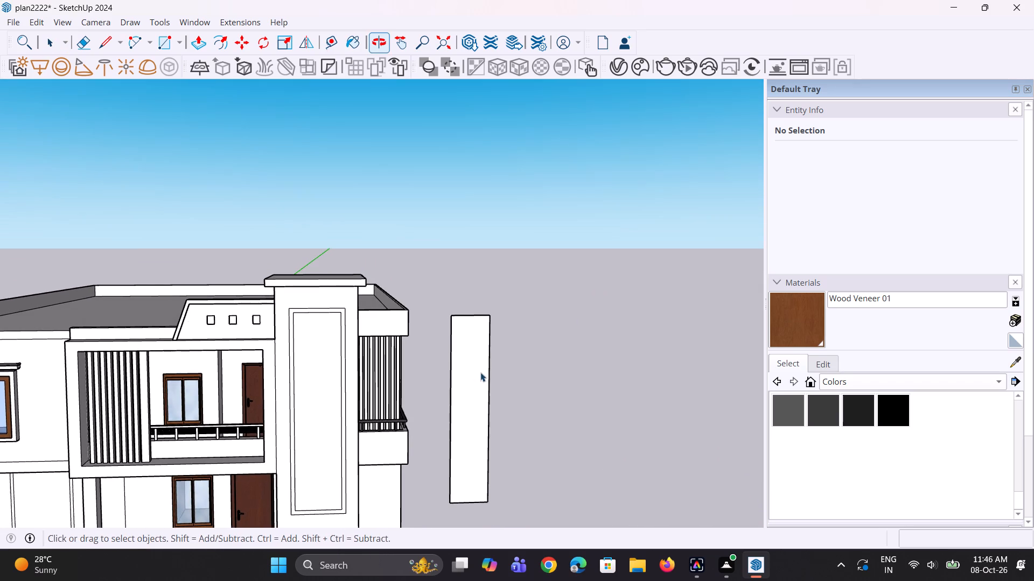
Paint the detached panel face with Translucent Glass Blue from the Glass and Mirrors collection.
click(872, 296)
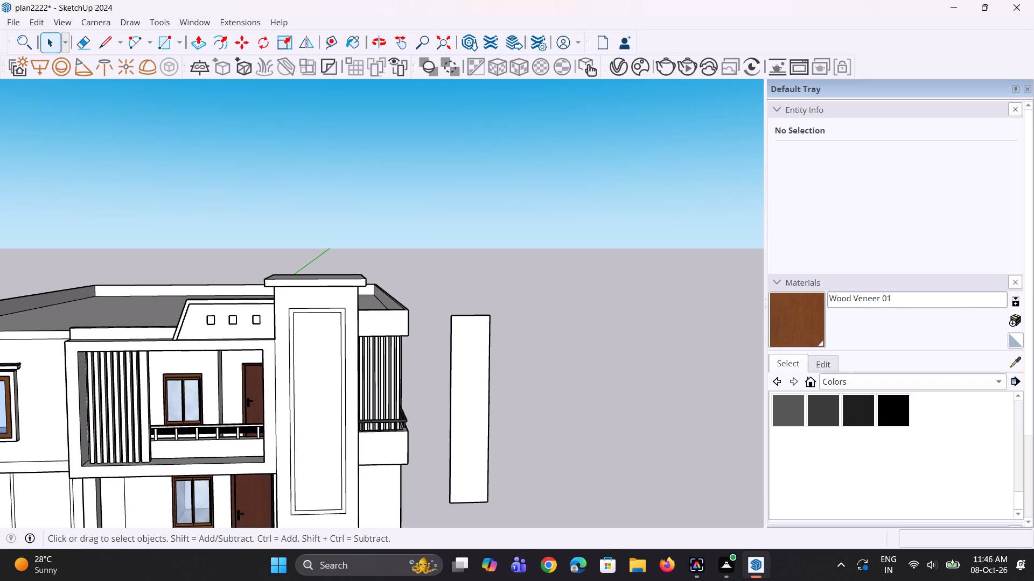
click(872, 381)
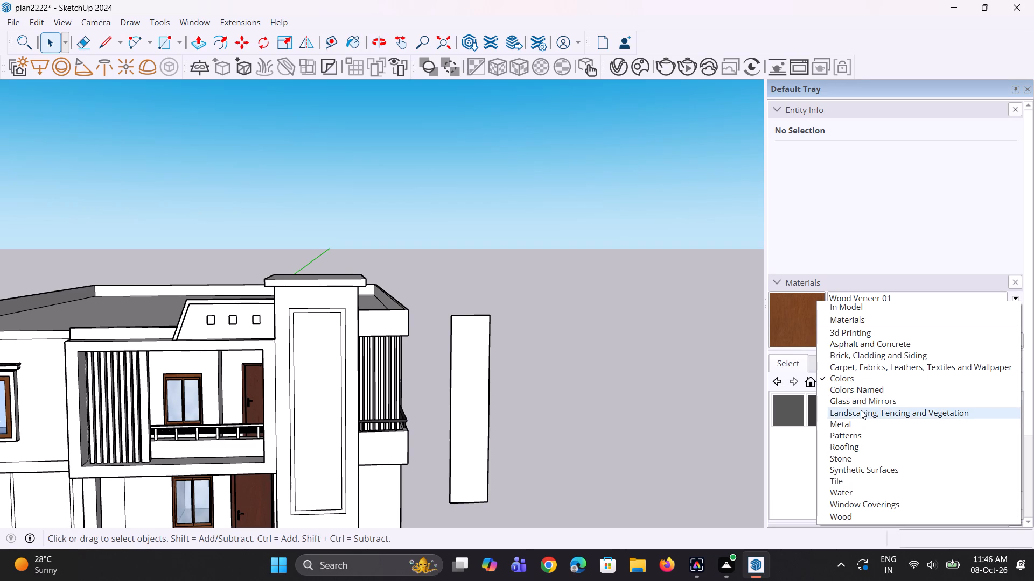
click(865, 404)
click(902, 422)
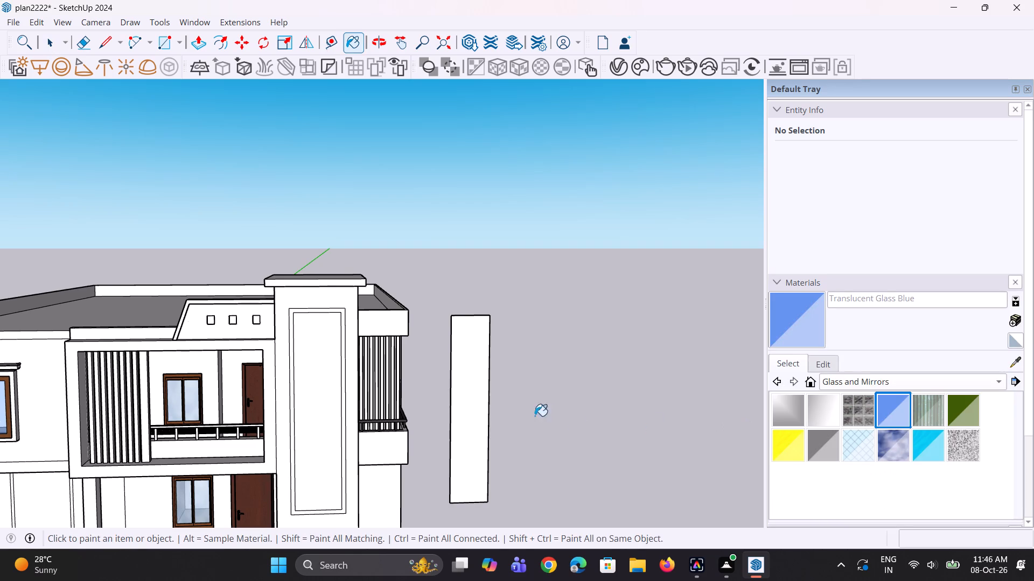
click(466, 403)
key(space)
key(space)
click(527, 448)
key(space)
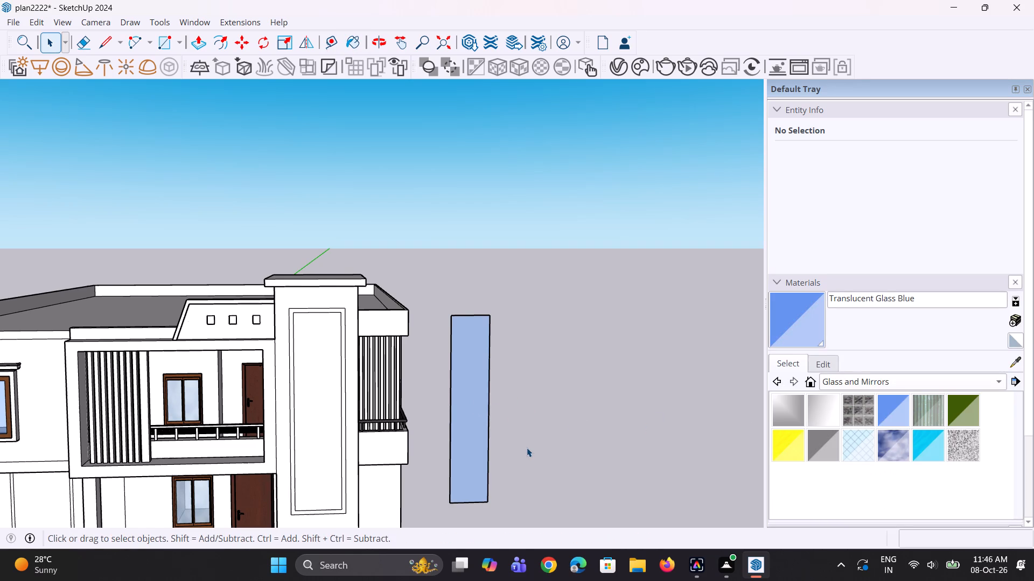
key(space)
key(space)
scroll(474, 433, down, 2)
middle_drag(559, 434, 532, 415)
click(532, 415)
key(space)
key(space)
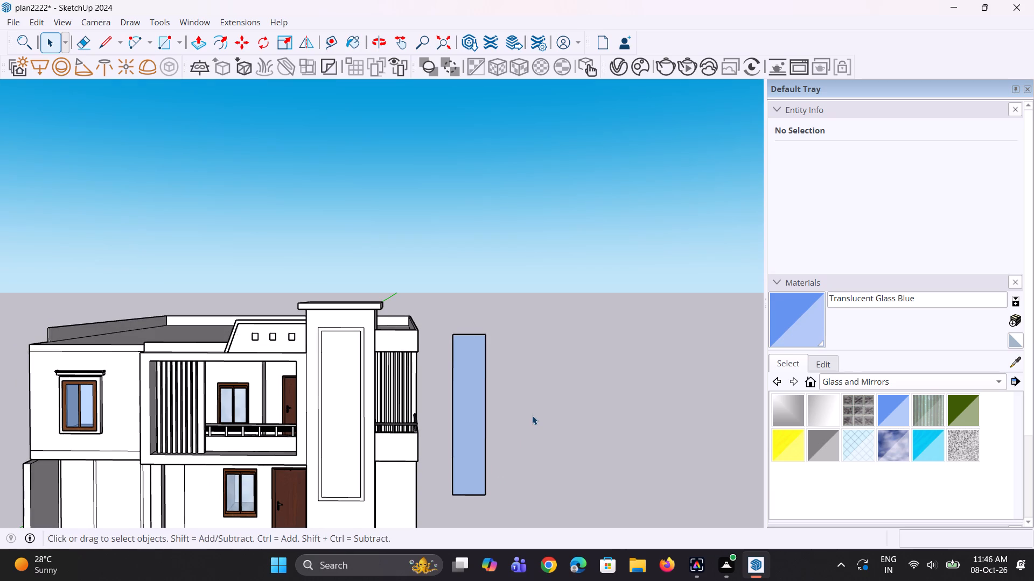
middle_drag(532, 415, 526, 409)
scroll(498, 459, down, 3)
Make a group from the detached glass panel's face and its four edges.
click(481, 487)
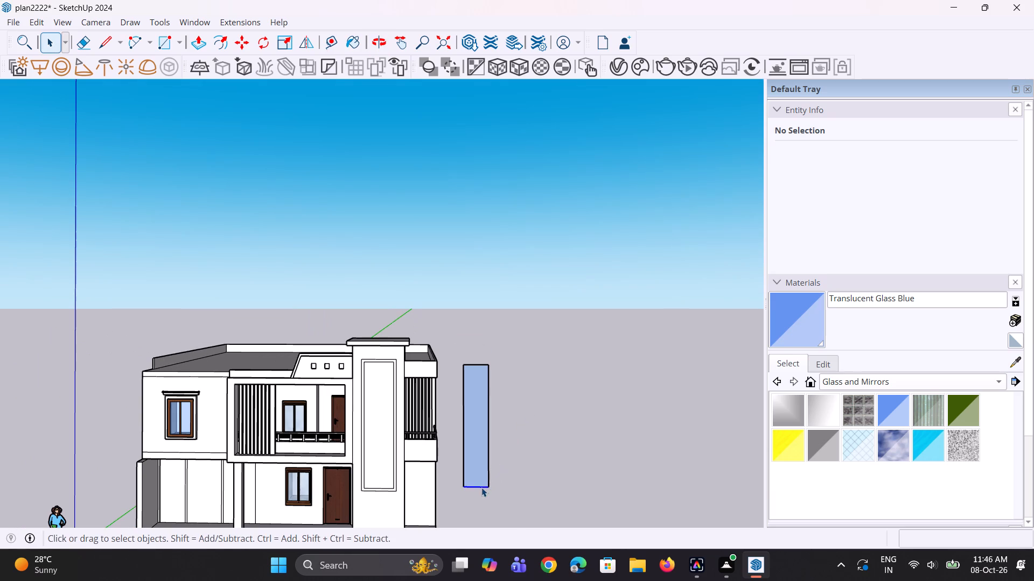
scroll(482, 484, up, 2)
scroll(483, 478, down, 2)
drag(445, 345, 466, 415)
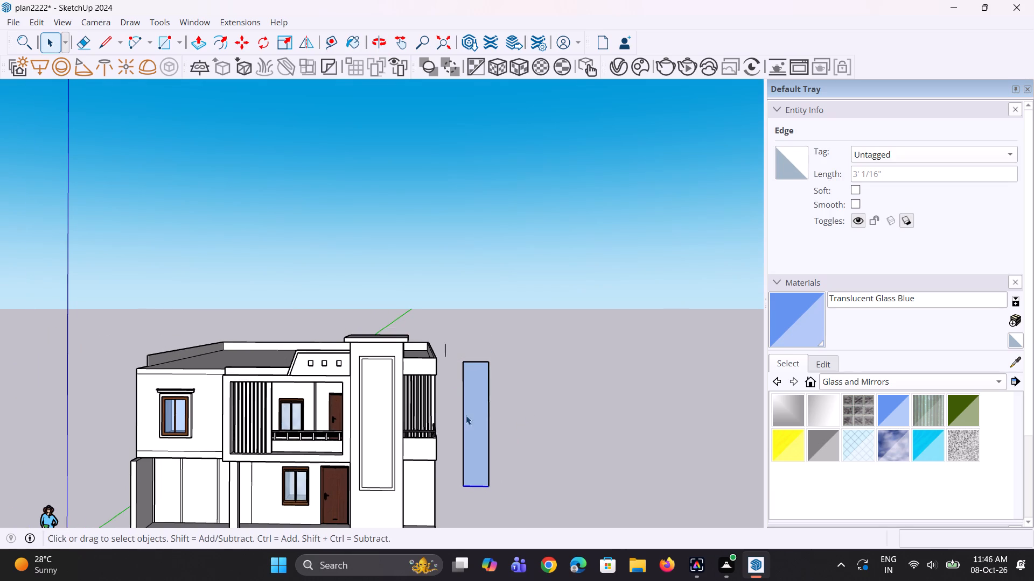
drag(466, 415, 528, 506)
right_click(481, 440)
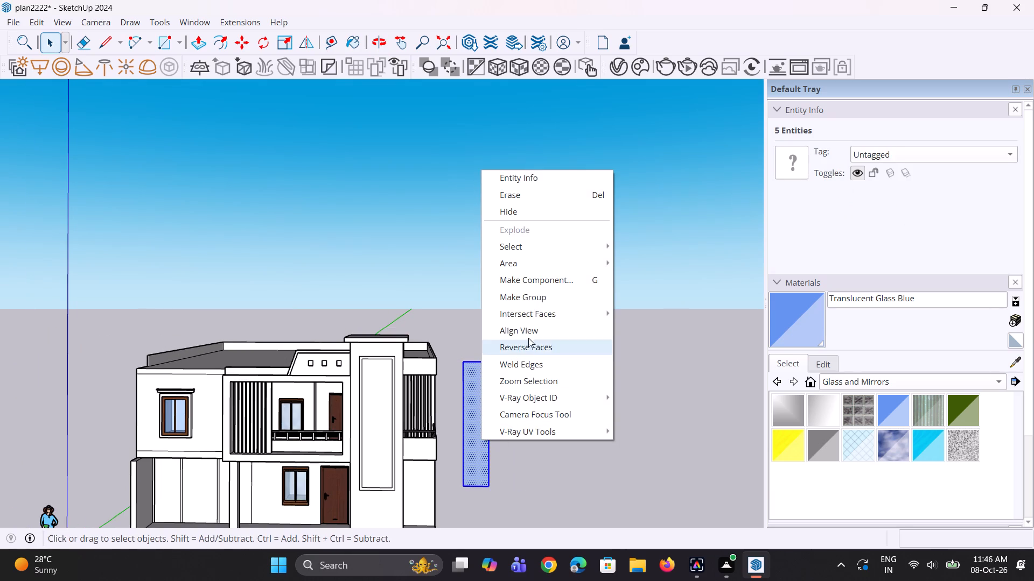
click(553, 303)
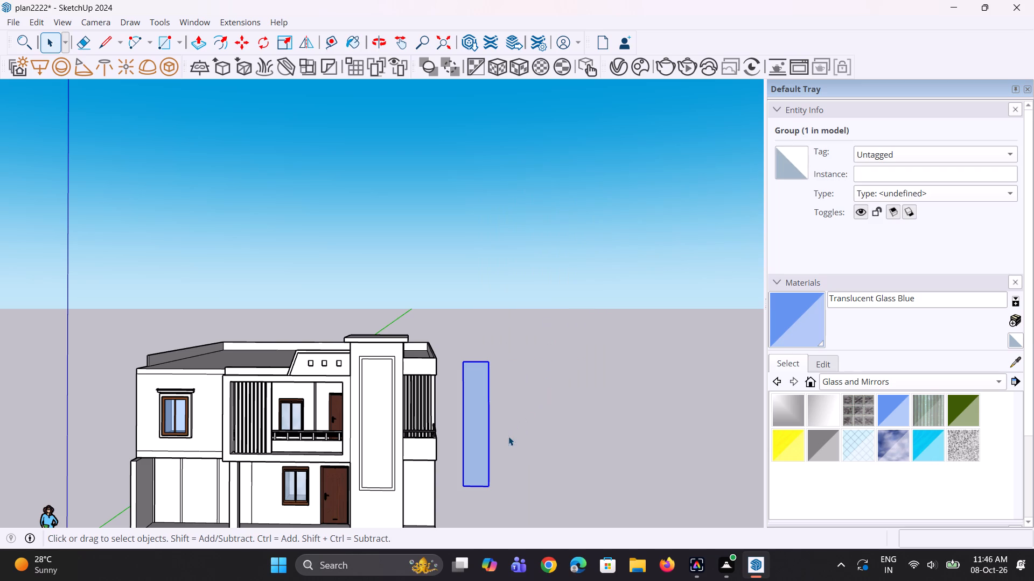
Examine the grouped glass panel alongside the house from a distance, the front and up close.
scroll(497, 444, down, 4)
middle_drag(617, 417, 603, 405)
scroll(248, 424, down, 4)
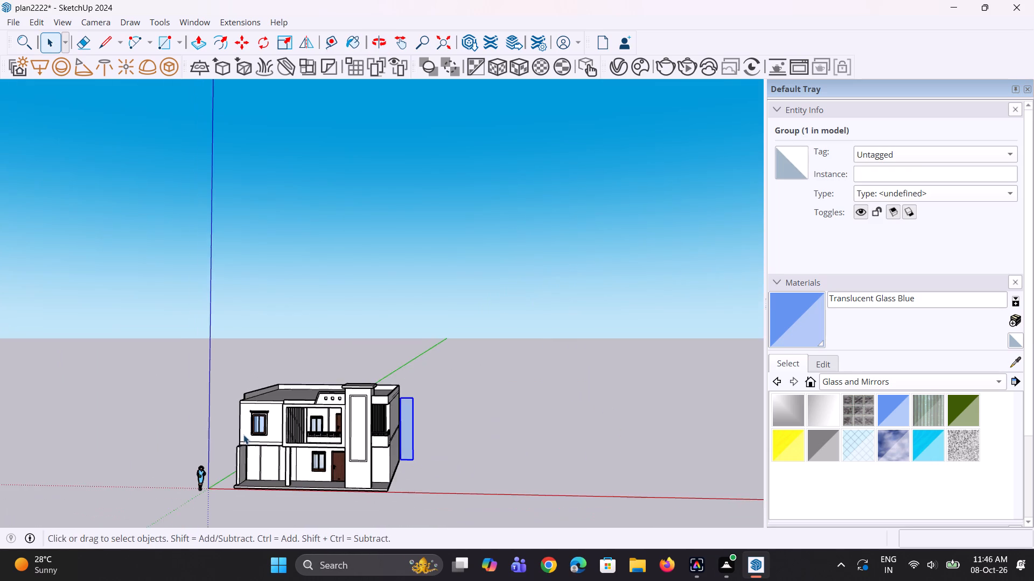
middle_drag(241, 452, 352, 463)
scroll(462, 409, up, 4)
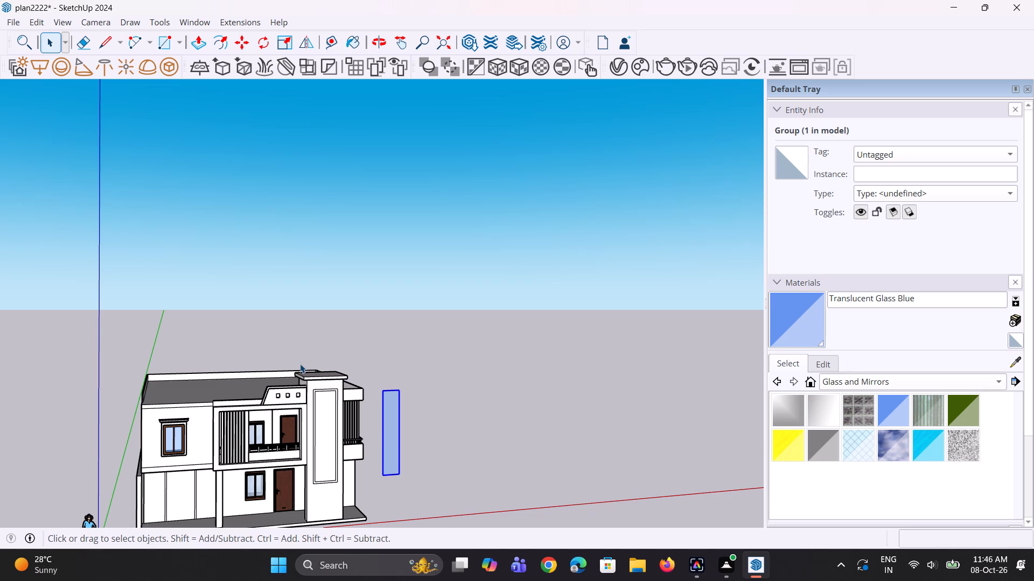
scroll(326, 349, down, 2)
middle_drag(372, 370, 385, 367)
scroll(409, 373, up, 2)
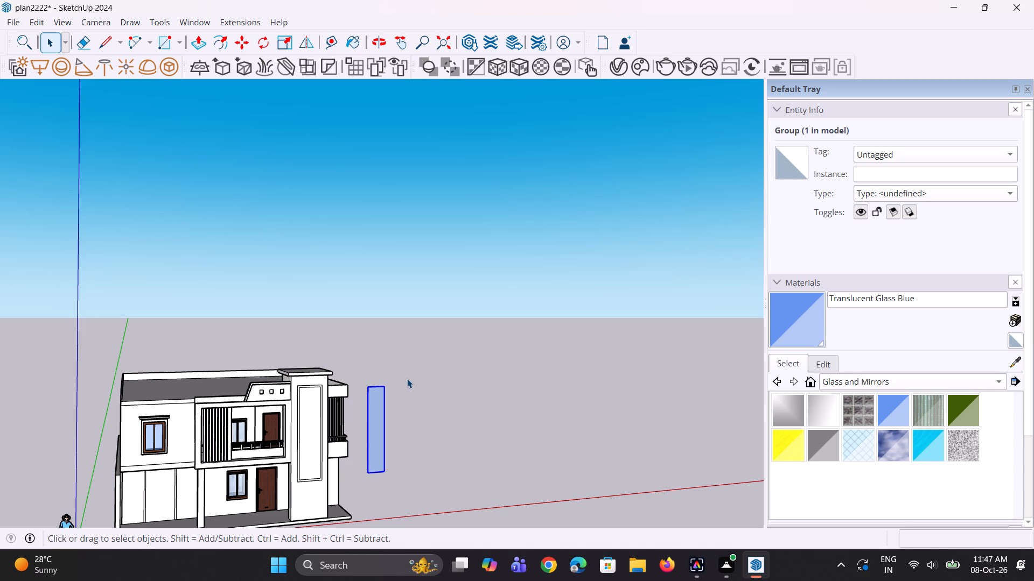
scroll(404, 378, down, 2)
middle_drag(402, 382, 409, 388)
scroll(400, 417, up, 4)
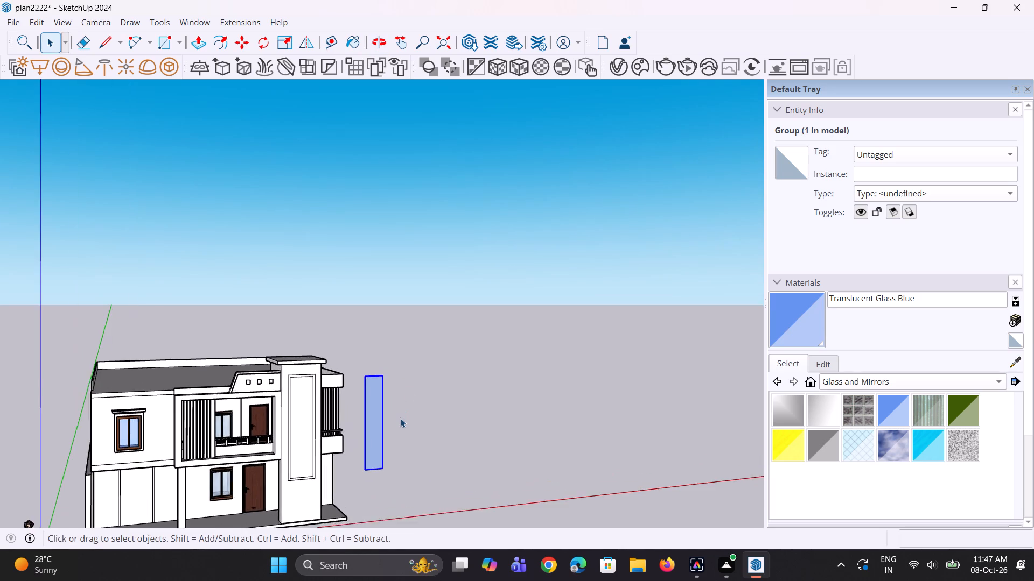
scroll(400, 418, up, 5)
middle_drag(379, 431, 387, 433)
scroll(359, 408, up, 2)
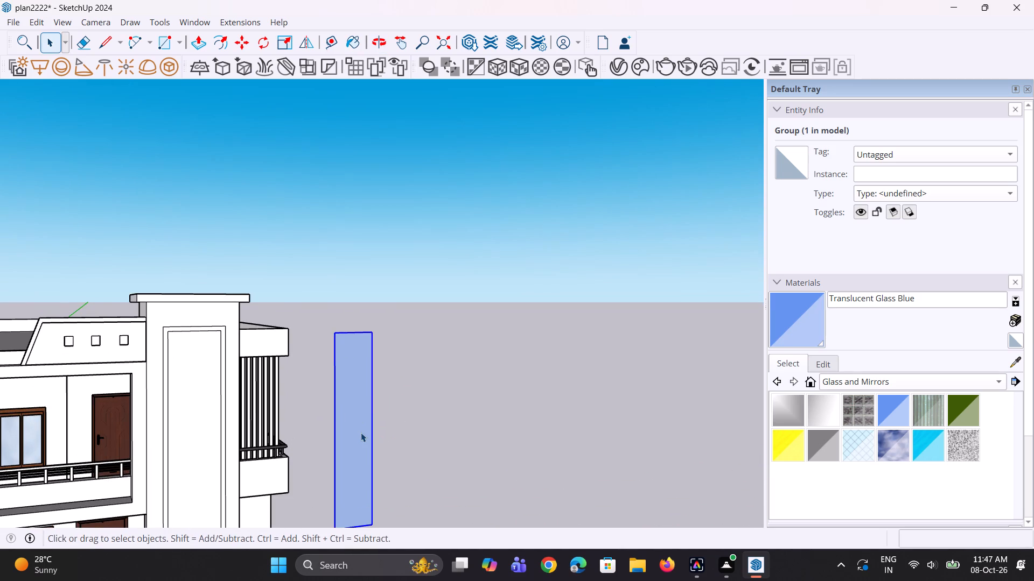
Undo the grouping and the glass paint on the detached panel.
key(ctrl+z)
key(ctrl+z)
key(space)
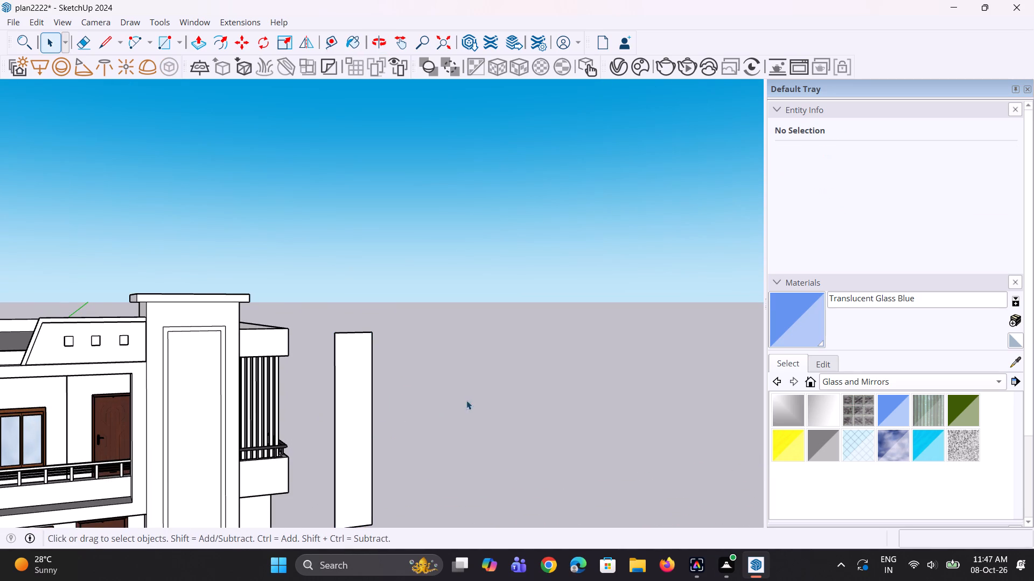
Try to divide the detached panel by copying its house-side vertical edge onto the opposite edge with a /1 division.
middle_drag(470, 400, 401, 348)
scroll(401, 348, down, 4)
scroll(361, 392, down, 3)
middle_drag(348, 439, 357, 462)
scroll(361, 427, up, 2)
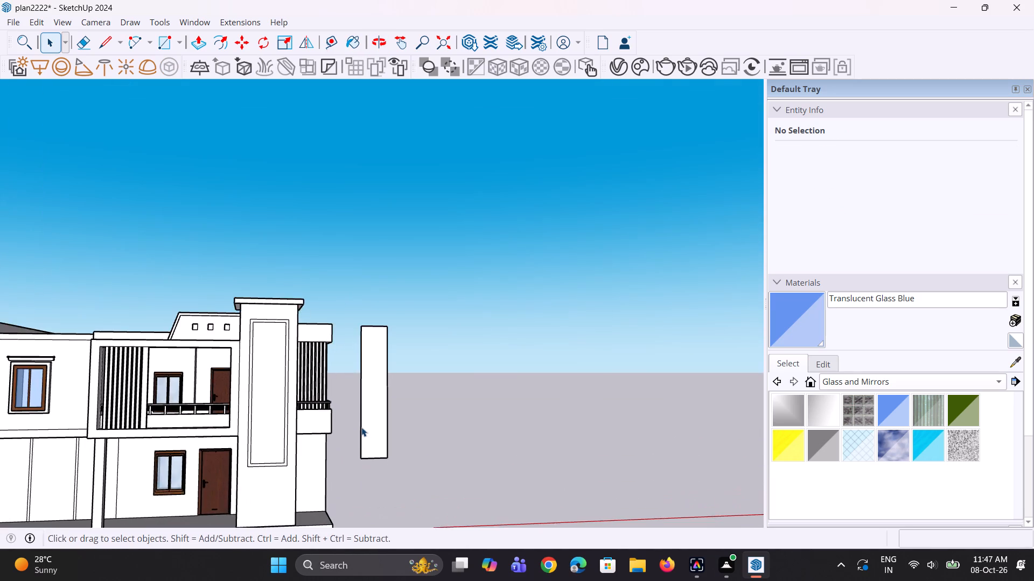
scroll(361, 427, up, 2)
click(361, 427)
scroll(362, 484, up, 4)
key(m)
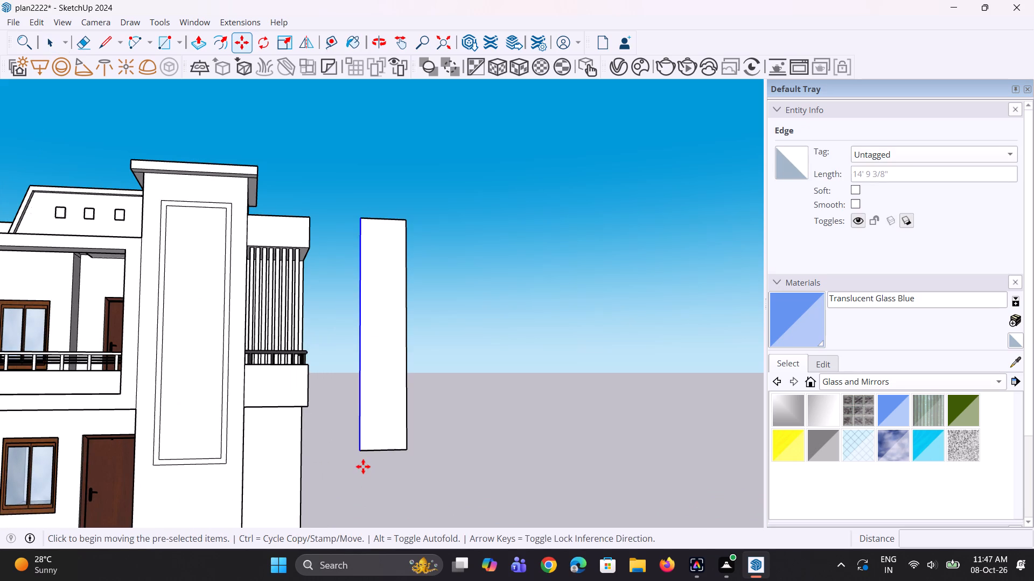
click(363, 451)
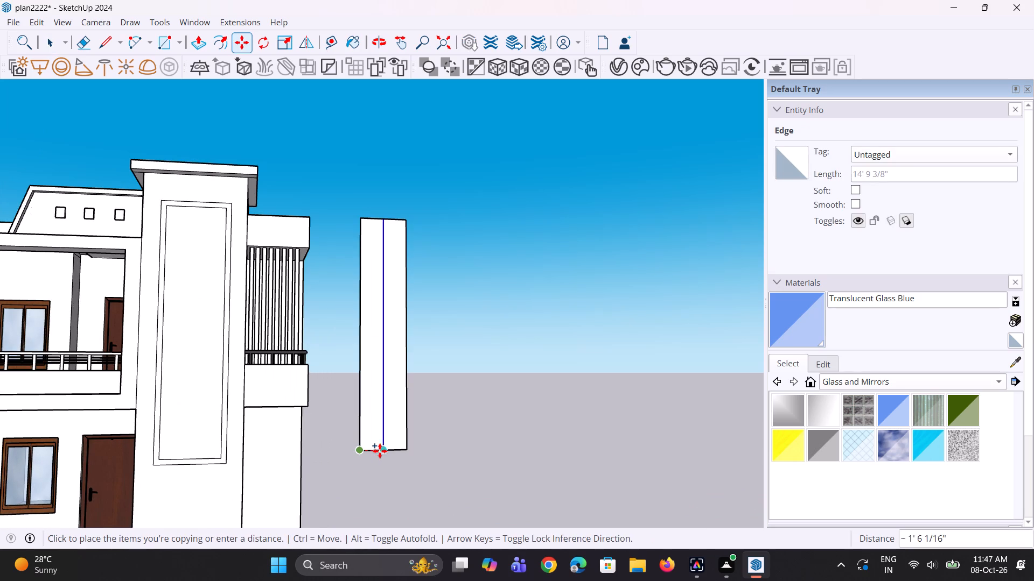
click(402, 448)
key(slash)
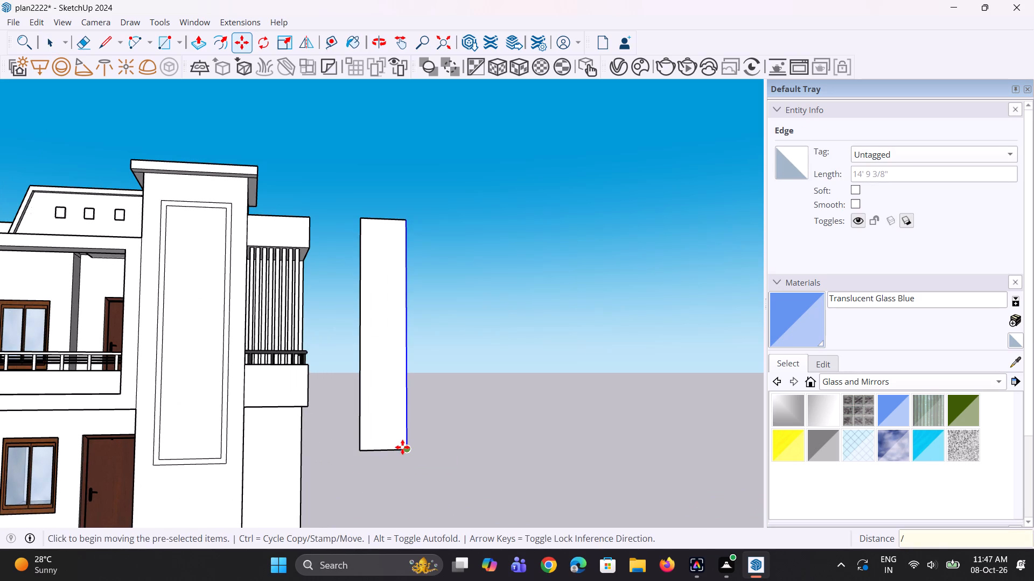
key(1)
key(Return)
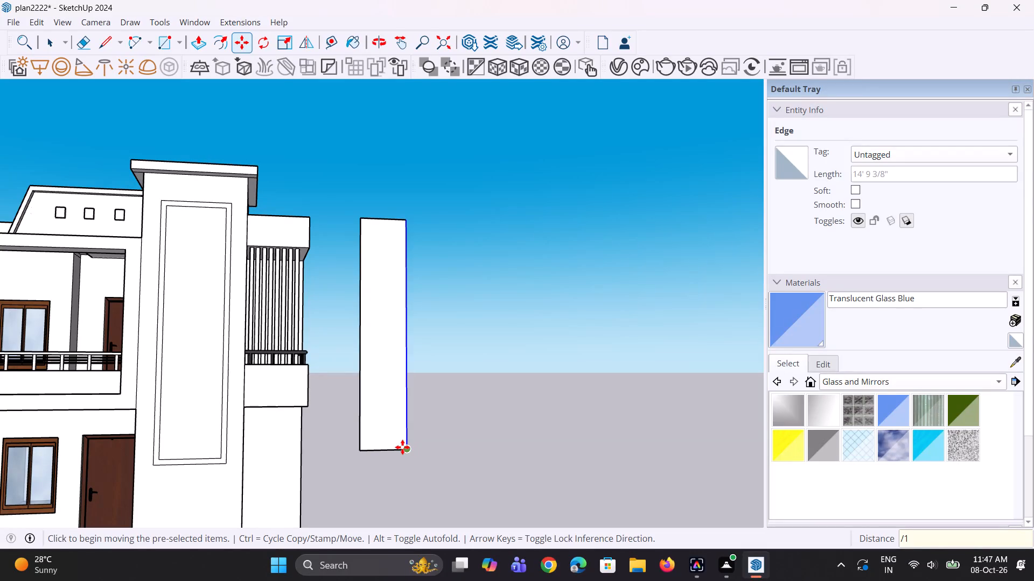
Copy the detached panel's house-side vertical edge onto its opposite edge and divide the span with /2 for a centre line.
scroll(421, 383, down, 3)
middle_drag(404, 404, 394, 433)
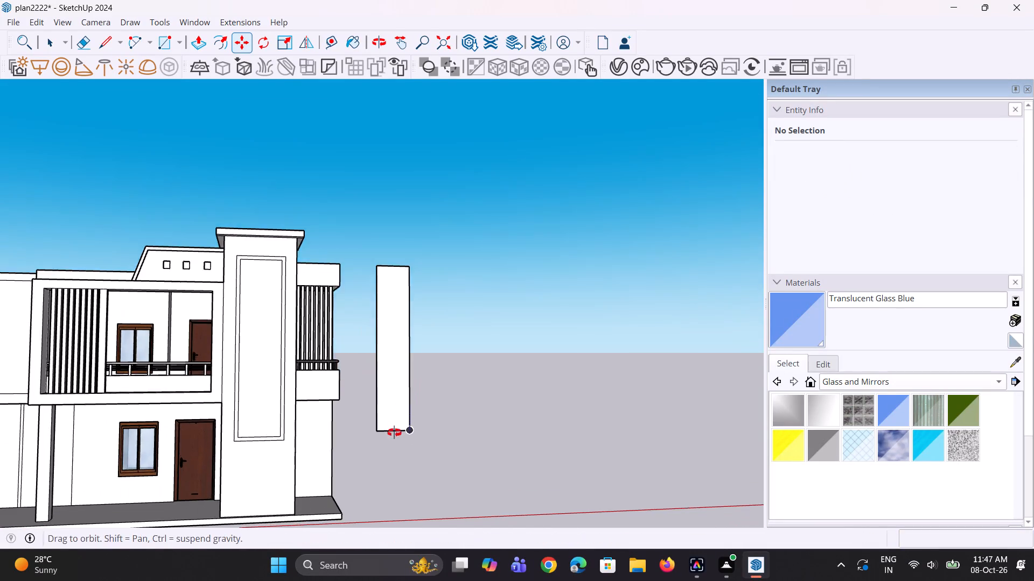
middle_drag(394, 433, 388, 436)
scroll(397, 424, up, 7)
key(space)
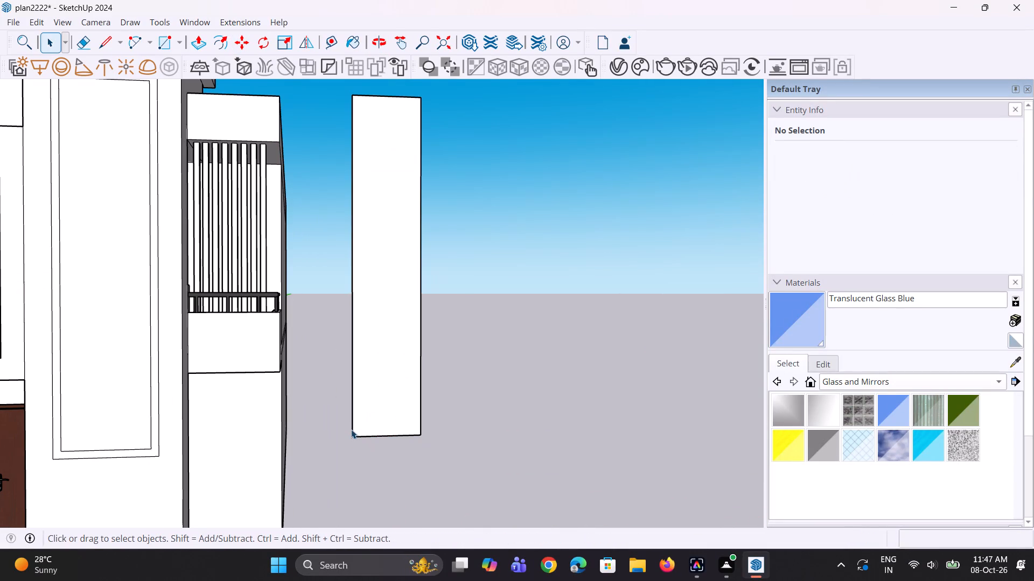
click(352, 430)
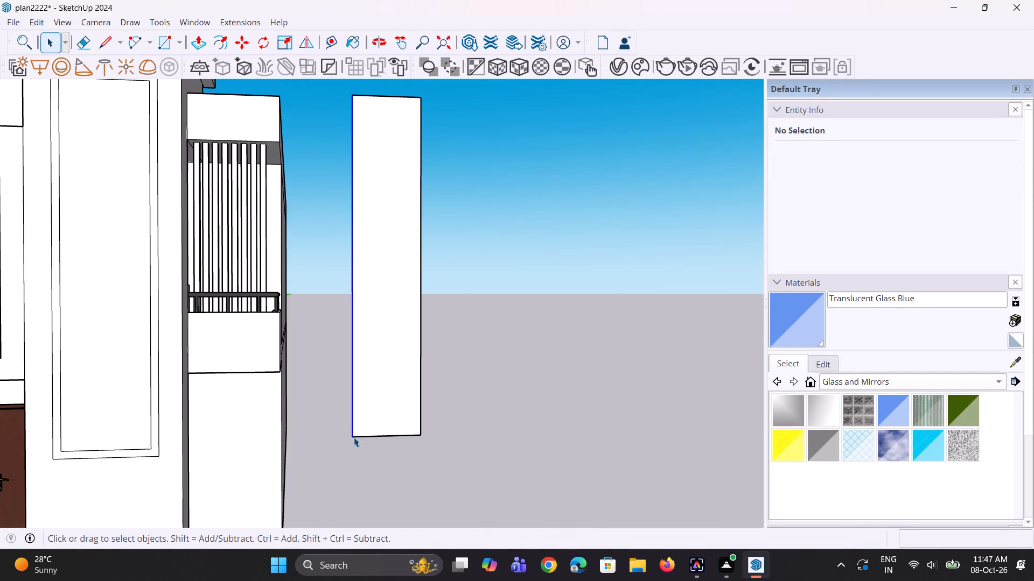
key(m)
click(359, 444)
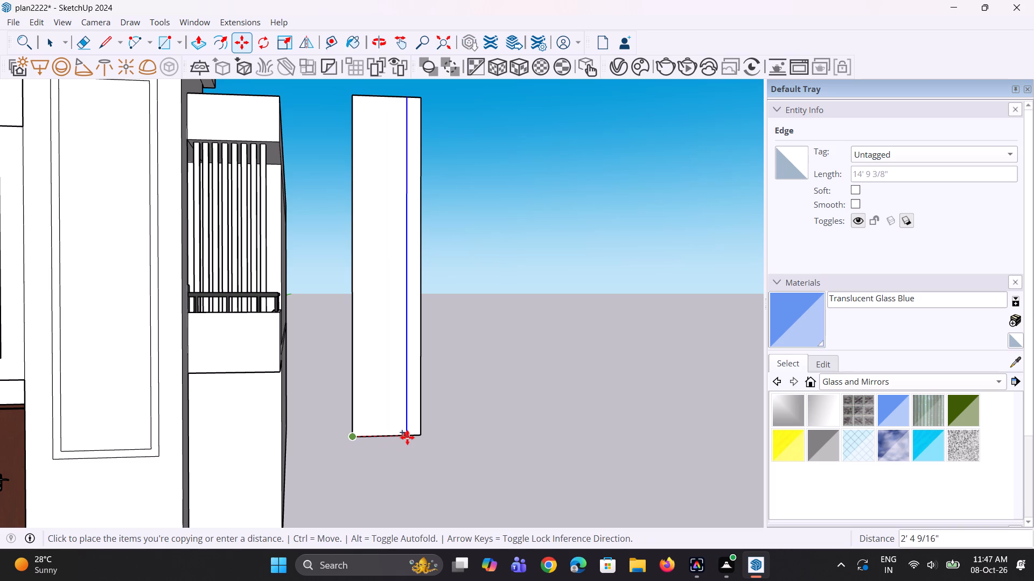
click(417, 437)
text(/2)
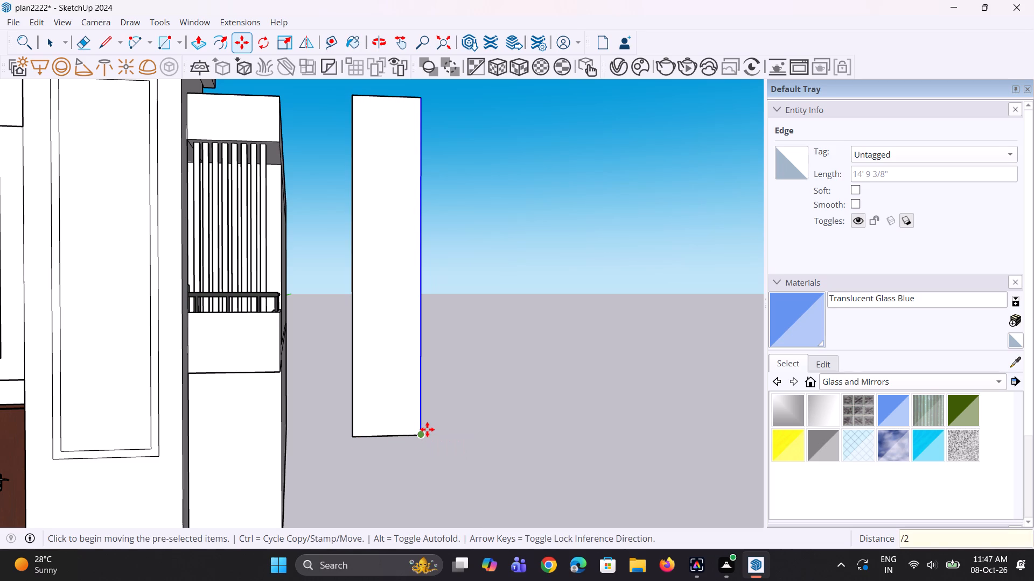
key(Return)
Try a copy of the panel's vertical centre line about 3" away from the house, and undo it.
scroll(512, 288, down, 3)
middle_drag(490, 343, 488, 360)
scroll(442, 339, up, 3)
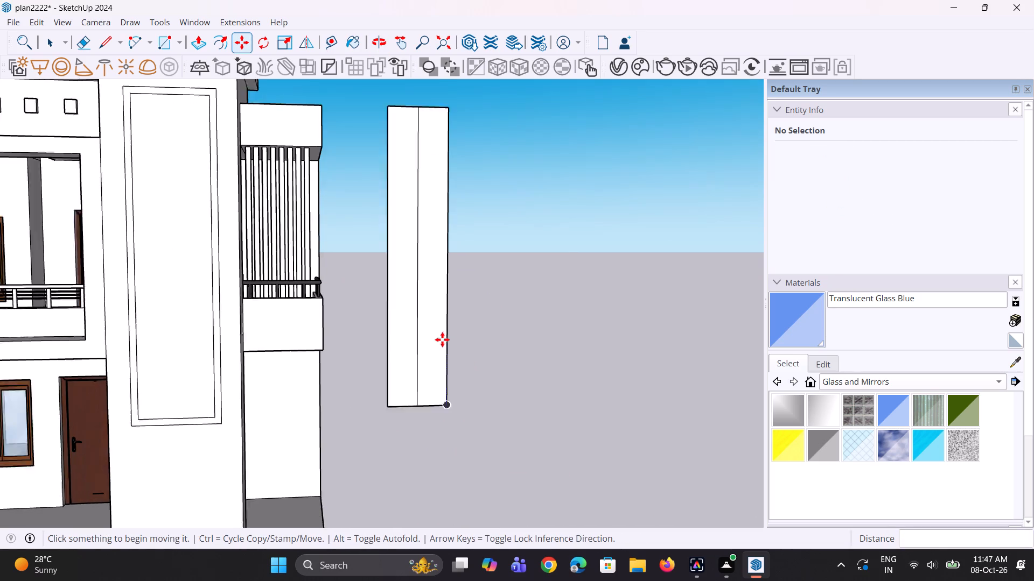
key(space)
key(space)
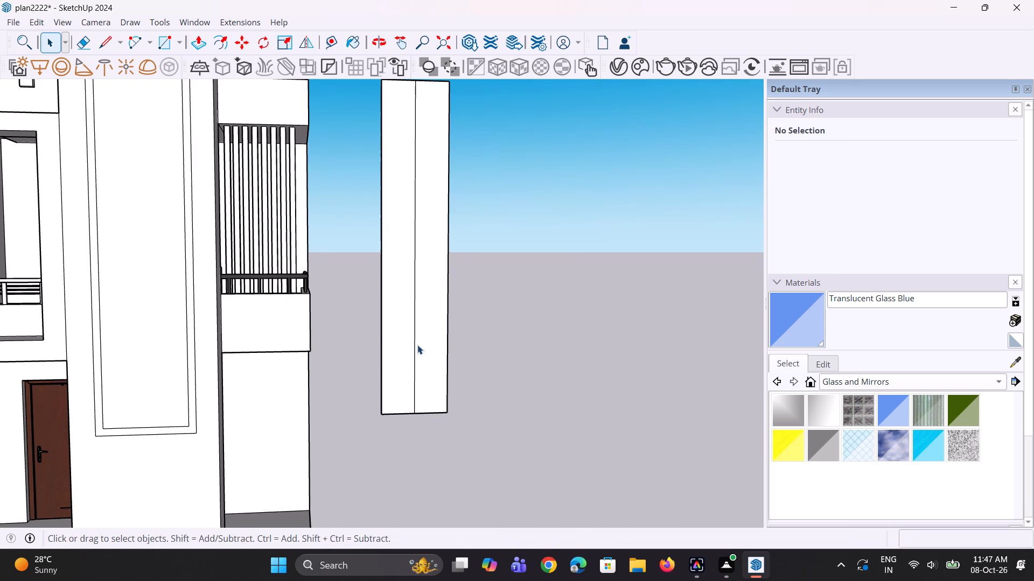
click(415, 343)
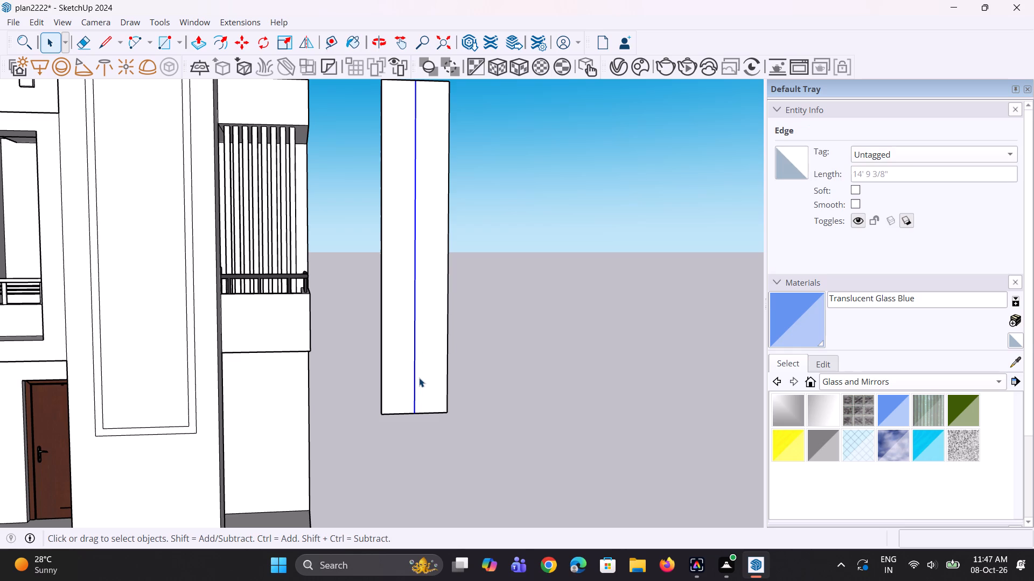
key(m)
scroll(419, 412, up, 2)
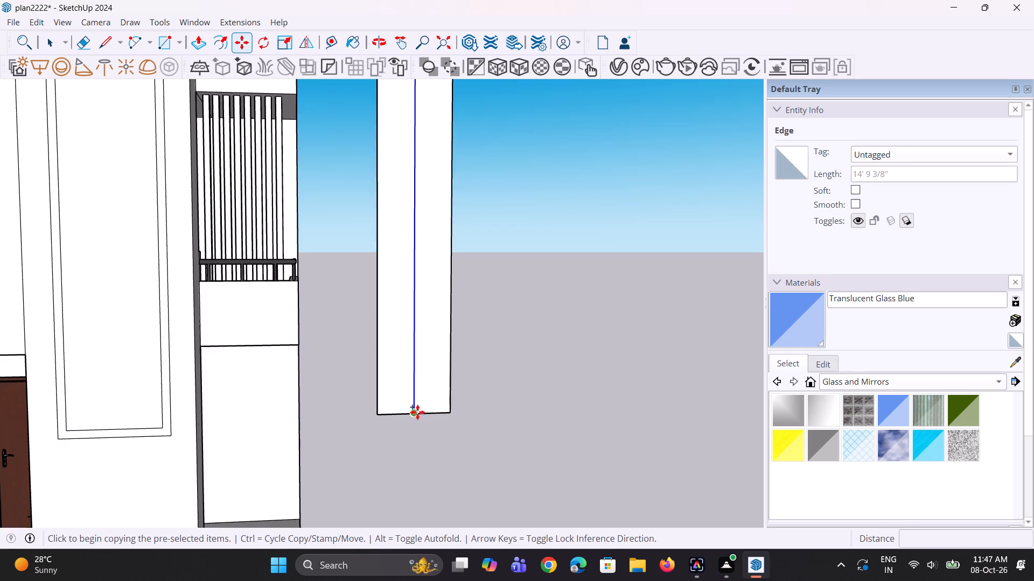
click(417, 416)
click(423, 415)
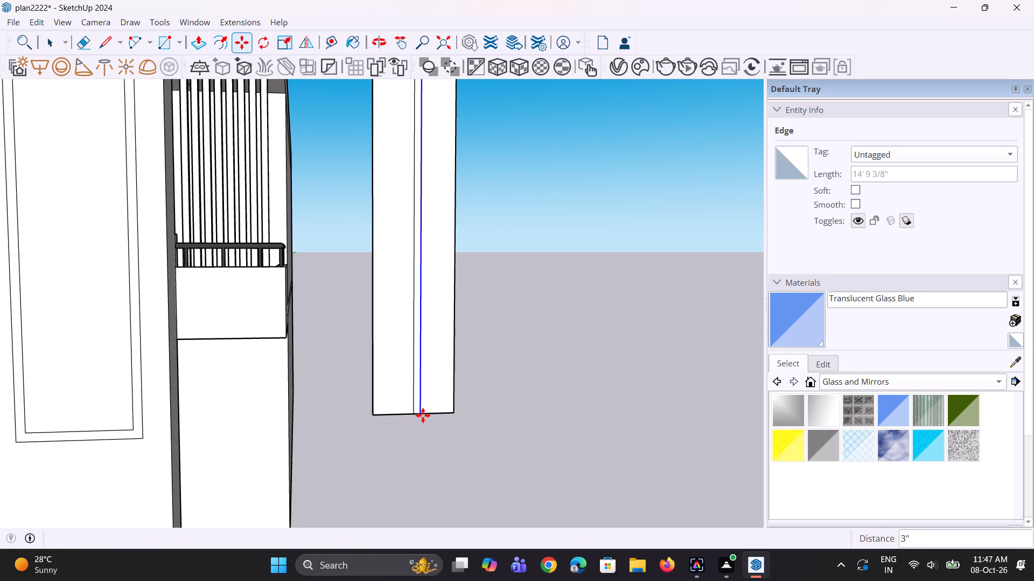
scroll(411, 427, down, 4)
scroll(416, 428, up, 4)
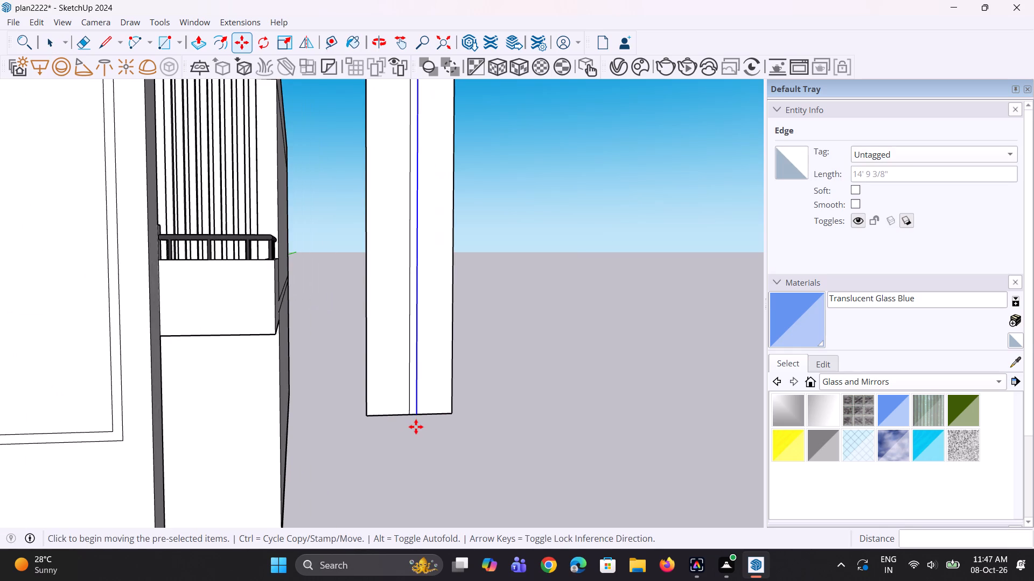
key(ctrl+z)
Copy the panel's vertical centre line about 1" away from the house to form a narrow central strip.
scroll(416, 421, up, 2)
key(space)
click(408, 387)
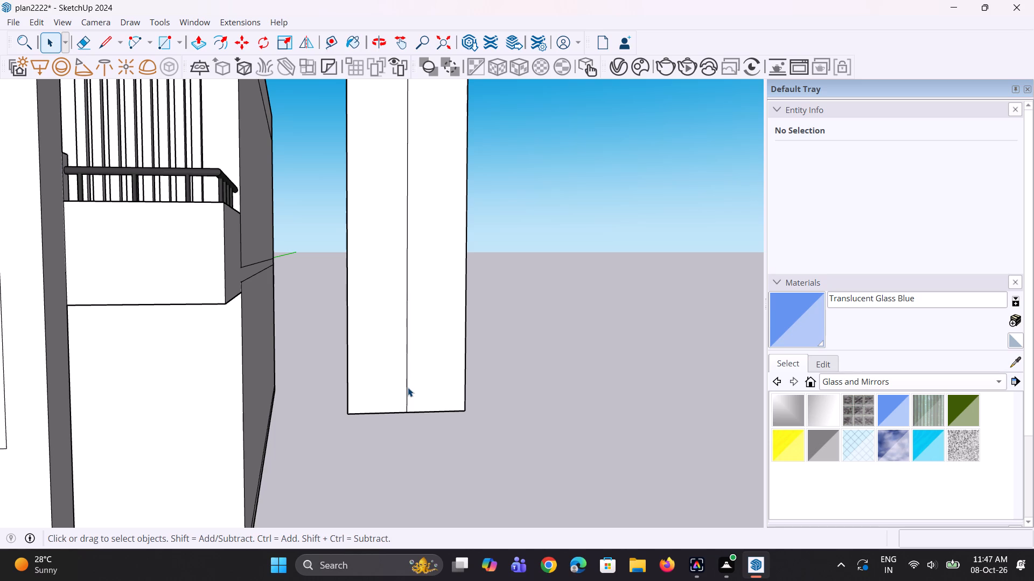
key(m)
scroll(410, 445, up, 4)
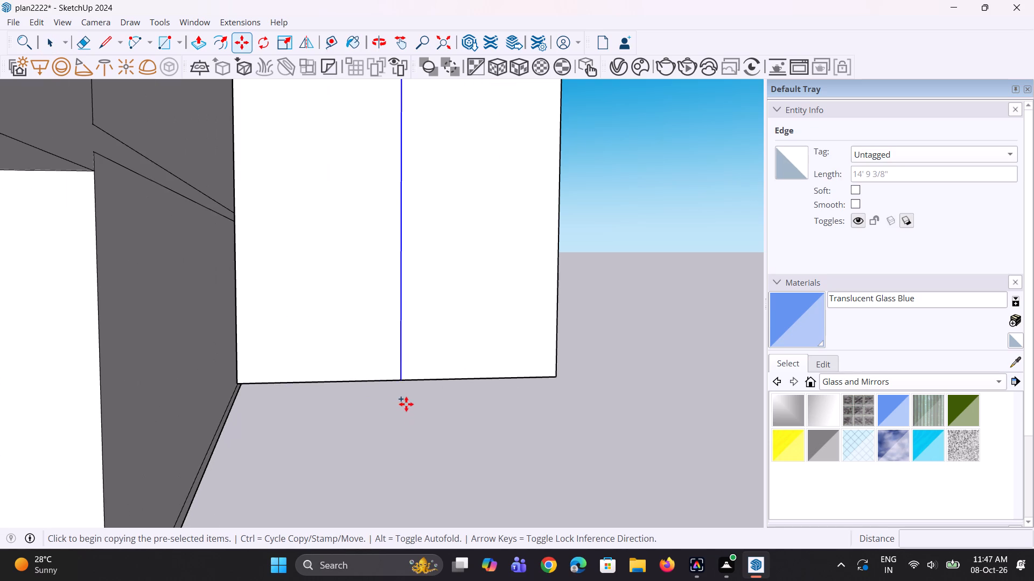
click(402, 378)
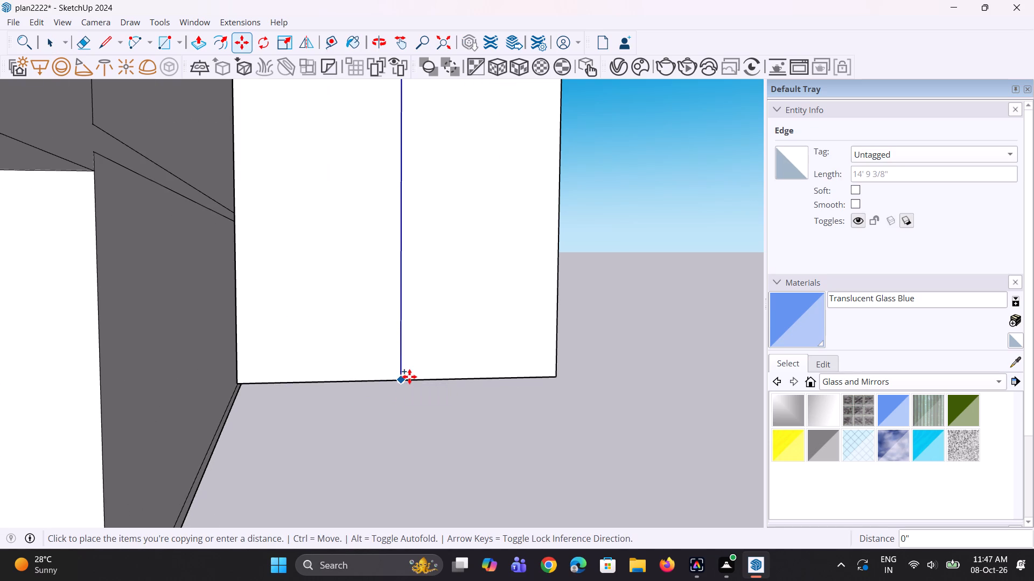
click(409, 377)
scroll(417, 410, down, 9)
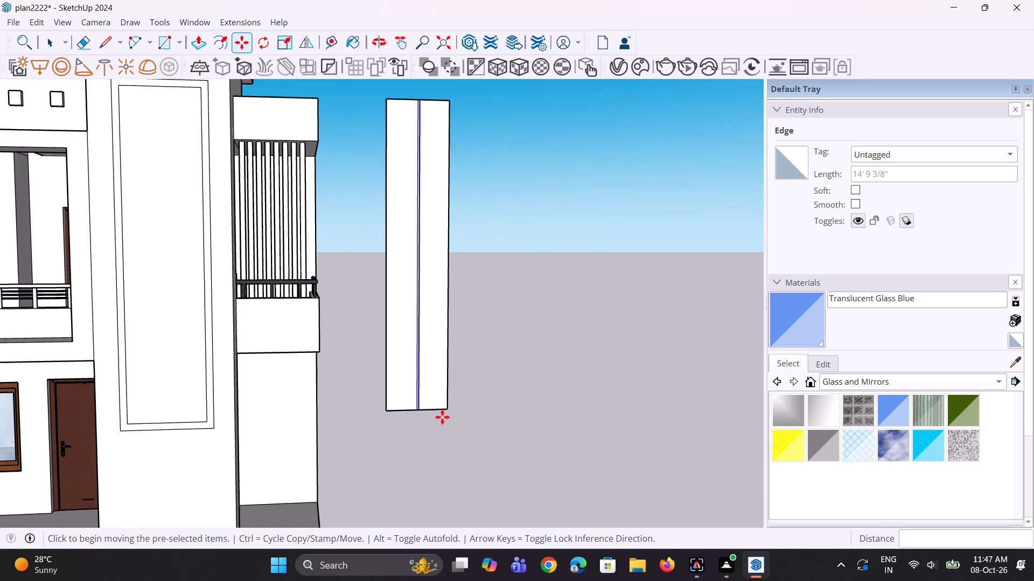
middle_drag(443, 416, 437, 413)
key(space)
key(space)
Copy the panel's three top edge segments down to its bottom edge and divide the height with /5.
scroll(422, 414, down, 2)
scroll(437, 185, up, 2)
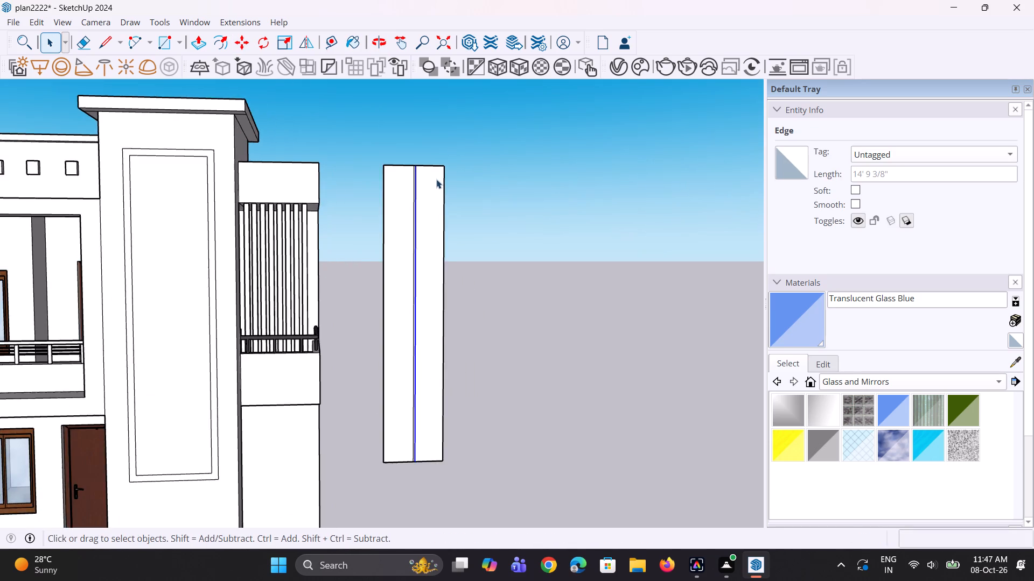
scroll(436, 179, up, 2)
click(438, 165)
scroll(382, 163, up, 4)
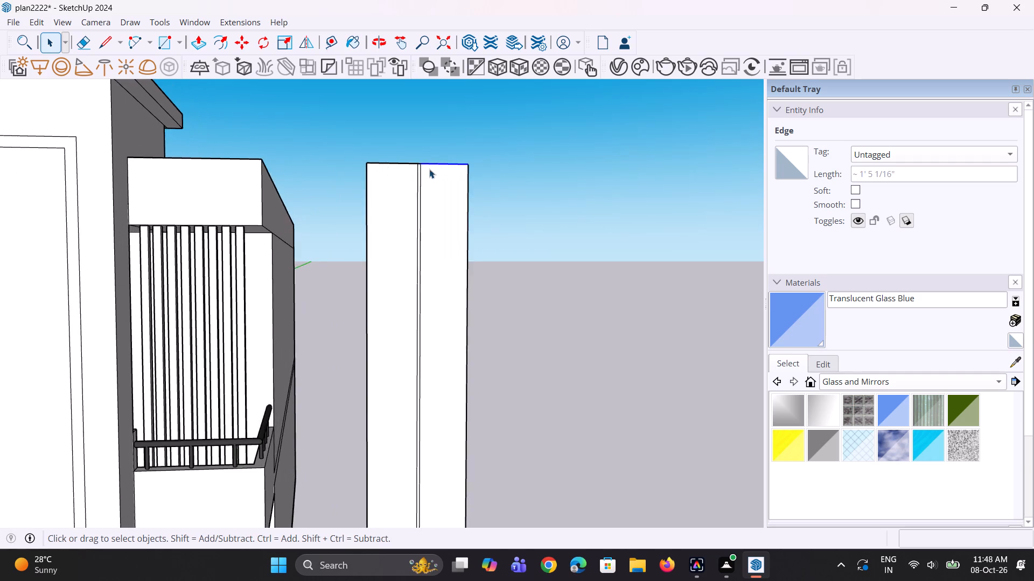
scroll(429, 169, up, 7)
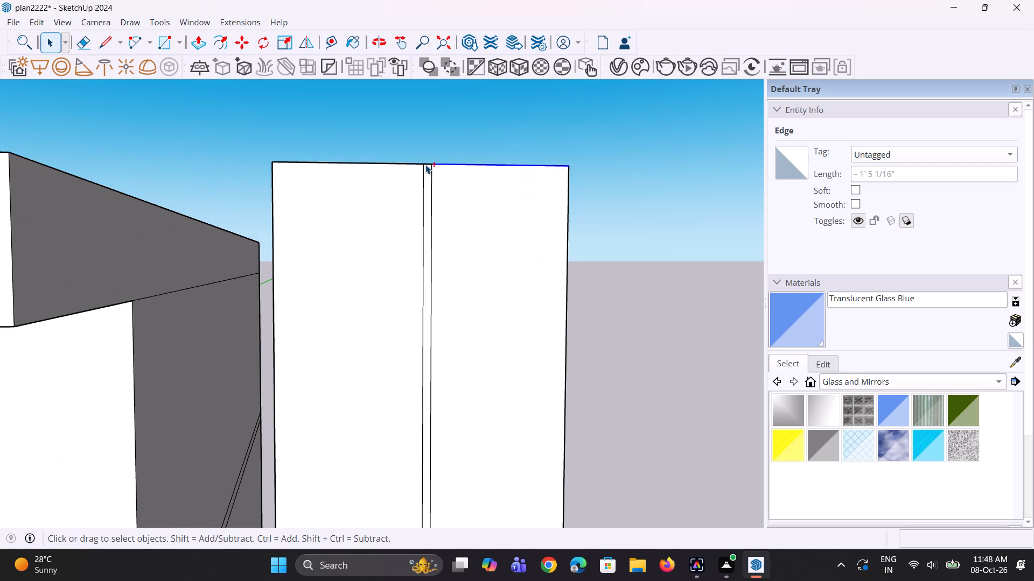
ctrl+click(426, 165)
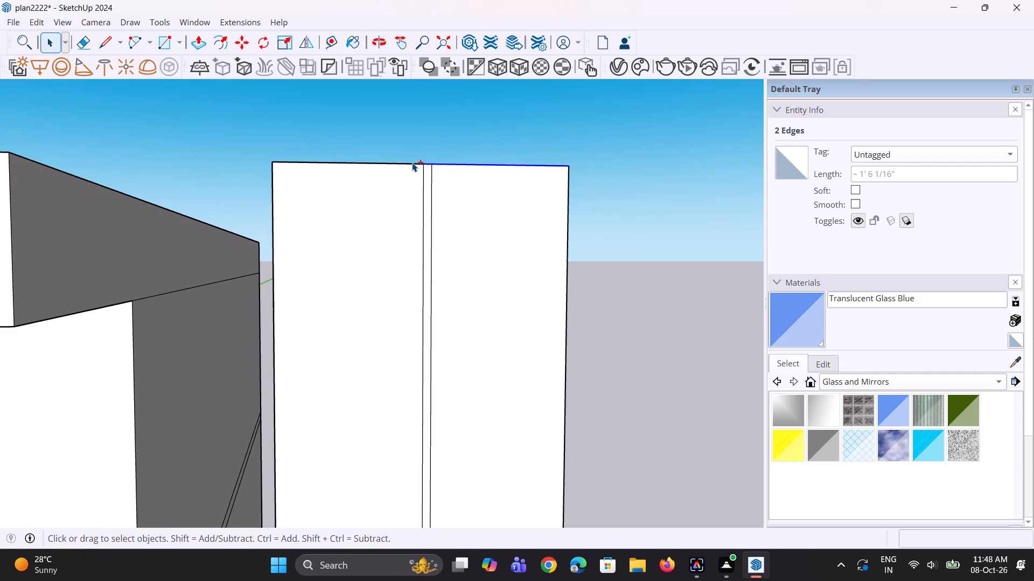
ctrl+click(410, 164)
scroll(401, 196, down, 4)
key(m)
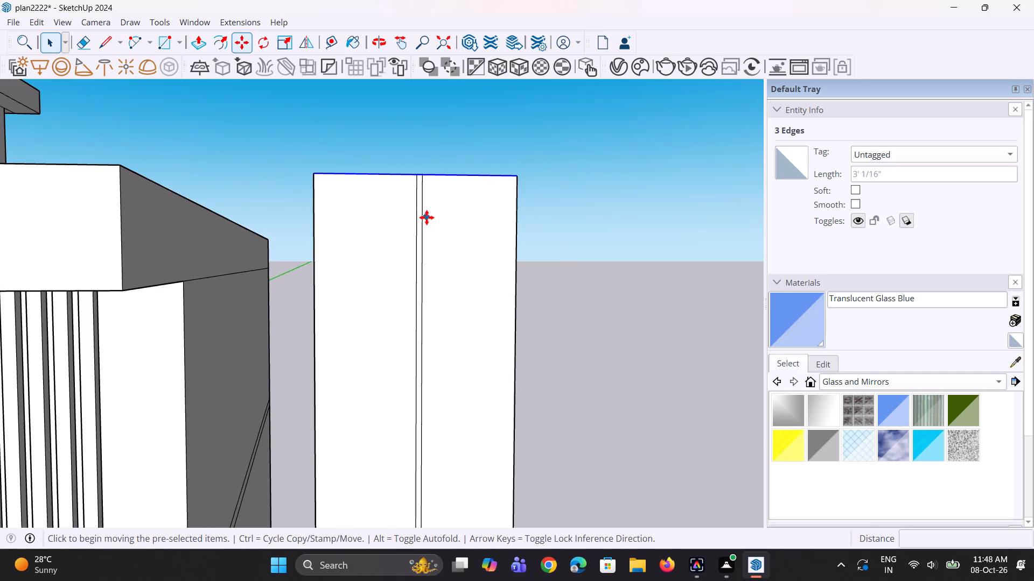
click(518, 178)
scroll(509, 212, down, 2)
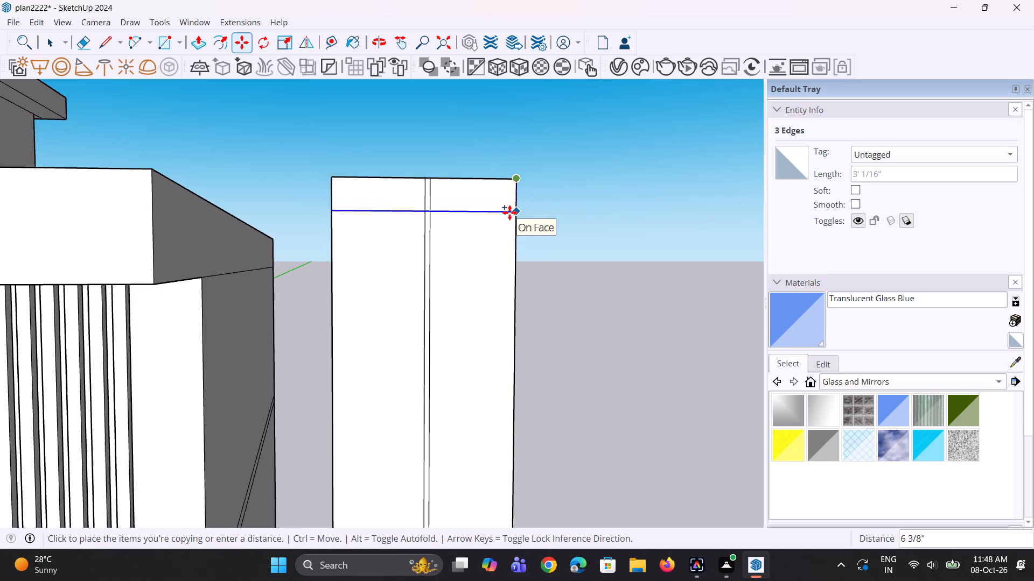
scroll(509, 212, down, 8)
scroll(510, 274, down, 2)
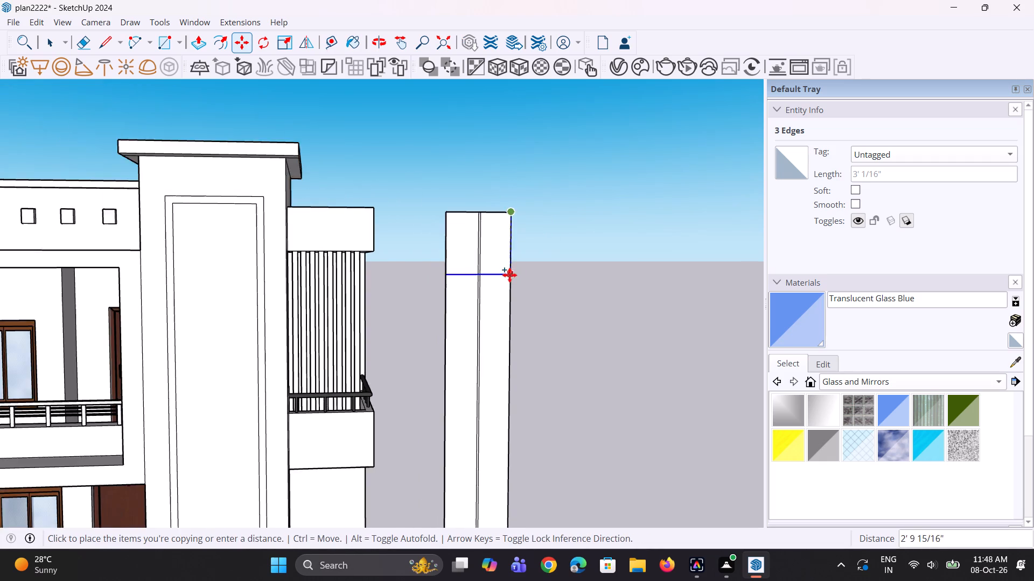
scroll(509, 275, down, 6)
scroll(506, 421, up, 2)
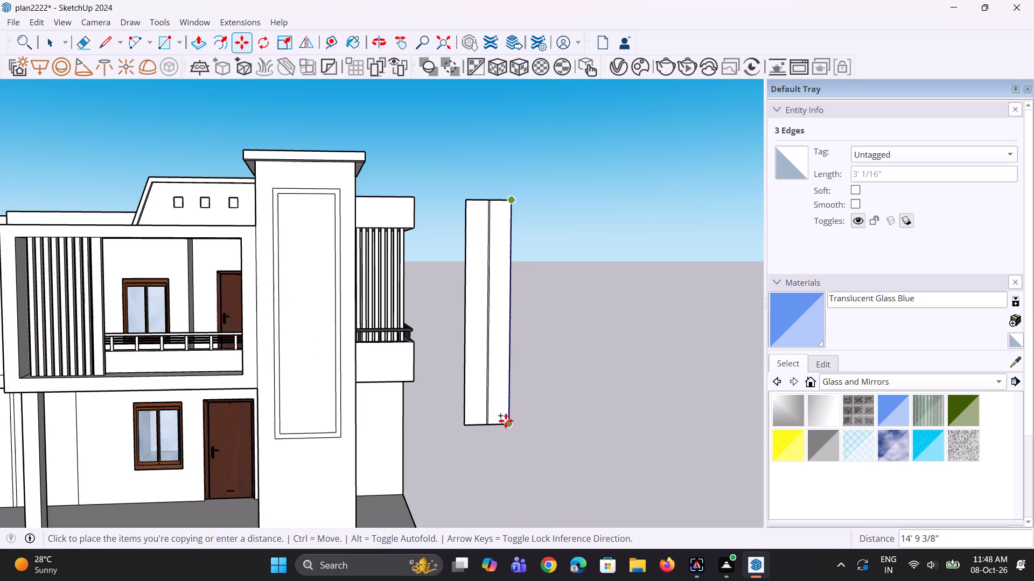
scroll(506, 421, up, 2)
click(505, 422)
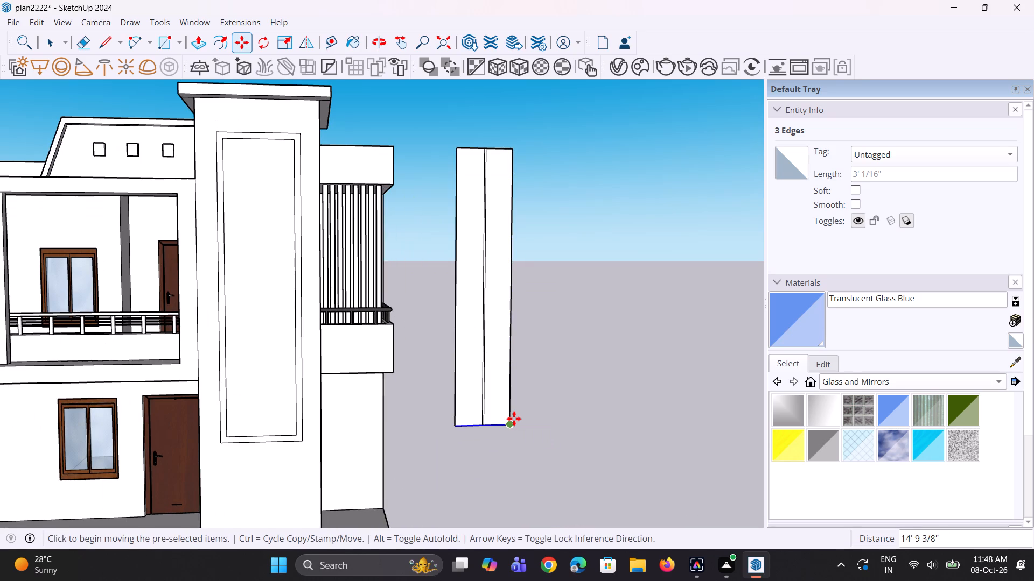
text(/5)
key(Return)
key(space)
key(space)
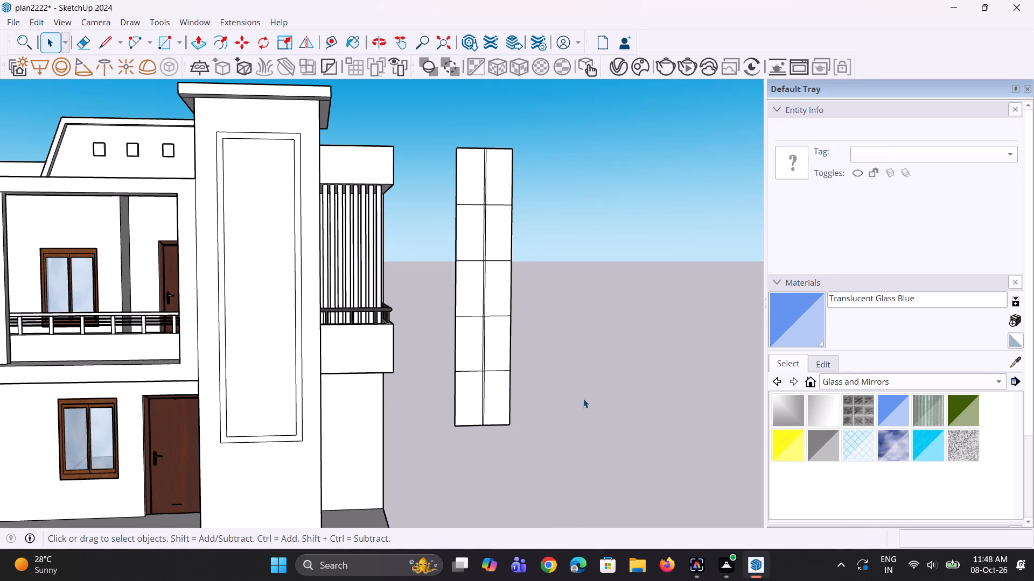
click(584, 398)
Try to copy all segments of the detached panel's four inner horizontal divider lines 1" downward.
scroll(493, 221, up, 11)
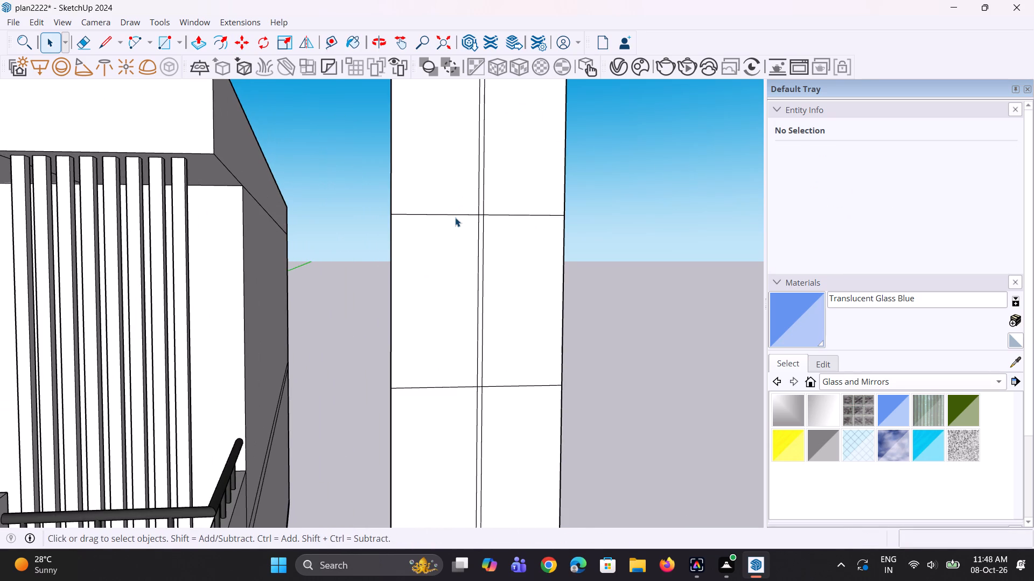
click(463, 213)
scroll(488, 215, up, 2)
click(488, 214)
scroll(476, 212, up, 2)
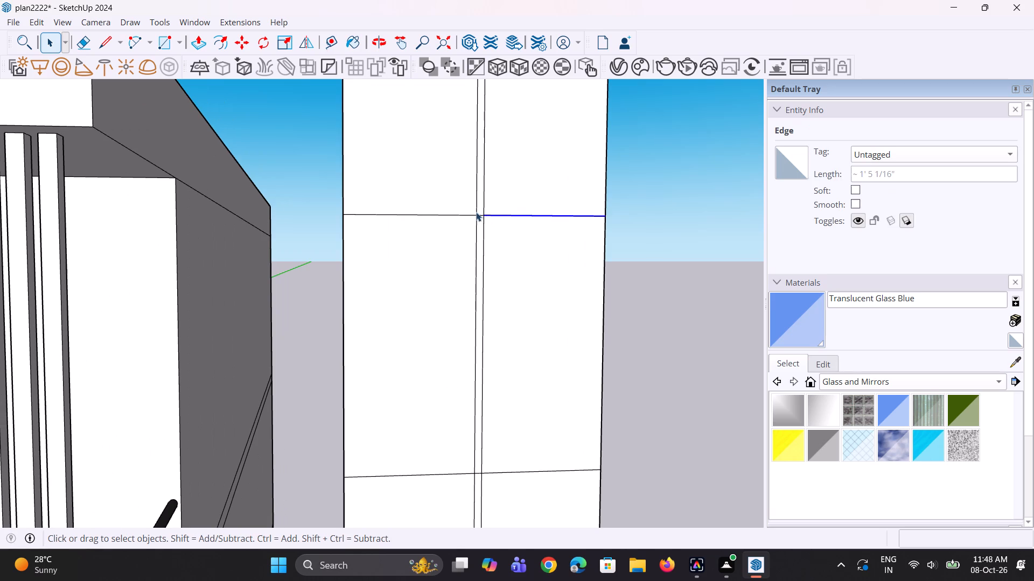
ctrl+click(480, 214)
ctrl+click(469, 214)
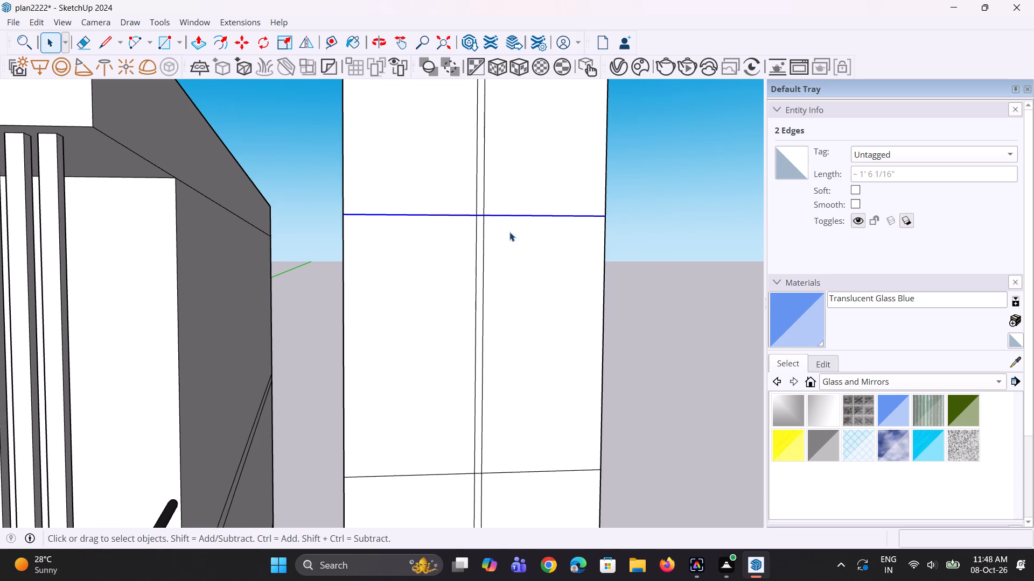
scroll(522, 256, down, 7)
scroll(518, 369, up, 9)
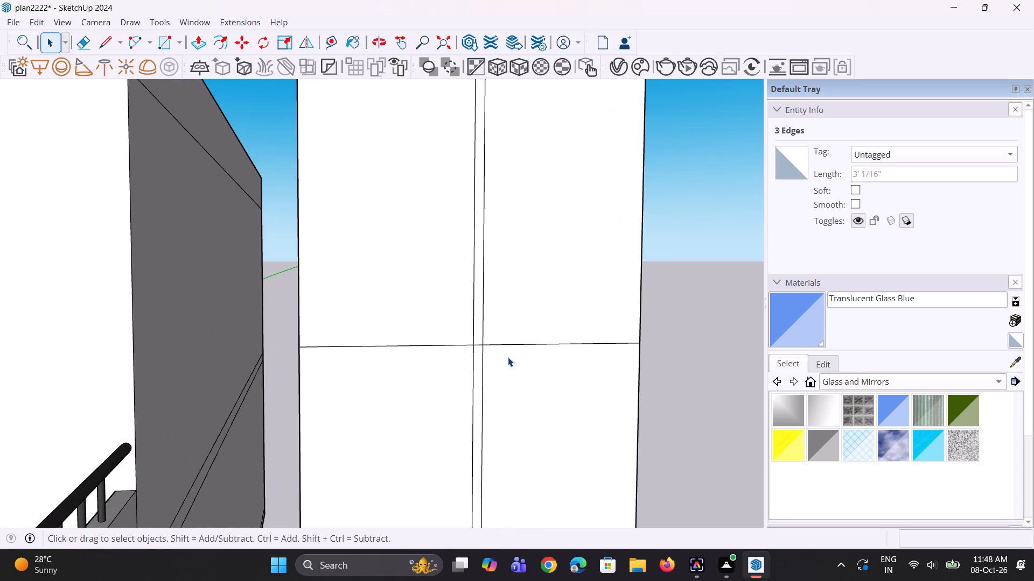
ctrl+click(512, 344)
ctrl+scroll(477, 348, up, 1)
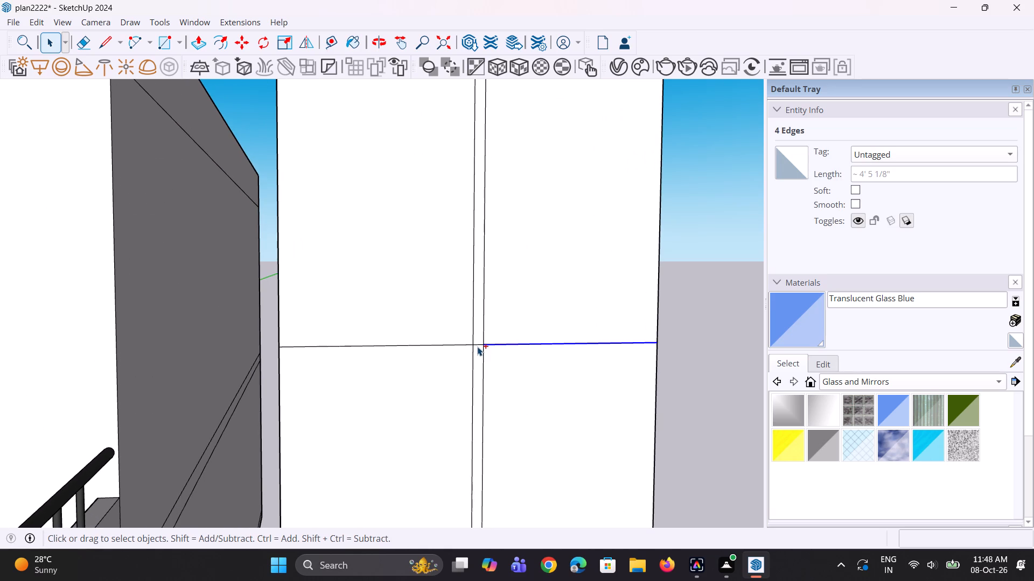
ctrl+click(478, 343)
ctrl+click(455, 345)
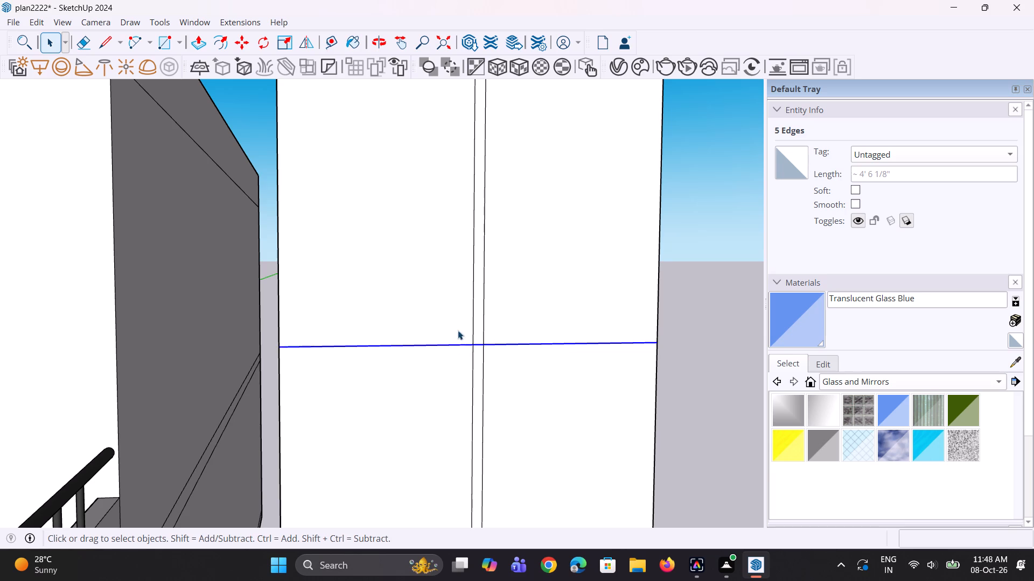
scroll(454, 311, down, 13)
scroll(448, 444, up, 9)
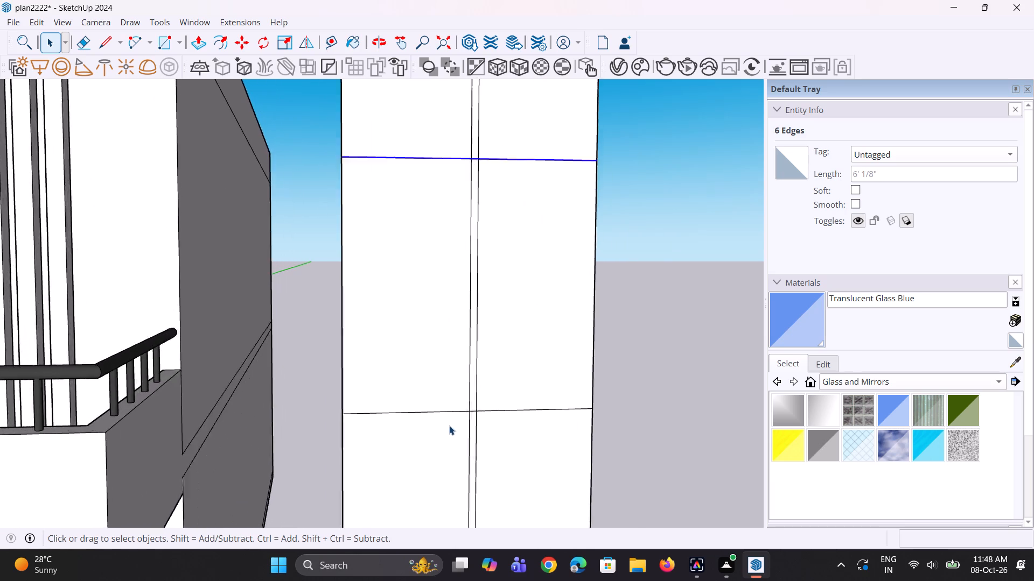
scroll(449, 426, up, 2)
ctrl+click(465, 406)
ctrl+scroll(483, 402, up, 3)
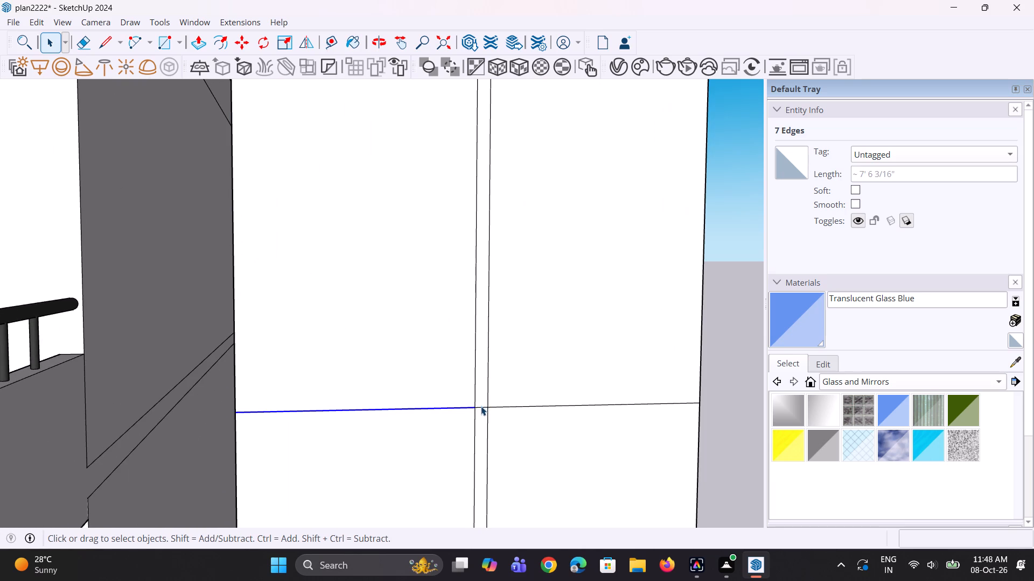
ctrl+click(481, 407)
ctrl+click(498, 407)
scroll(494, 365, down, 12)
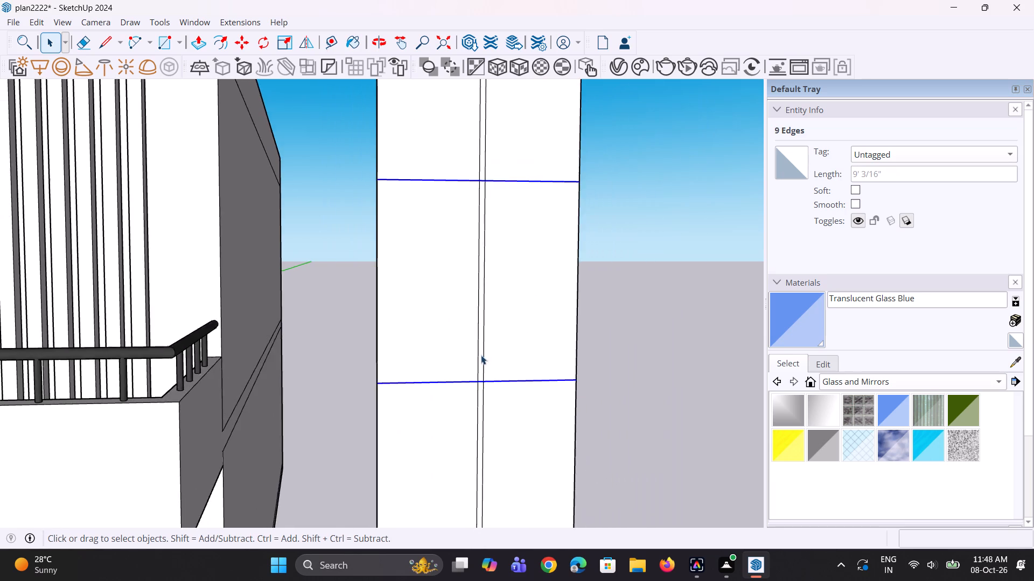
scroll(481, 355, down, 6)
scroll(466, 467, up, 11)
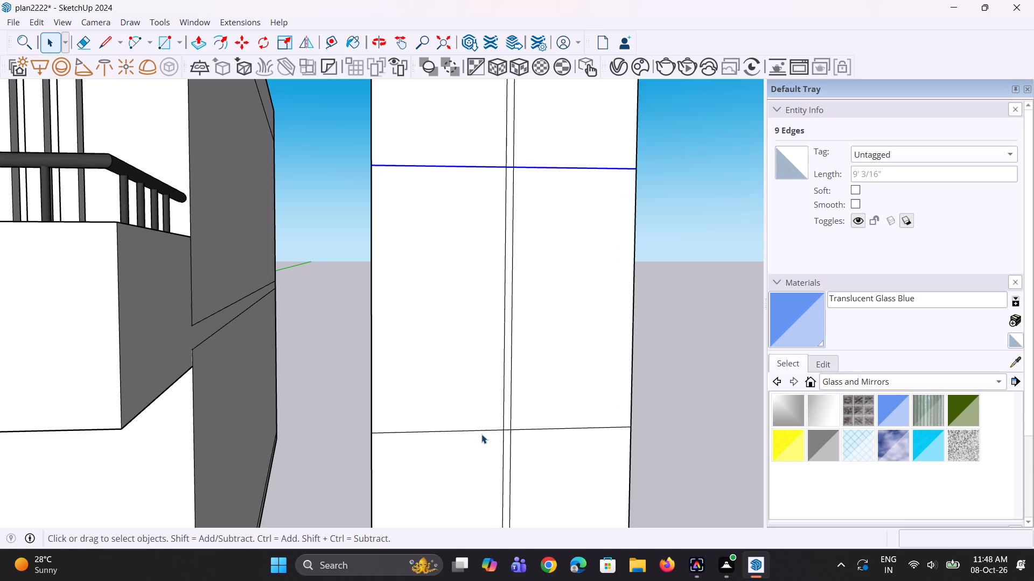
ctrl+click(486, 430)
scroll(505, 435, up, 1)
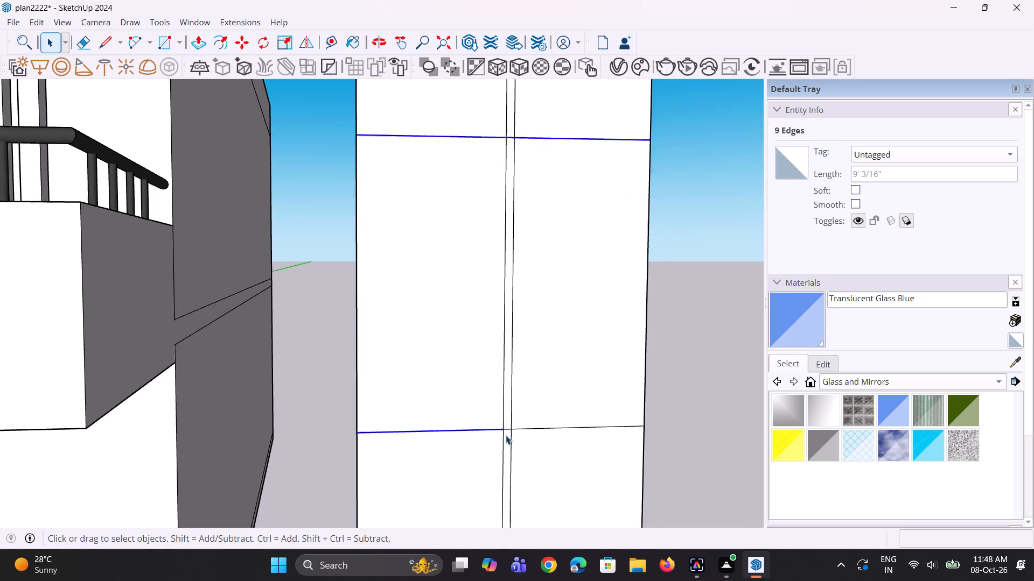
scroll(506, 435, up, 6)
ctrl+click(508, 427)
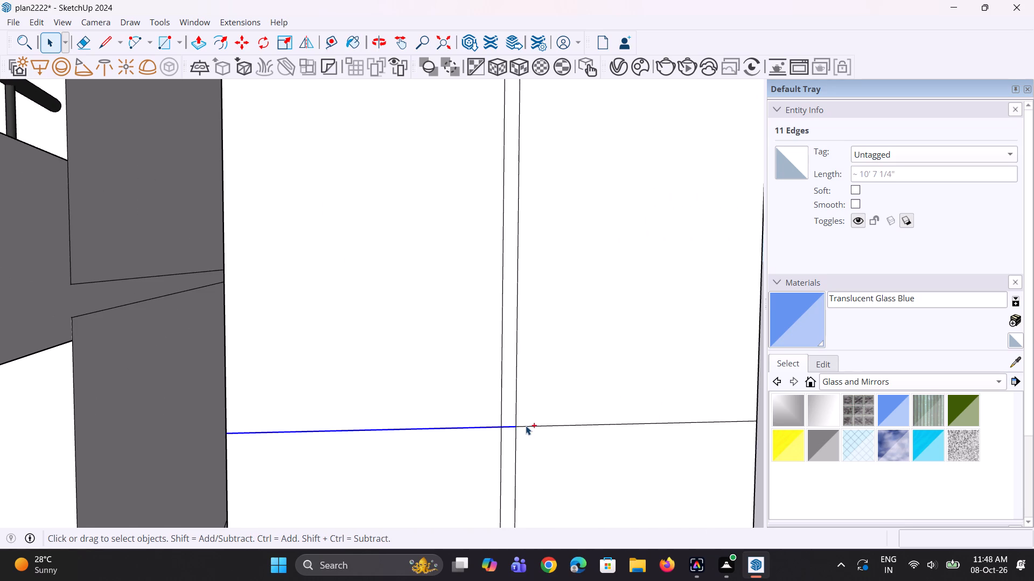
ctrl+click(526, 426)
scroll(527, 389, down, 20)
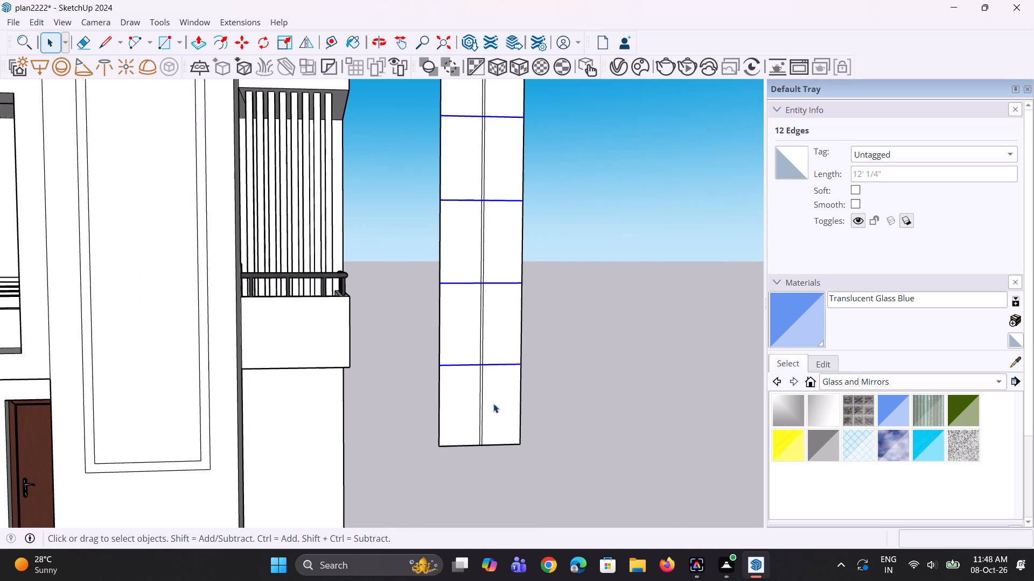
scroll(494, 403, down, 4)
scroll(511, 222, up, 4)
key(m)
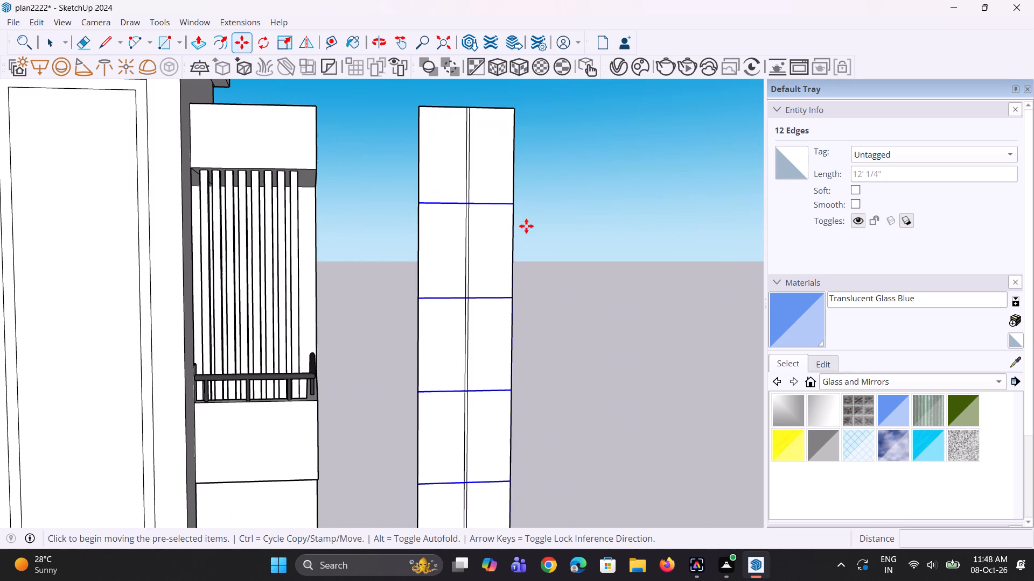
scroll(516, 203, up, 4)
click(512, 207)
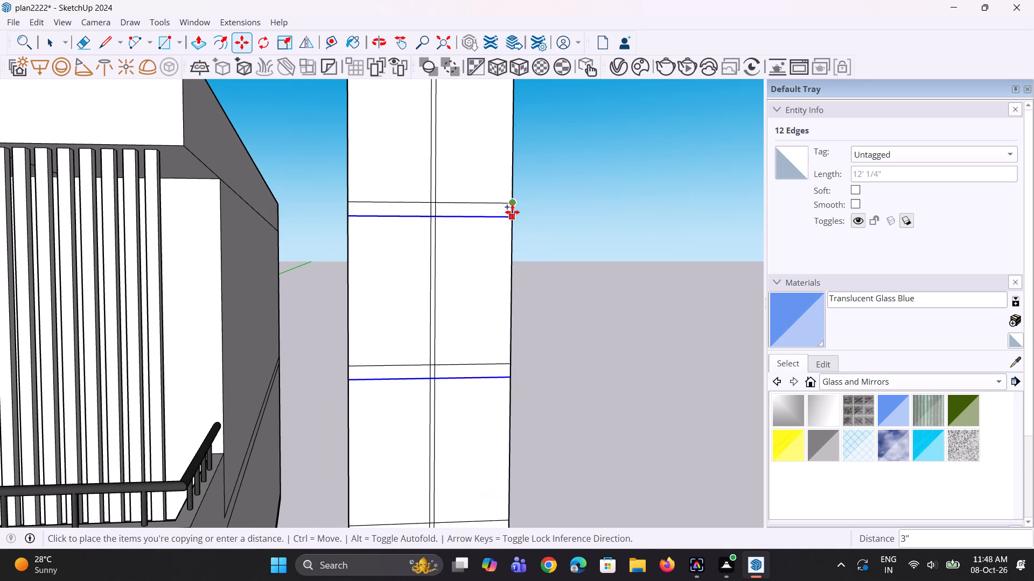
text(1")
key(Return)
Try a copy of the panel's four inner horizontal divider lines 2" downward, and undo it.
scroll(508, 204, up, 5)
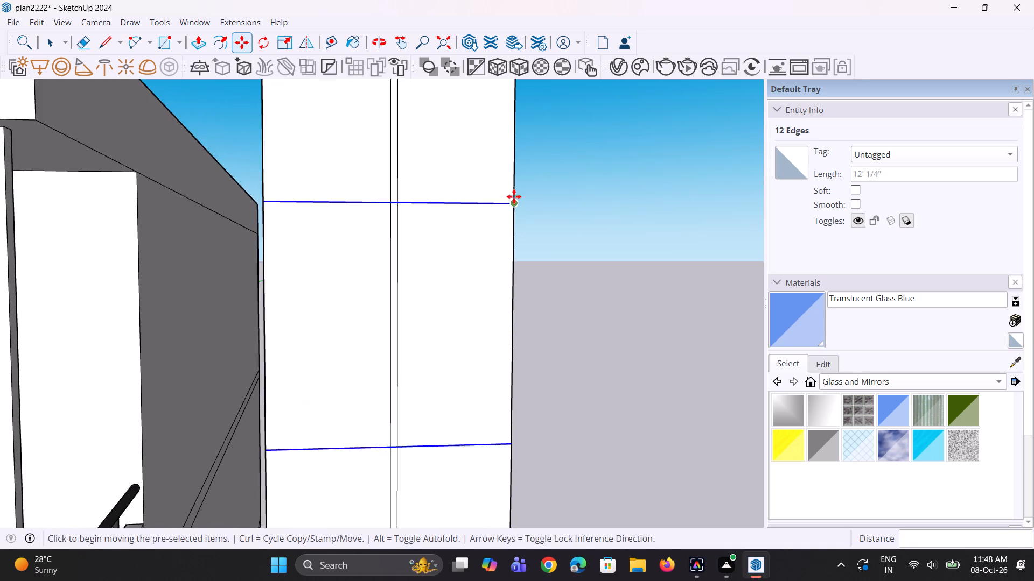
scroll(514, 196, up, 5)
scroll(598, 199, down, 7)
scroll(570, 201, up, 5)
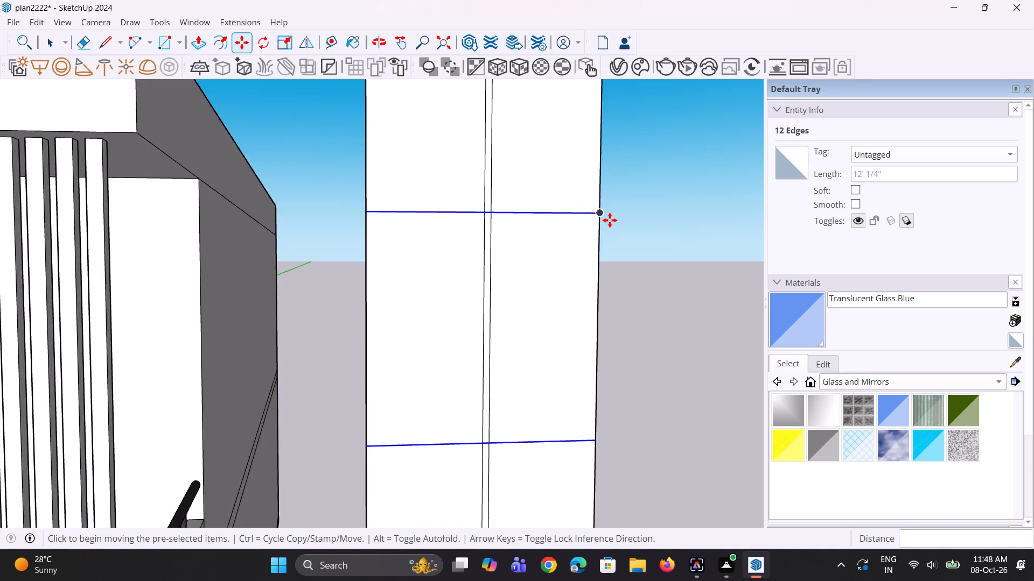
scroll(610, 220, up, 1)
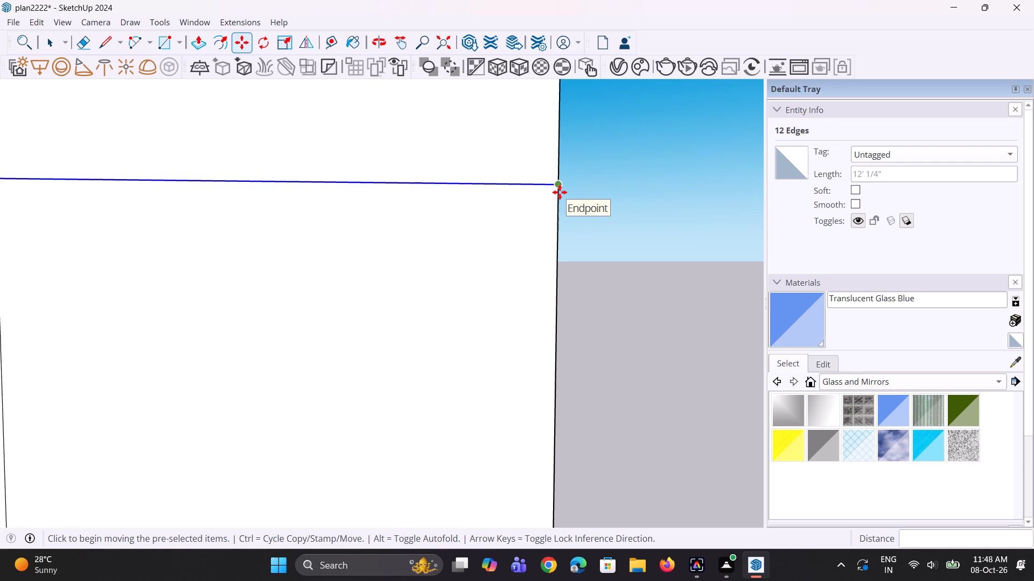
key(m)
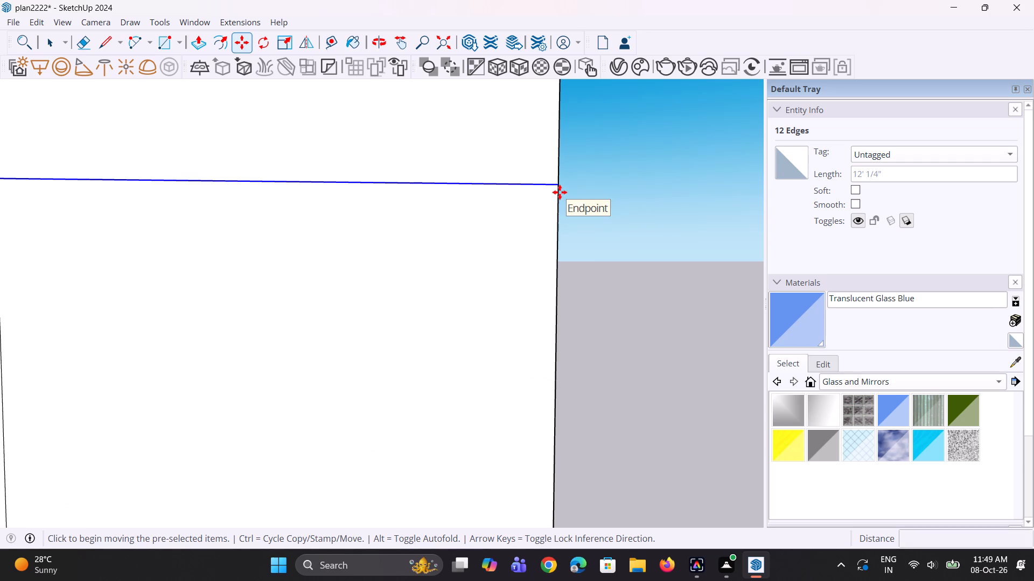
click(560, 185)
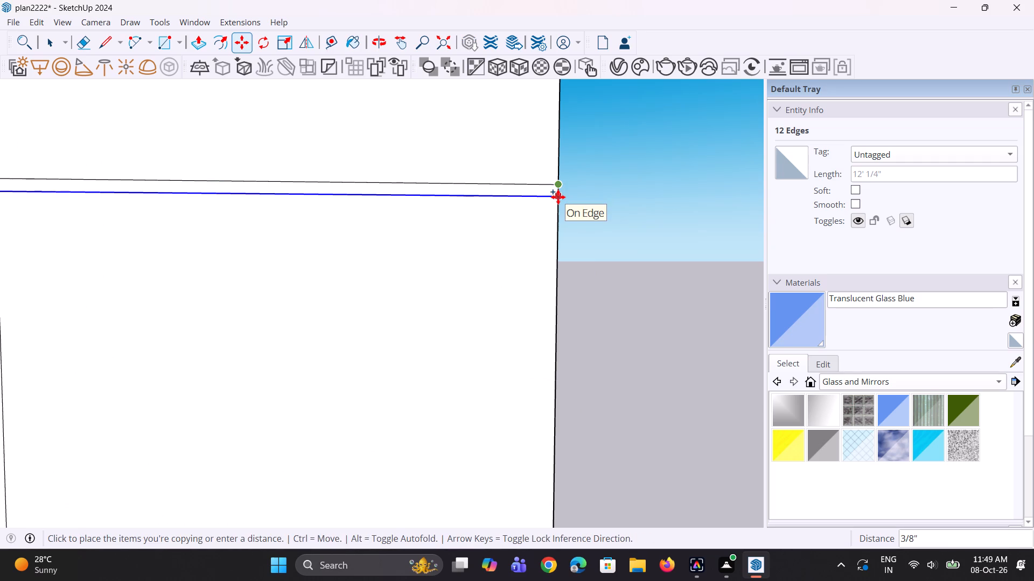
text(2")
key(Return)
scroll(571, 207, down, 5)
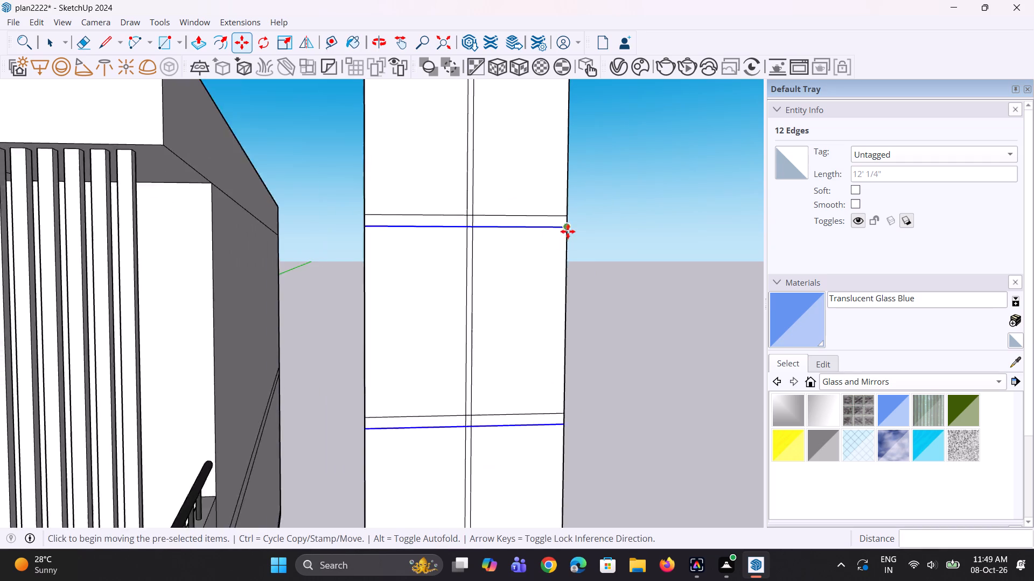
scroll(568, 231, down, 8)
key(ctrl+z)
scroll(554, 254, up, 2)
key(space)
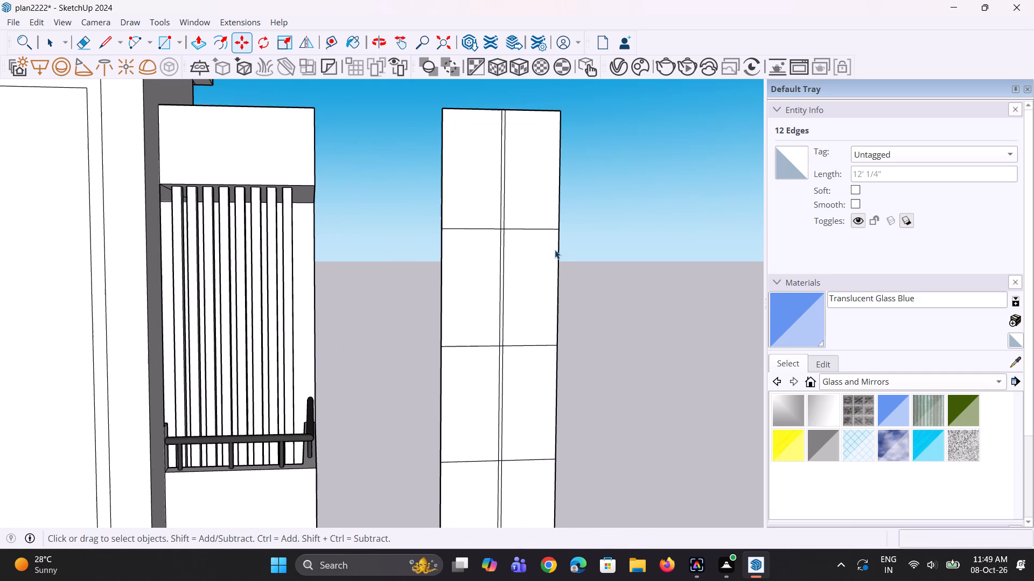
Copy all segments of the detached panel's four inner horizontal divider lines 1" downward to form narrow strips.
key(space)
click(551, 230)
scroll(491, 234, up, 8)
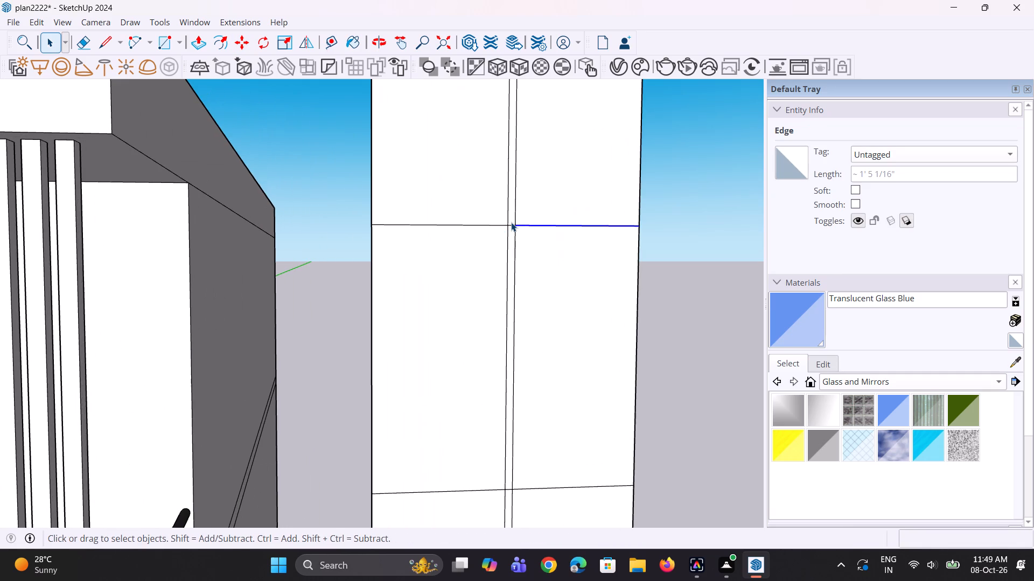
ctrl+click(512, 225)
ctrl+click(503, 225)
scroll(494, 224, down, 6)
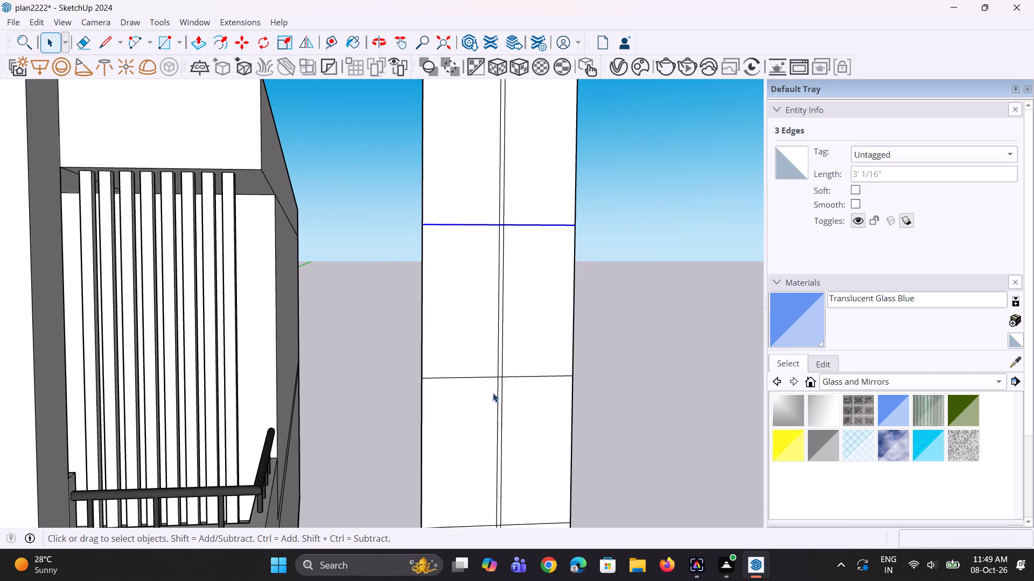
scroll(481, 395, up, 7)
ctrl+click(491, 362)
ctrl+scroll(518, 365, up, 3)
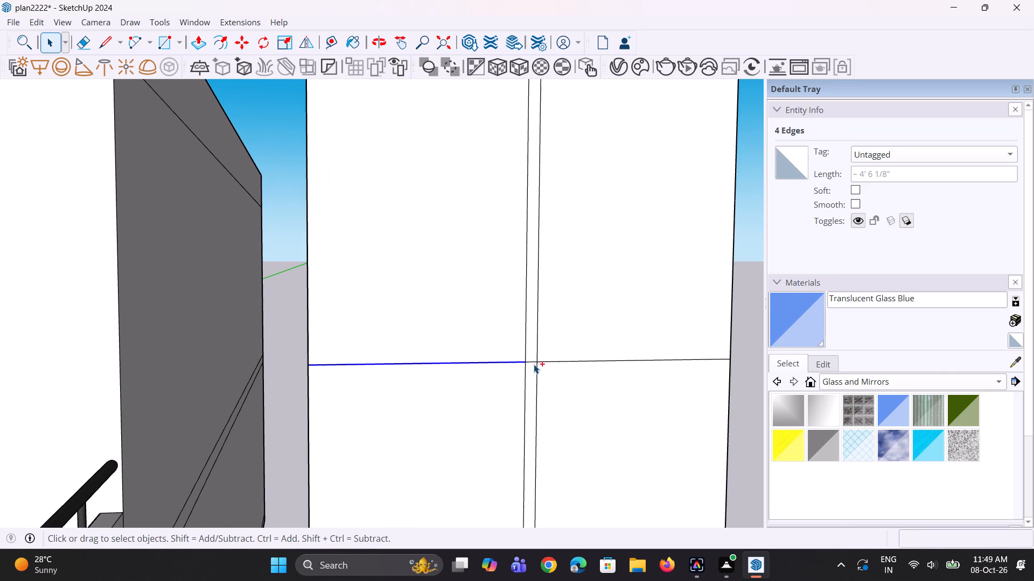
ctrl+click(532, 362)
ctrl+click(545, 362)
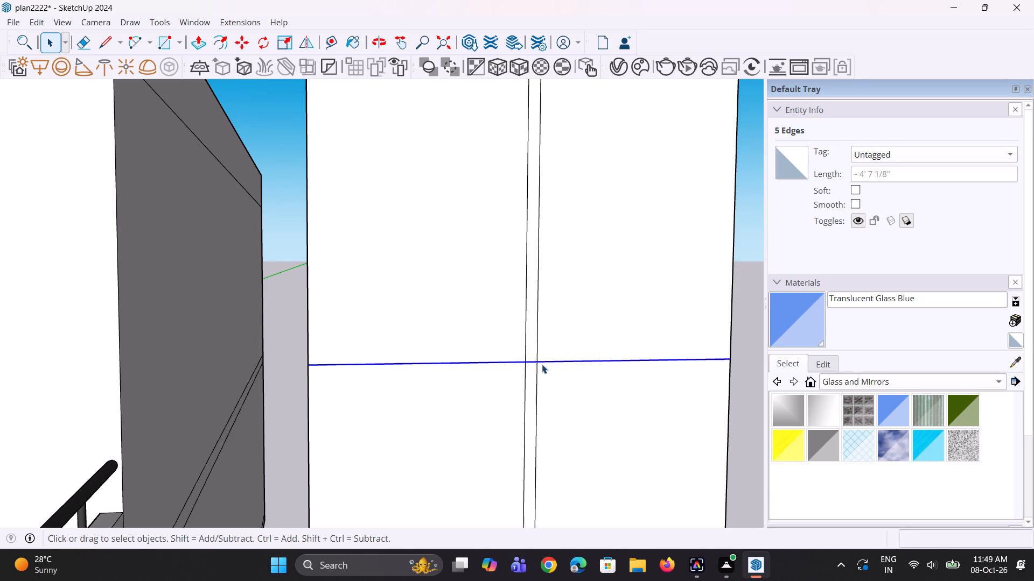
scroll(465, 355, down, 16)
scroll(418, 448, up, 12)
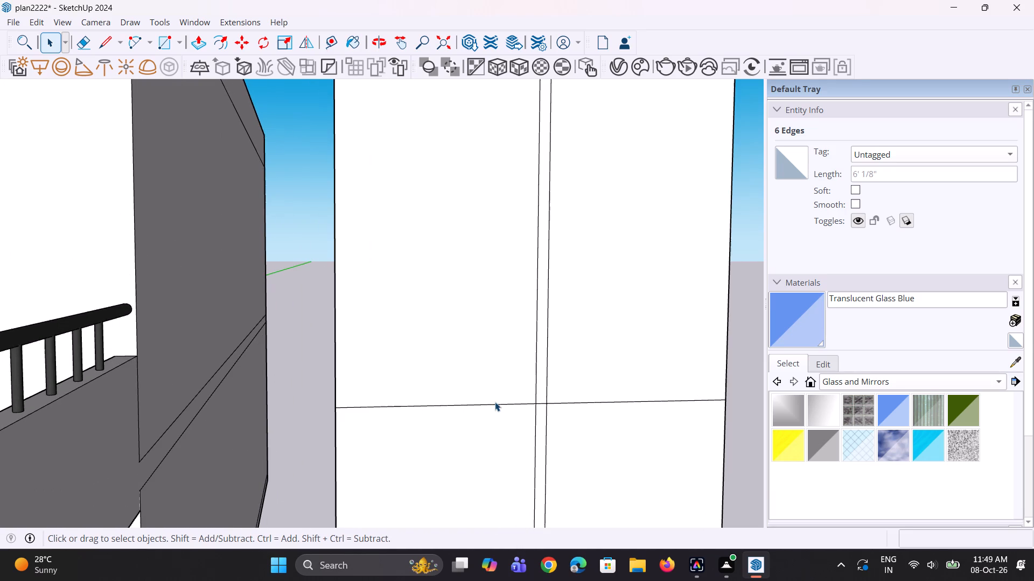
ctrl+click(502, 405)
ctrl+scroll(552, 405, up, 1)
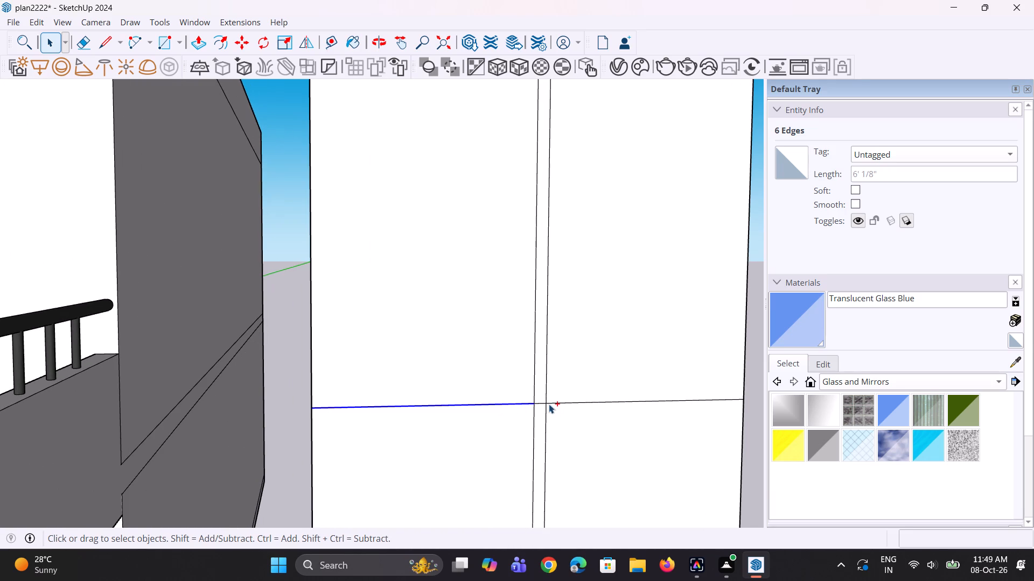
ctrl+click(542, 403)
ctrl+click(551, 403)
scroll(484, 351, down, 3)
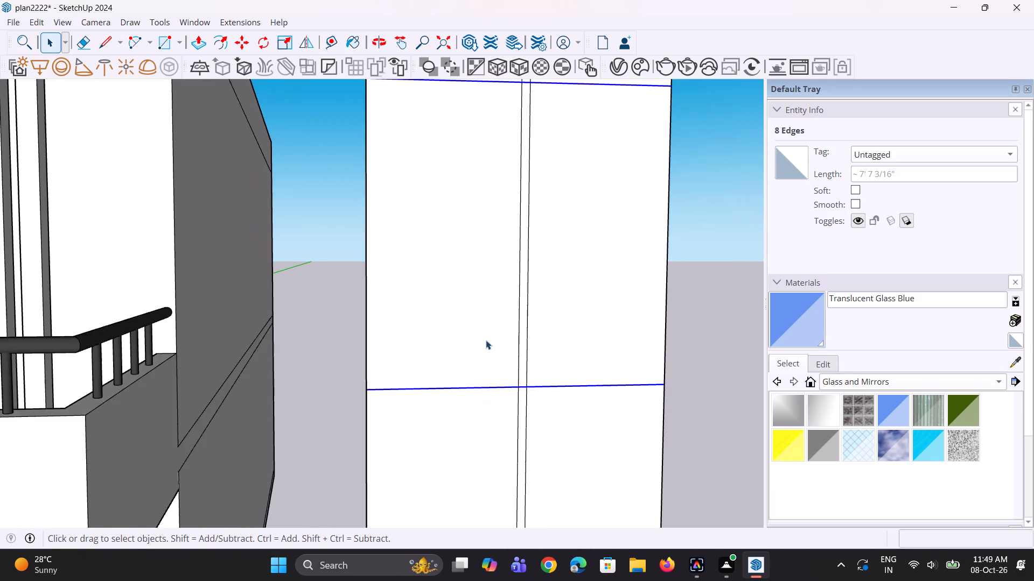
scroll(486, 340, down, 14)
scroll(481, 472, up, 11)
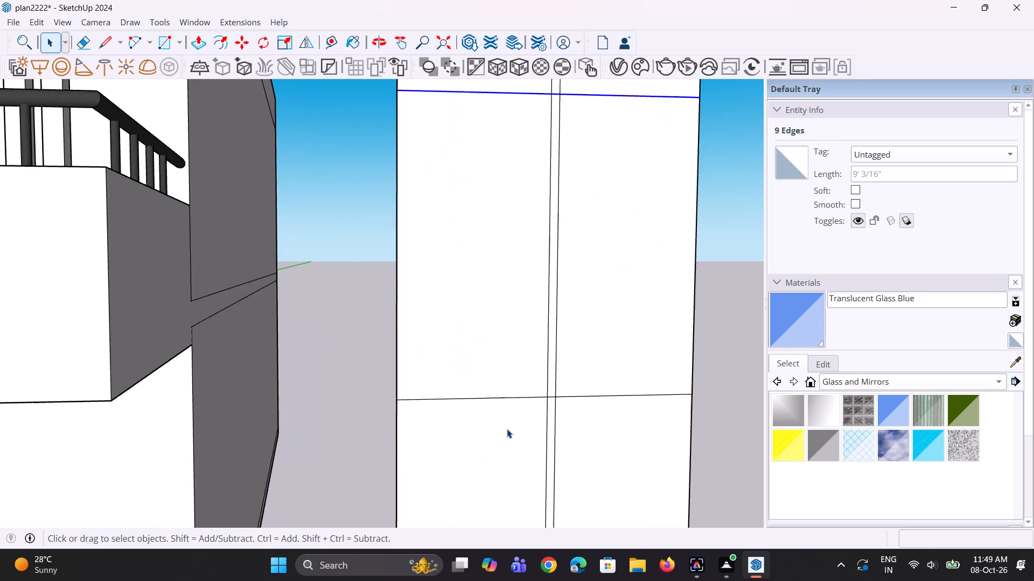
scroll(507, 429, up, 5)
ctrl+click(536, 383)
ctrl+scroll(565, 387, up, 2)
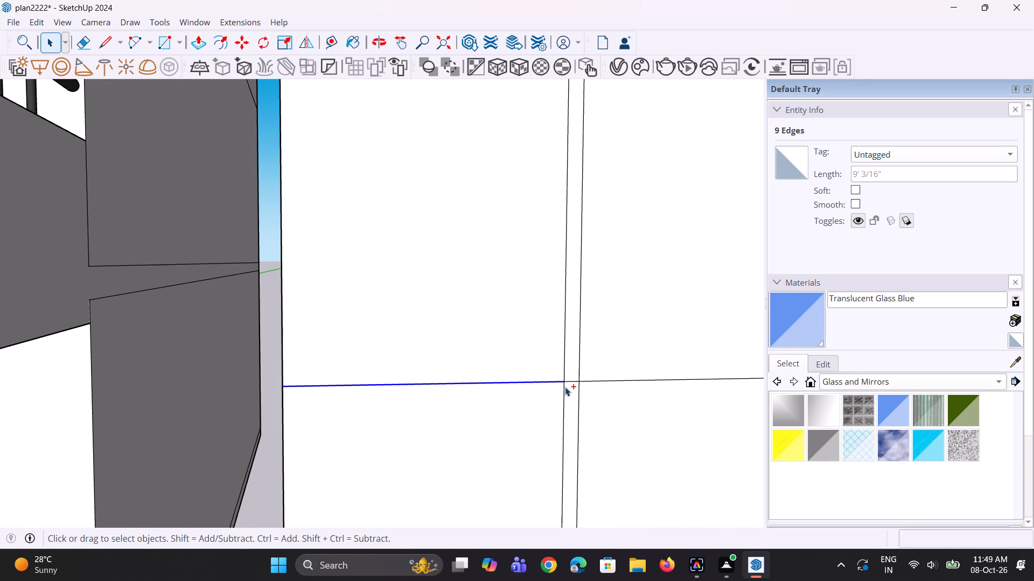
ctrl+click(570, 382)
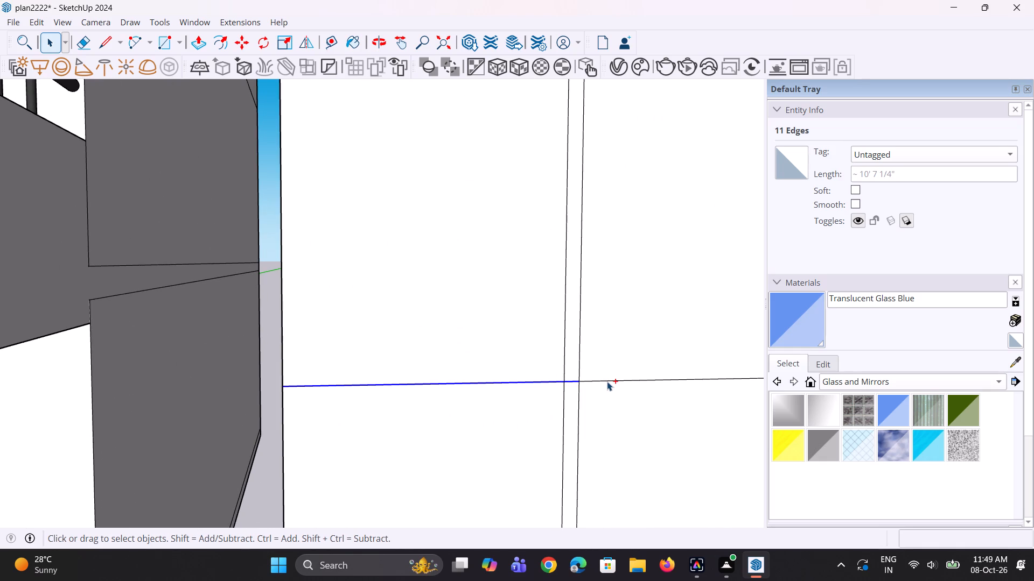
ctrl+click(607, 381)
scroll(277, 384, down, 8)
scroll(290, 370, up, 5)
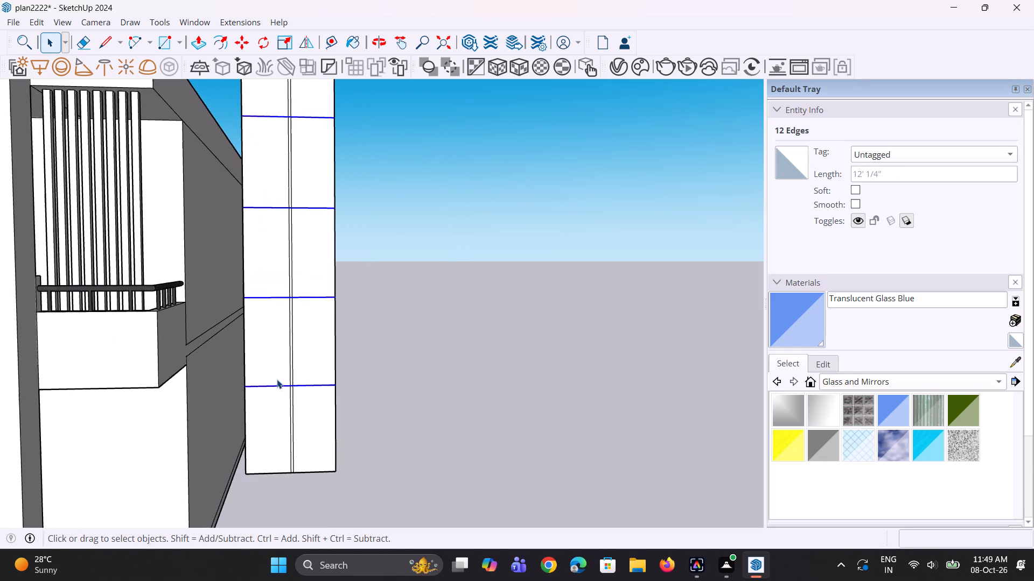
scroll(312, 386, down, 3)
scroll(255, 388, up, 5)
key(m)
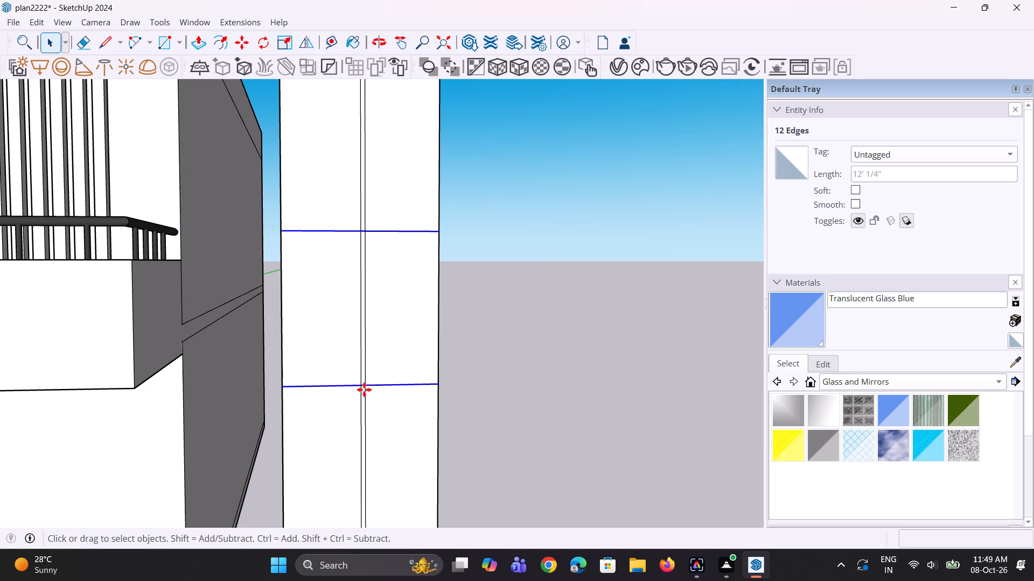
scroll(421, 392, up, 2)
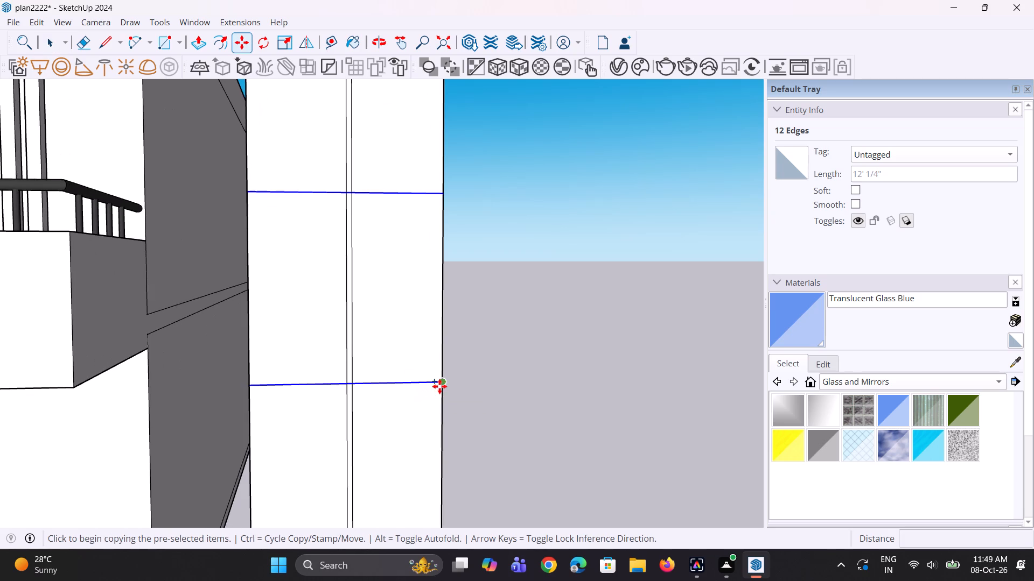
click(441, 386)
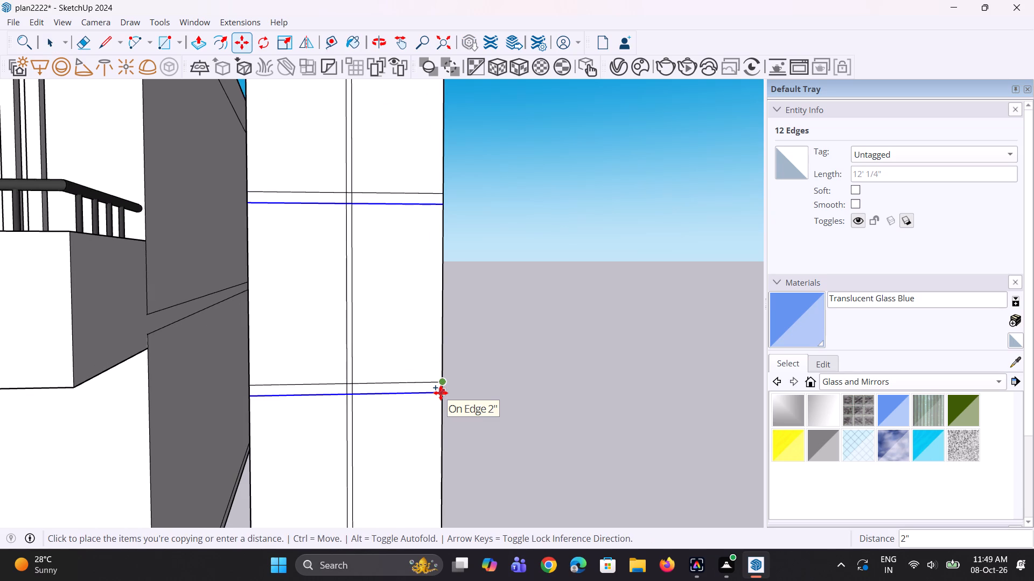
text(1")
key(Return)
key(space)
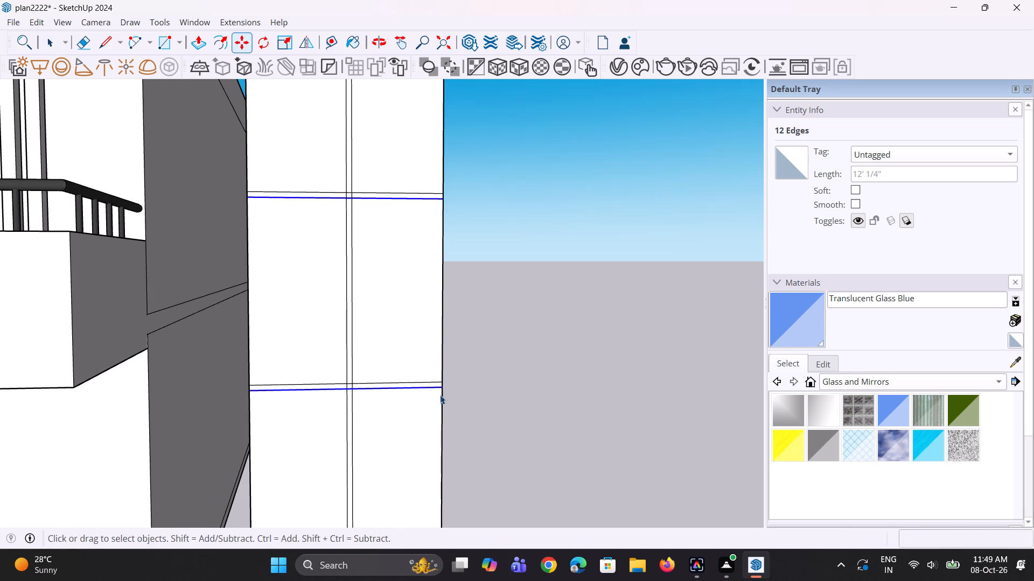
key(space)
click(452, 390)
Erase the short edges where the vertical strip crosses the panel's two lower horizontal strips, leaving the crossings open.
scroll(314, 181, up, 6)
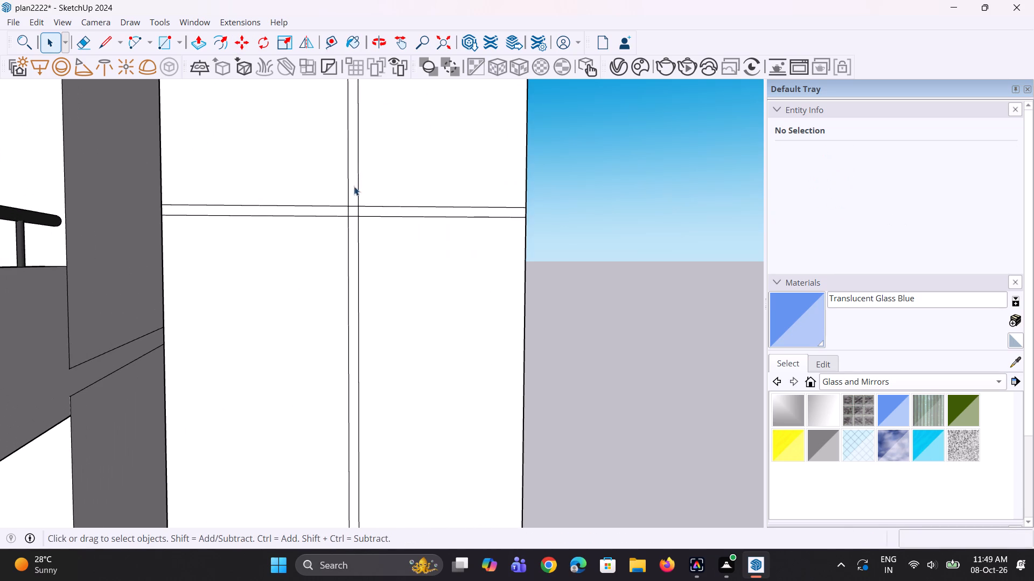
key(e)
scroll(352, 195, up, 6)
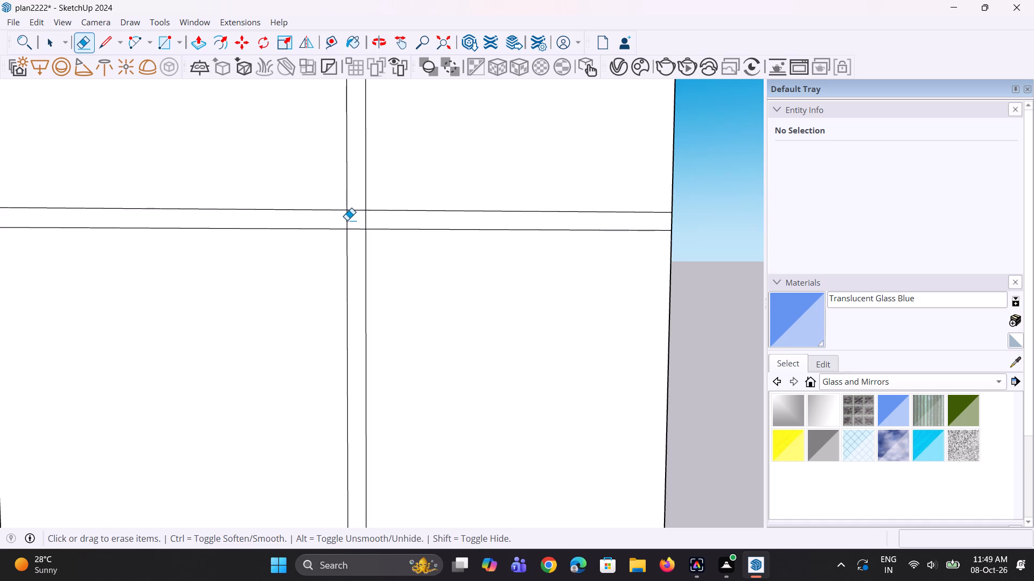
click(347, 220)
click(364, 221)
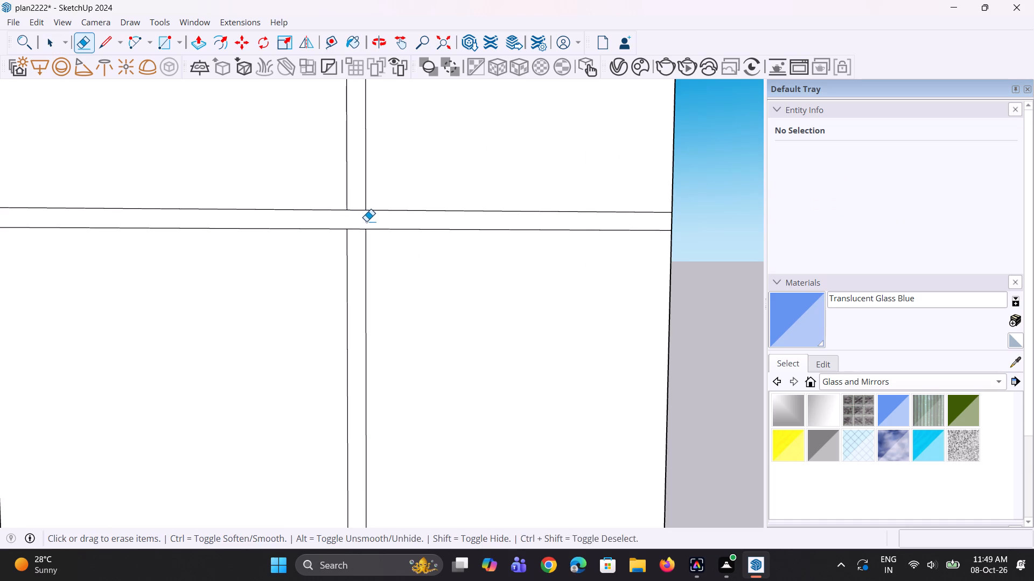
click(359, 211)
scroll(365, 259, down, 14)
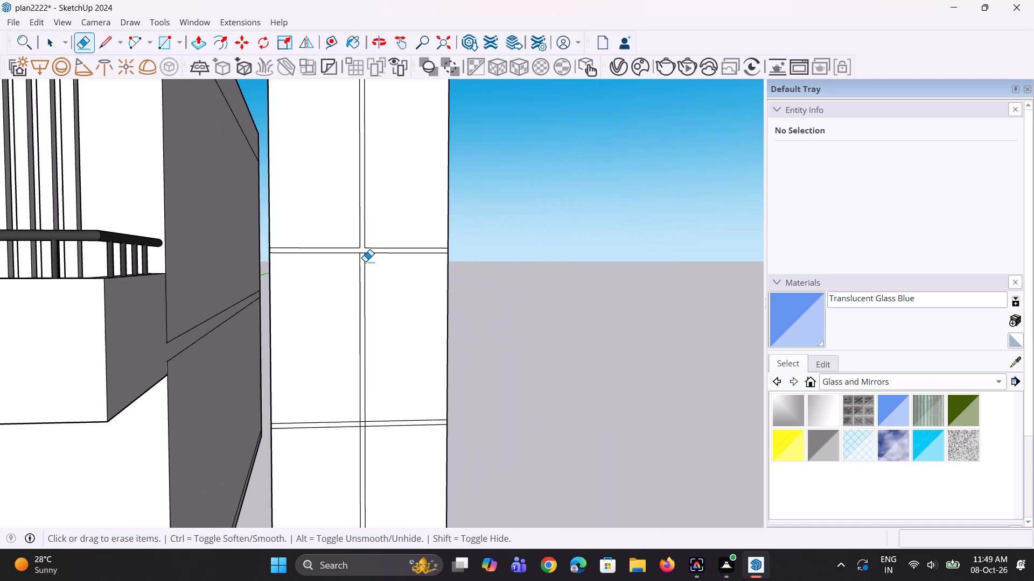
scroll(359, 409, up, 16)
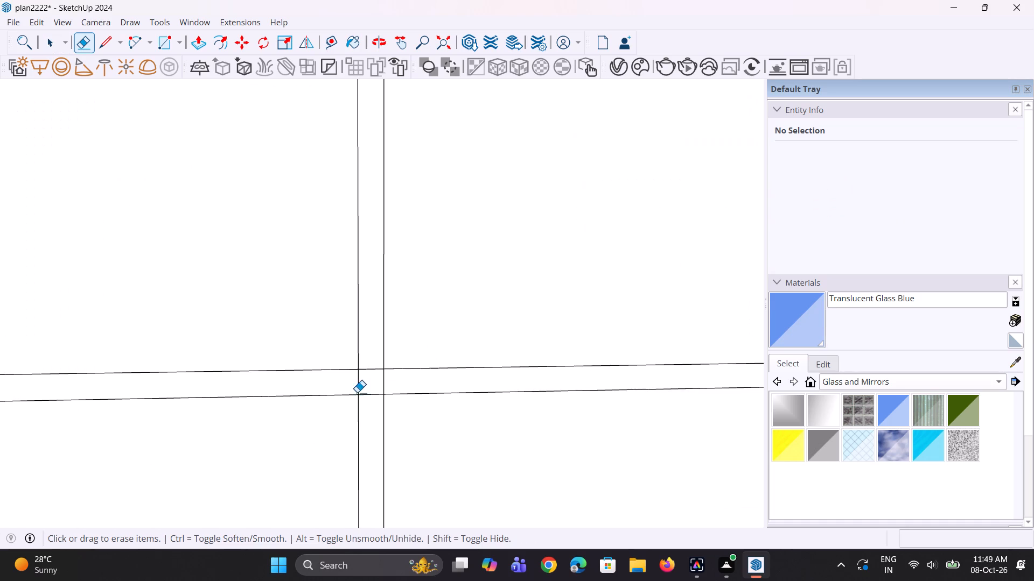
click(359, 380)
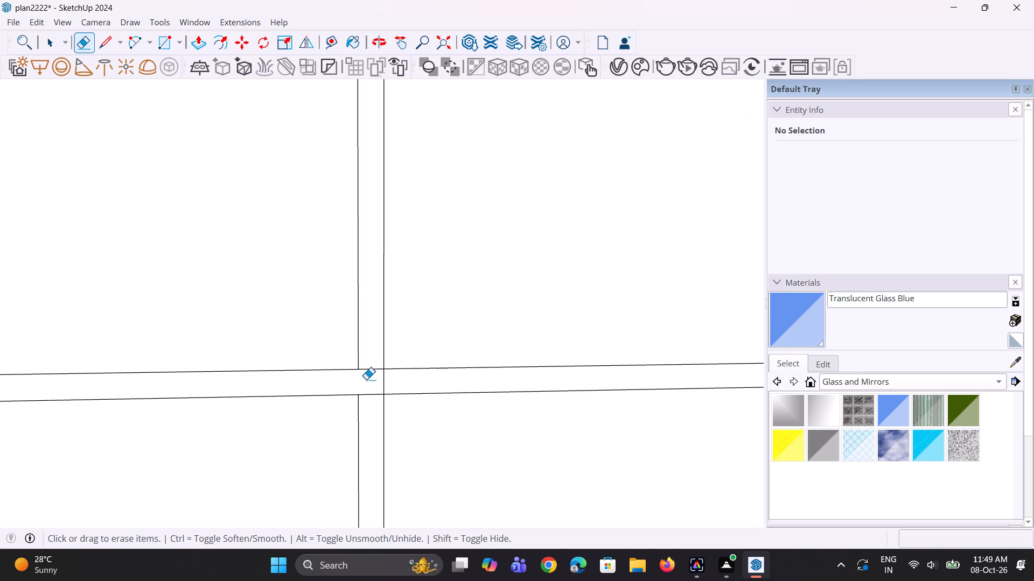
click(369, 371)
click(385, 383)
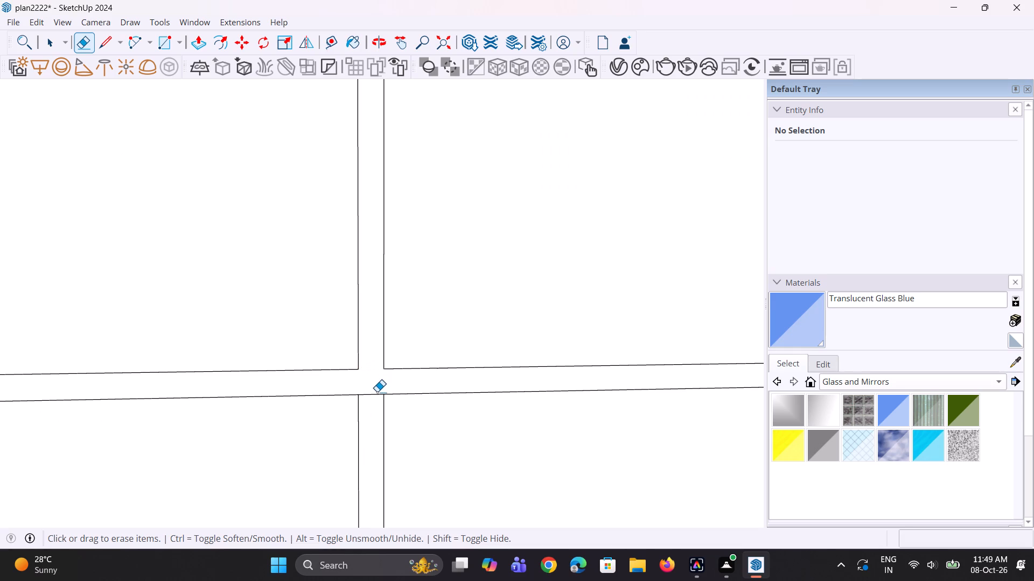
click(372, 396)
click(375, 394)
scroll(379, 379, down, 4)
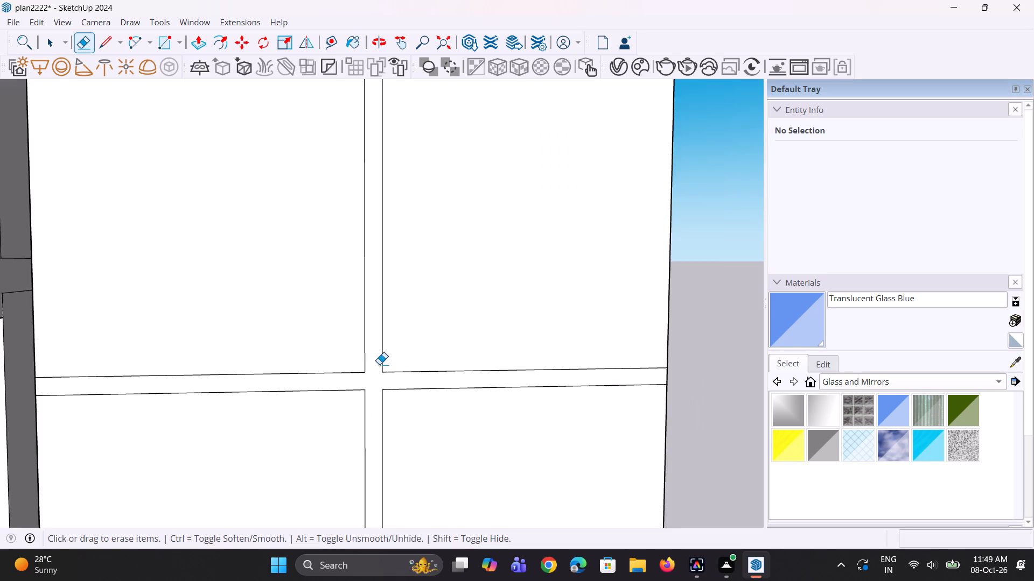
Erase the short edges where the vertical strip crosses the panel's two upper horizontal strips, leaving the crossings open.
scroll(379, 364, down, 20)
scroll(379, 364, down, 3)
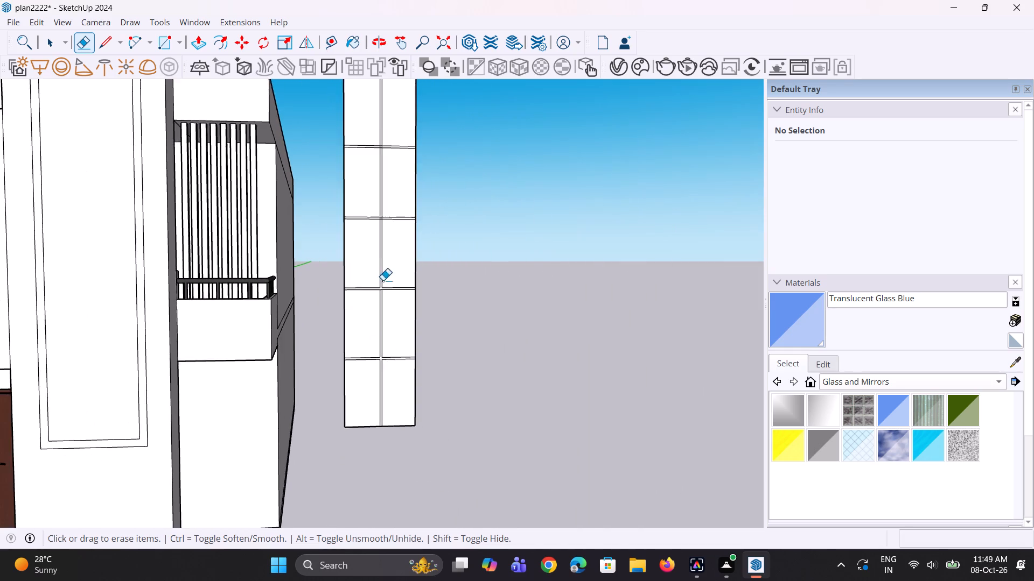
scroll(382, 249, up, 20)
scroll(382, 249, up, 1)
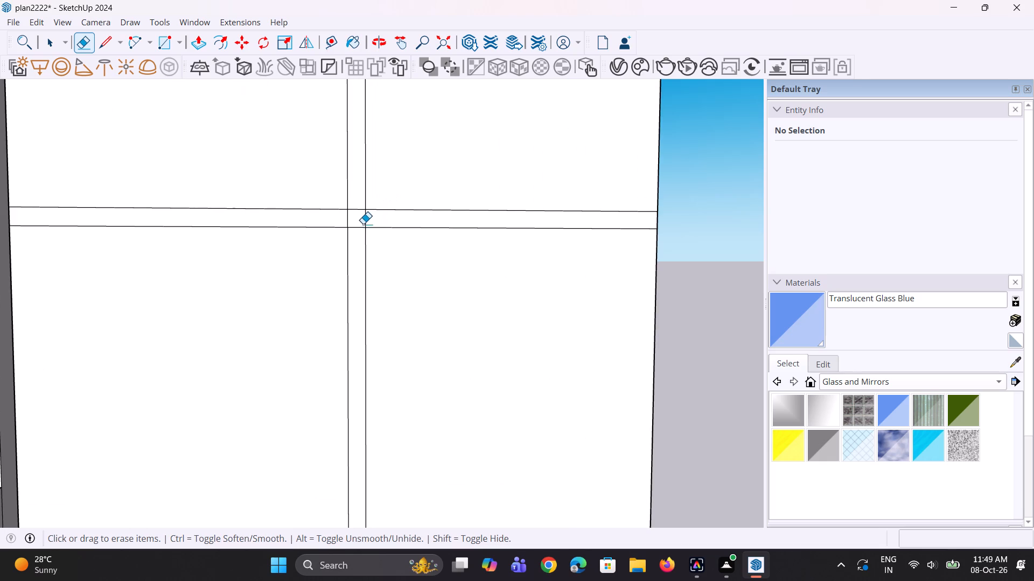
click(368, 219)
click(359, 211)
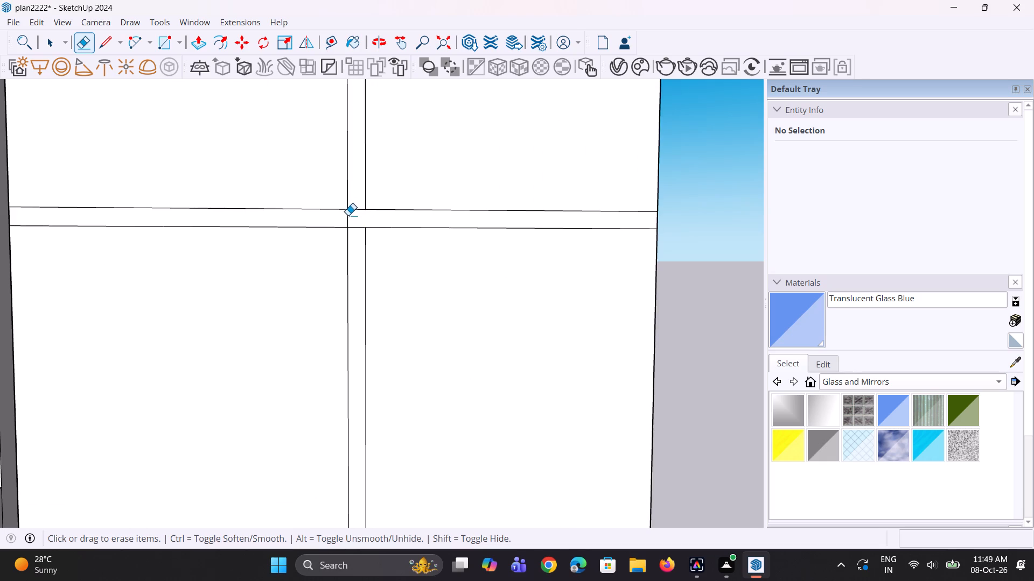
click(347, 217)
click(358, 210)
click(358, 229)
scroll(383, 309, down, 17)
scroll(382, 181, up, 2)
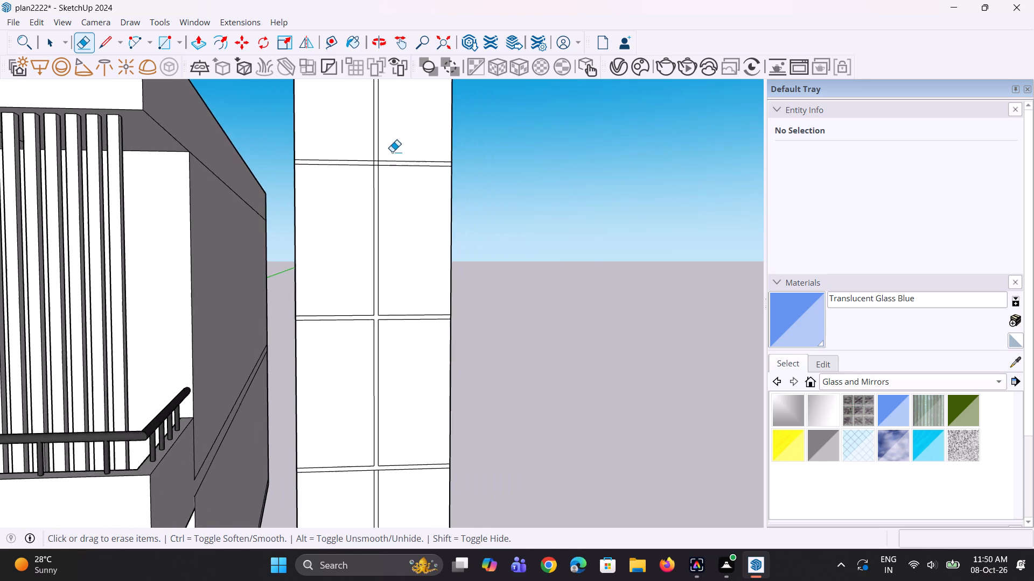
scroll(392, 152, up, 18)
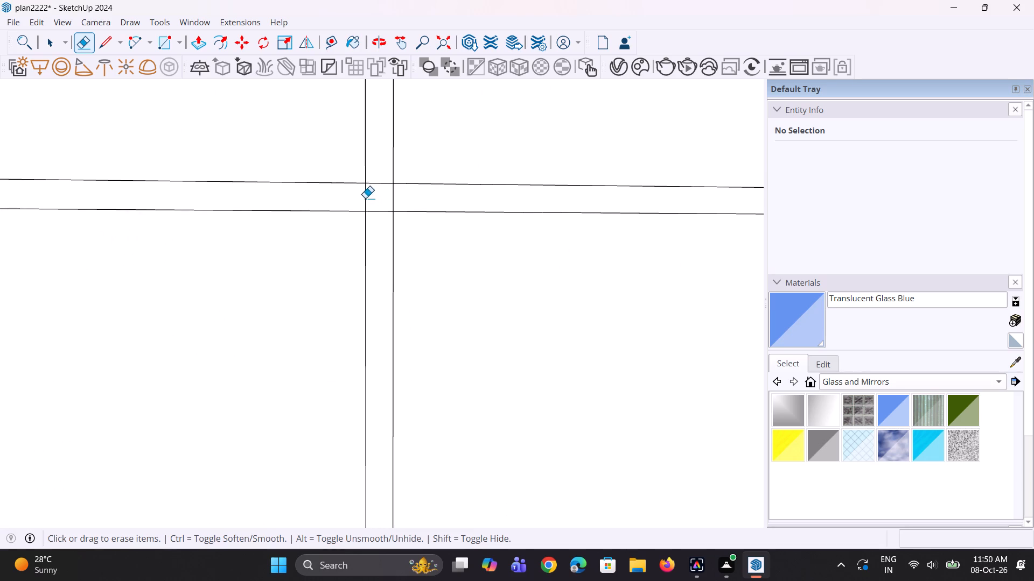
click(364, 198)
click(376, 184)
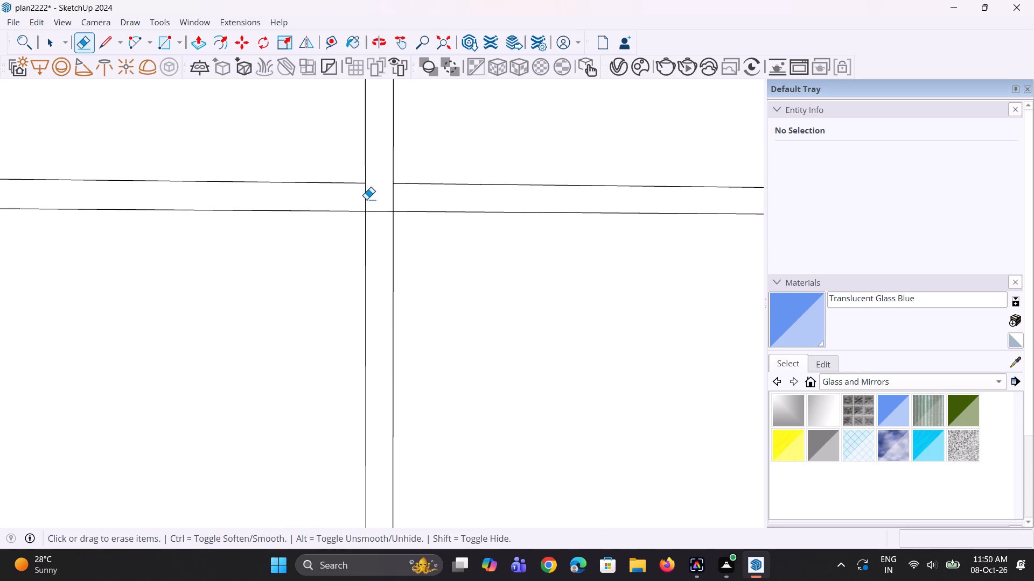
click(366, 200)
click(374, 212)
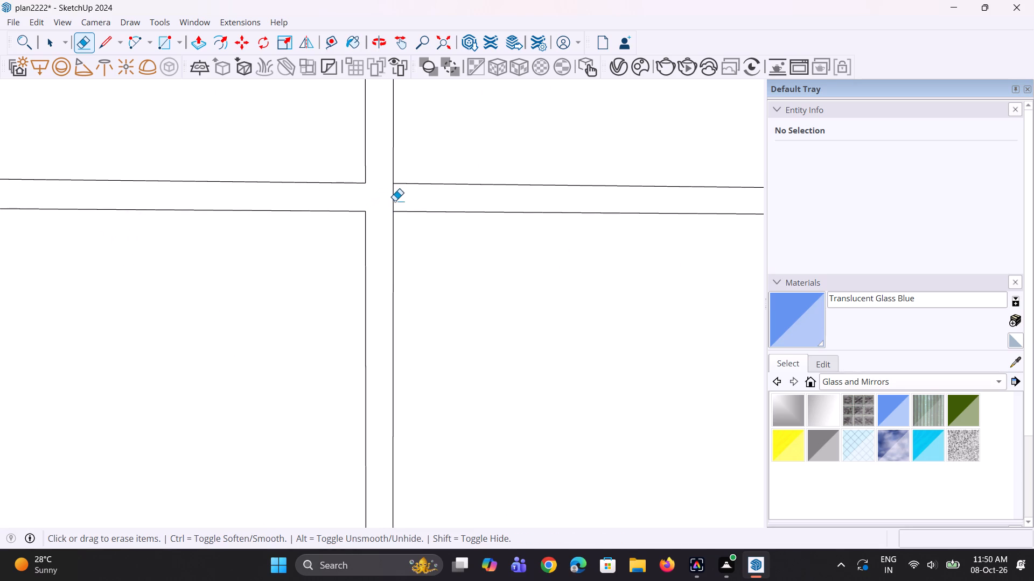
click(395, 201)
scroll(385, 281, down, 20)
scroll(385, 281, down, 2)
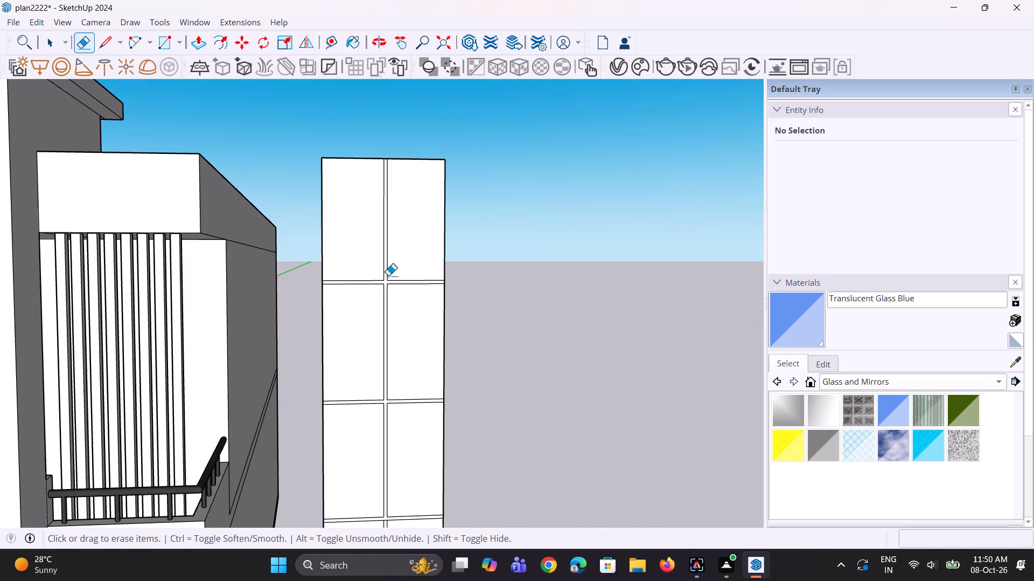
Paint all ten panes of the detached panel with Translucent Glass Blue, leaving the divider strips unpainted.
scroll(380, 203, down, 5)
middle_click(376, 319)
scroll(373, 304, down, 5)
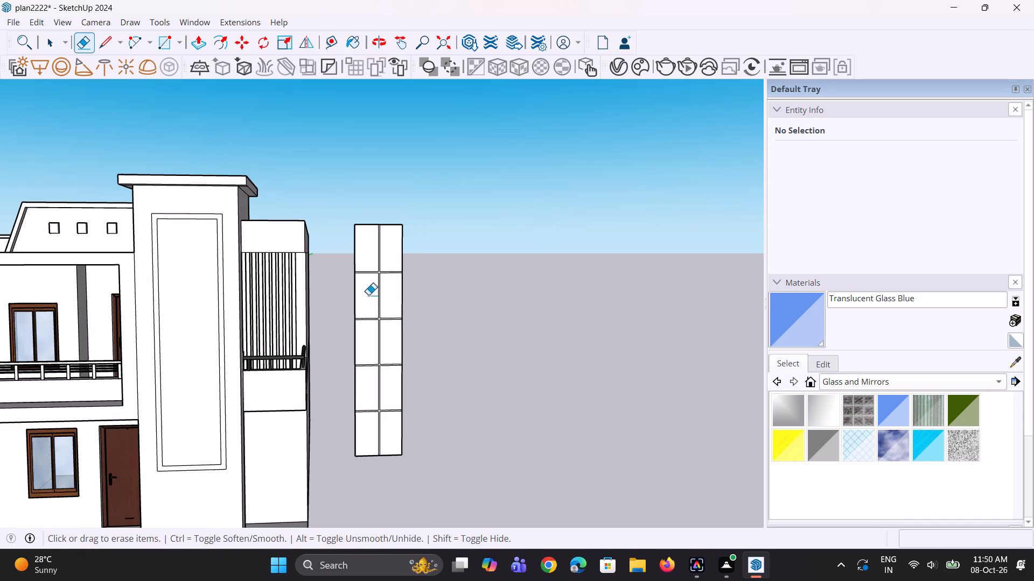
middle_drag(352, 383, 352, 403)
scroll(373, 401, up, 4)
key(space)
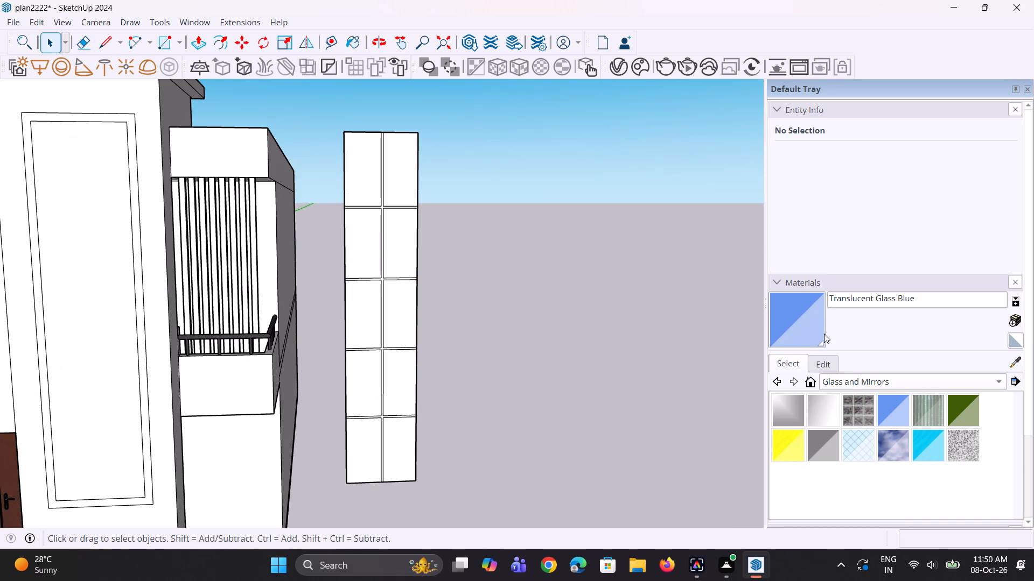
click(824, 334)
scroll(414, 172, up, 2)
click(391, 184)
click(358, 182)
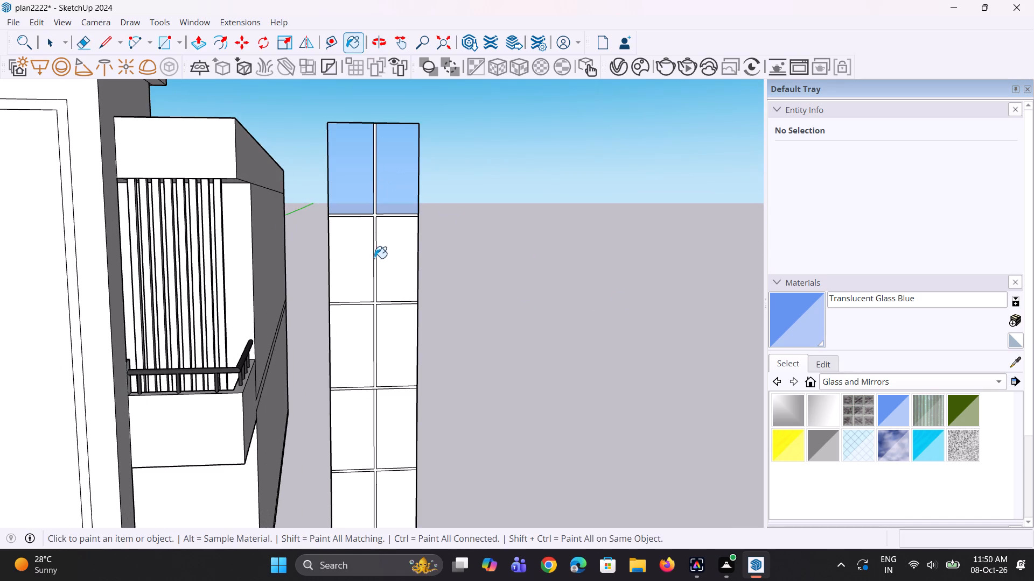
click(373, 266)
click(388, 265)
click(393, 367)
click(361, 366)
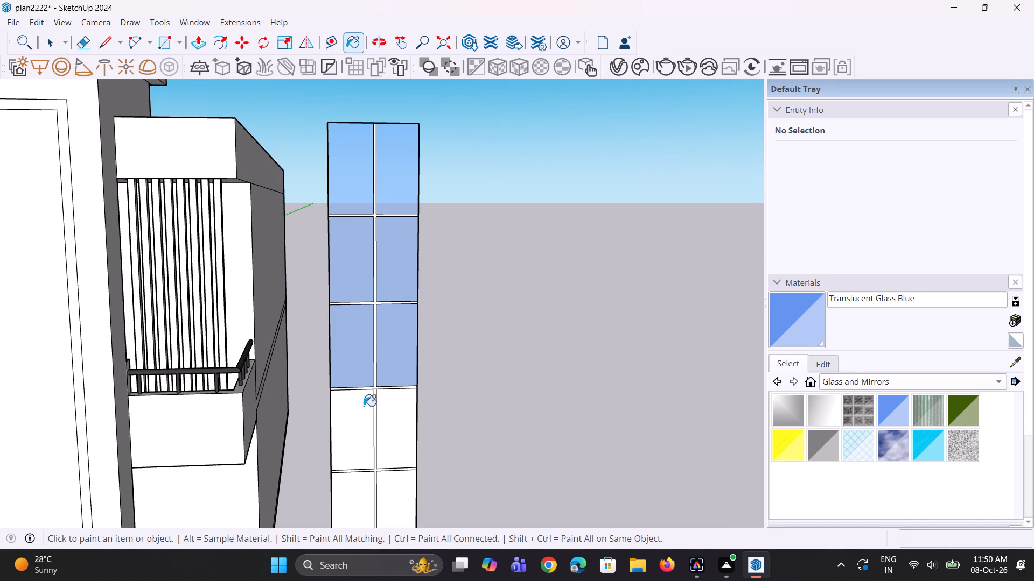
click(356, 416)
click(386, 420)
click(382, 486)
click(357, 493)
scroll(394, 341, down, 6)
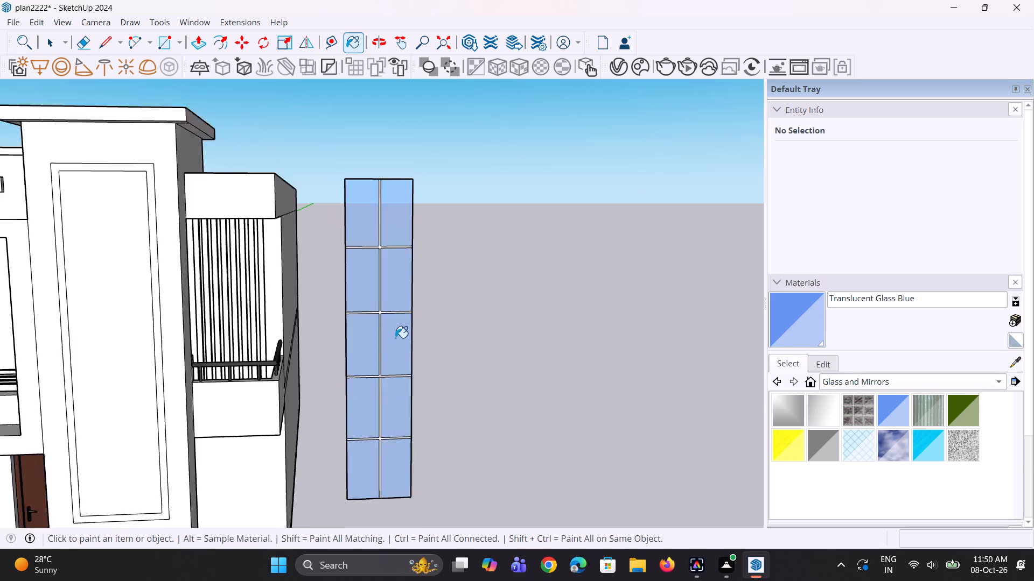
Push the inner rectangular face on the front tower inward about 5 9/16" to form a window recess.
middle_drag(396, 337, 383, 327)
scroll(384, 325, up, 4)
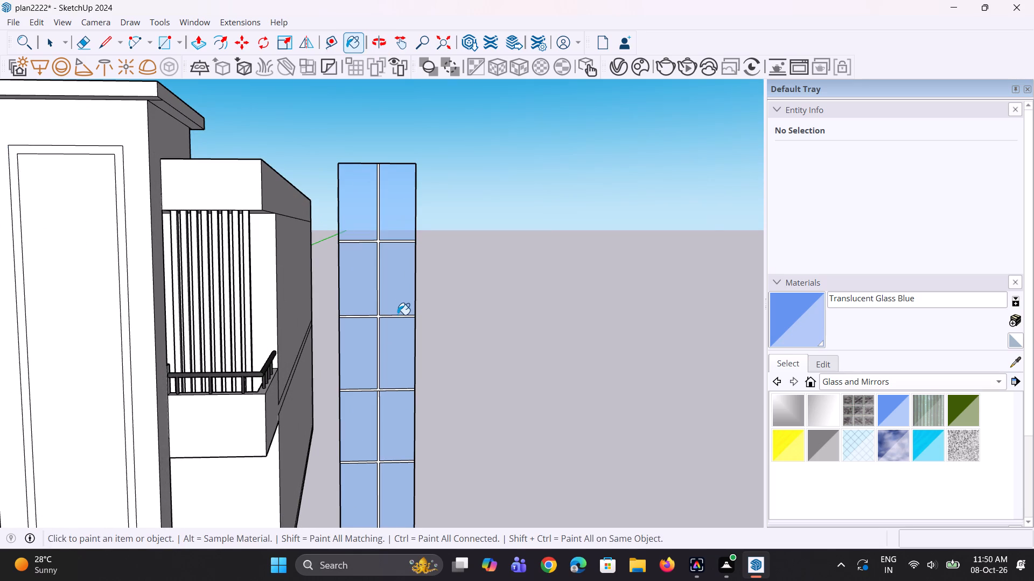
scroll(459, 281, down, 6)
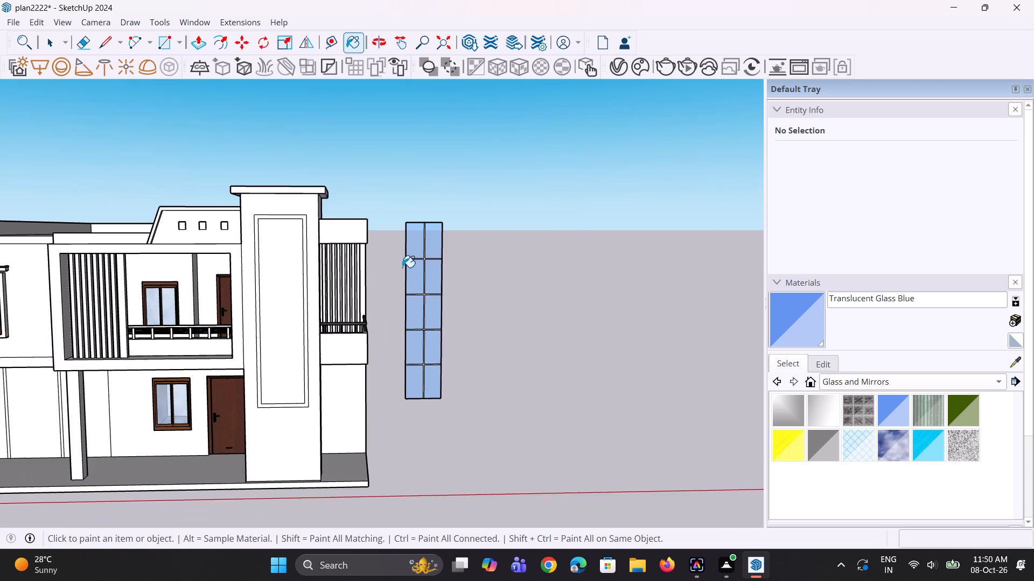
scroll(306, 292, up, 2)
key(space)
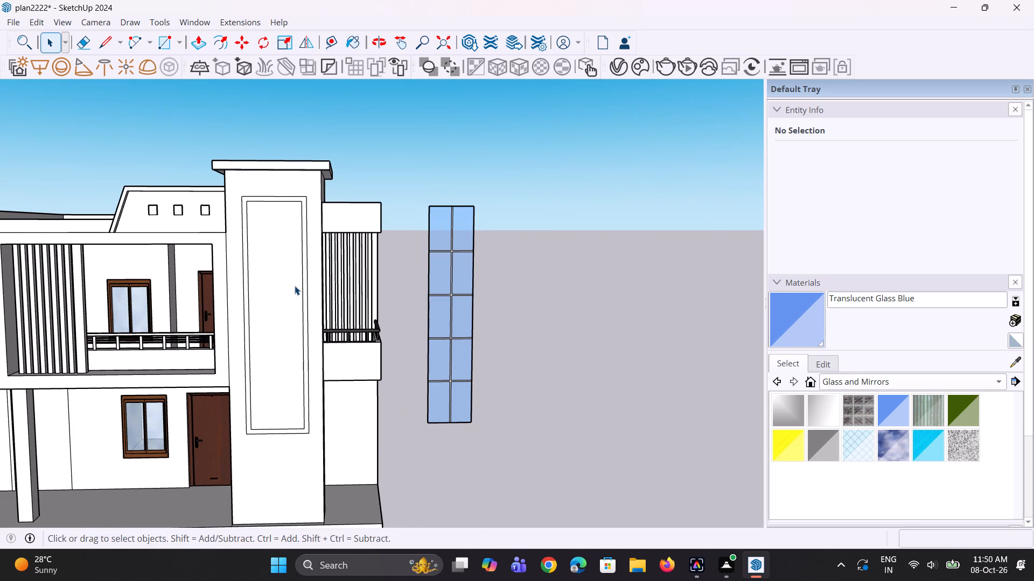
key(p)
click(285, 297)
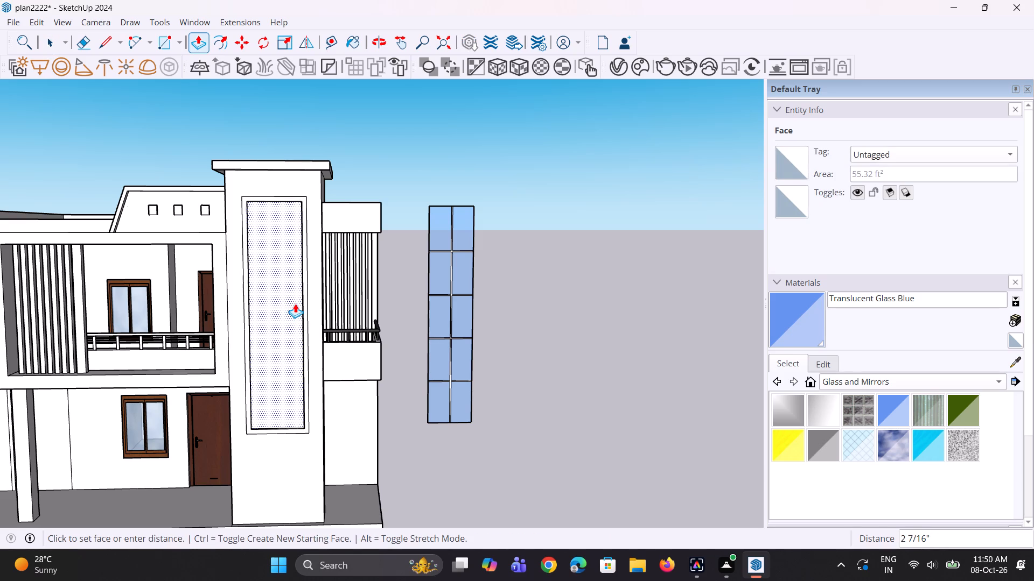
click(295, 303)
Pull the narrow border frame around the tower recess outward 1".
middle_drag(309, 364, 294, 400)
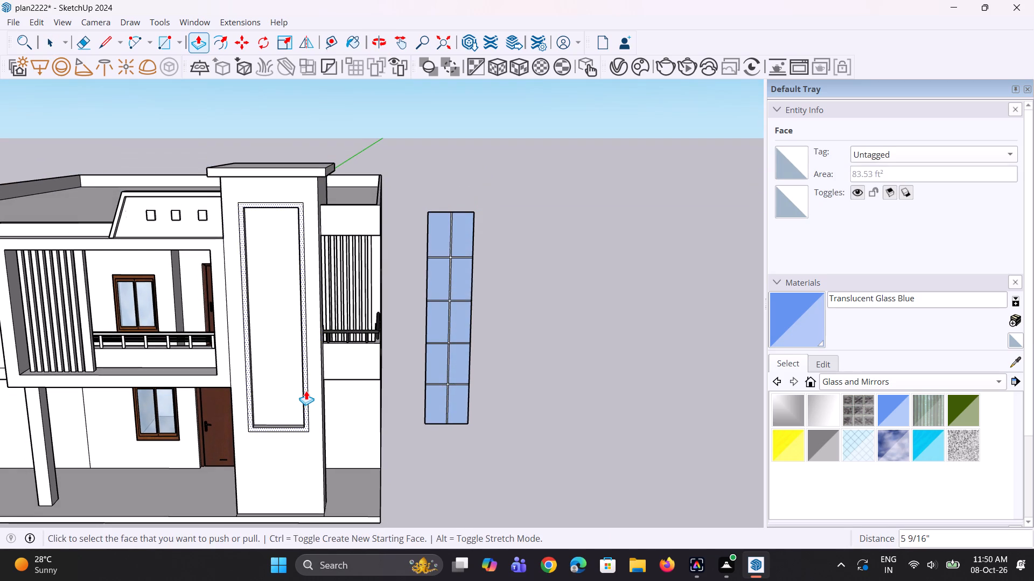
click(306, 391)
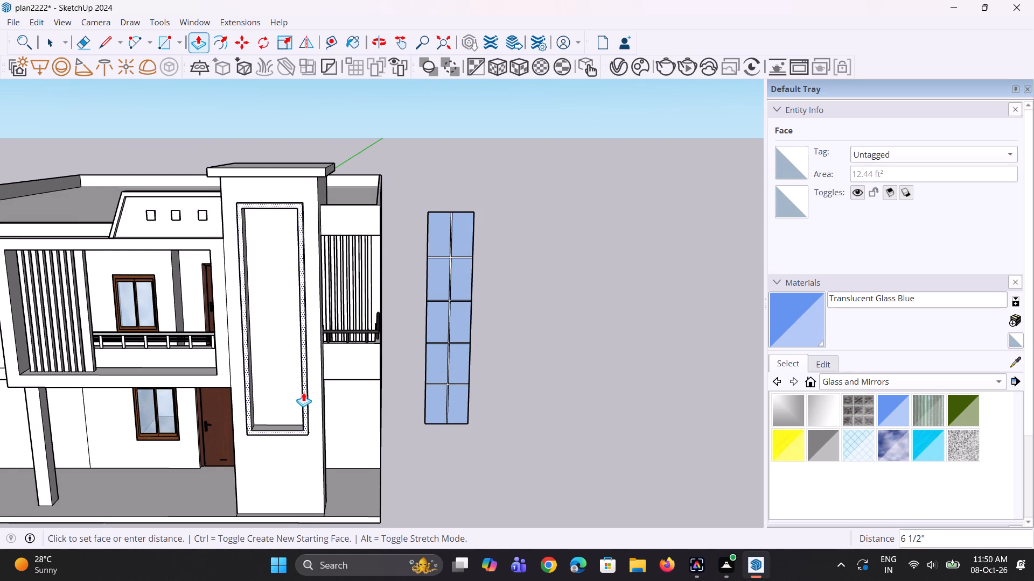
middle_drag(303, 392, 243, 397)
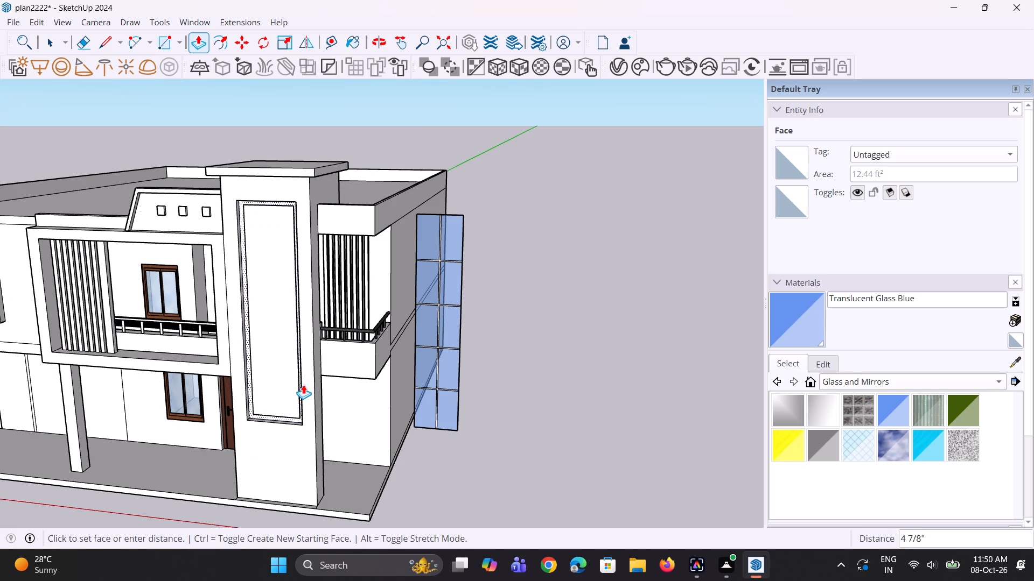
key(1)
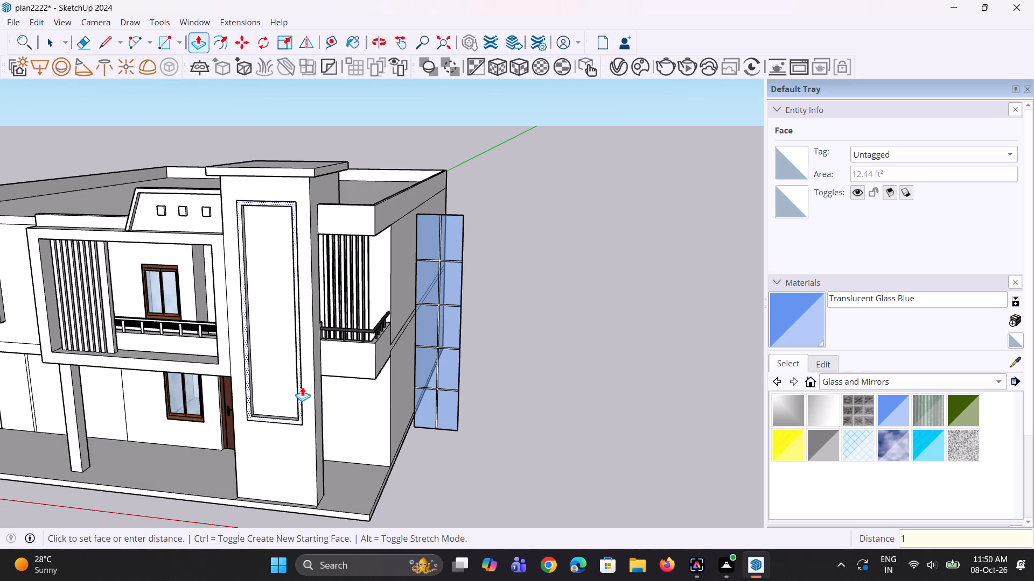
key(shift+quotedbl)
key(Return)
Paint the detached panel's vertical and horizontal divider strips with Color M08 from the Colors collection.
middle_drag(312, 430, 264, 433)
scroll(263, 403, up, 4)
middle_drag(275, 440, 292, 455)
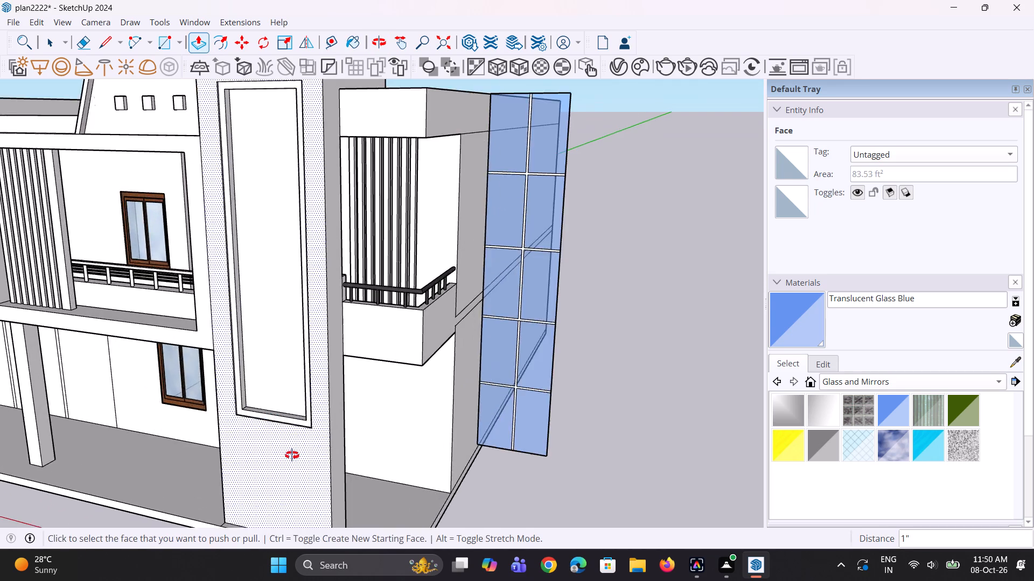
middle_drag(292, 455, 362, 438)
scroll(337, 391, down, 4)
key(space)
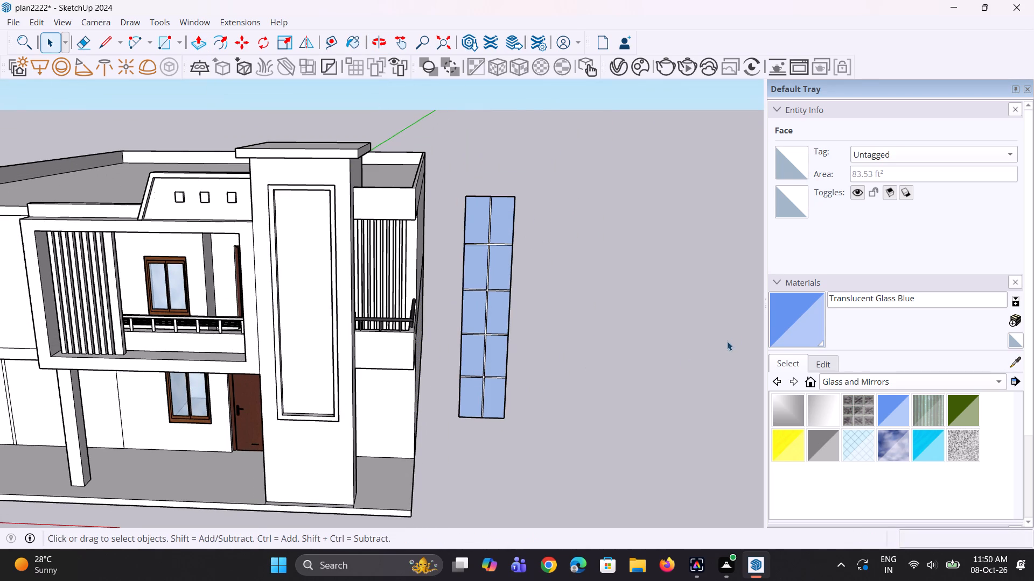
click(855, 302)
click(862, 374)
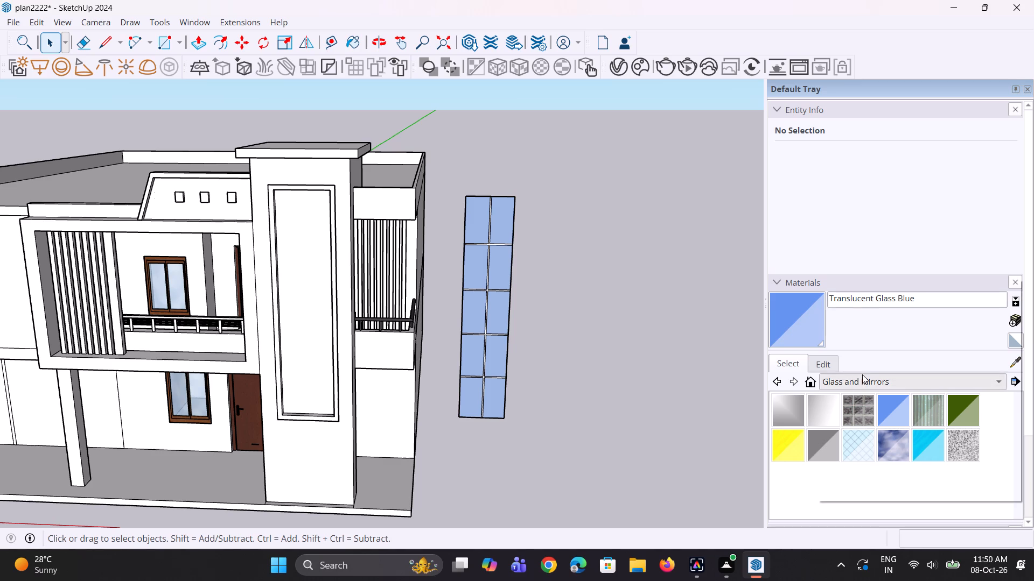
click(860, 357)
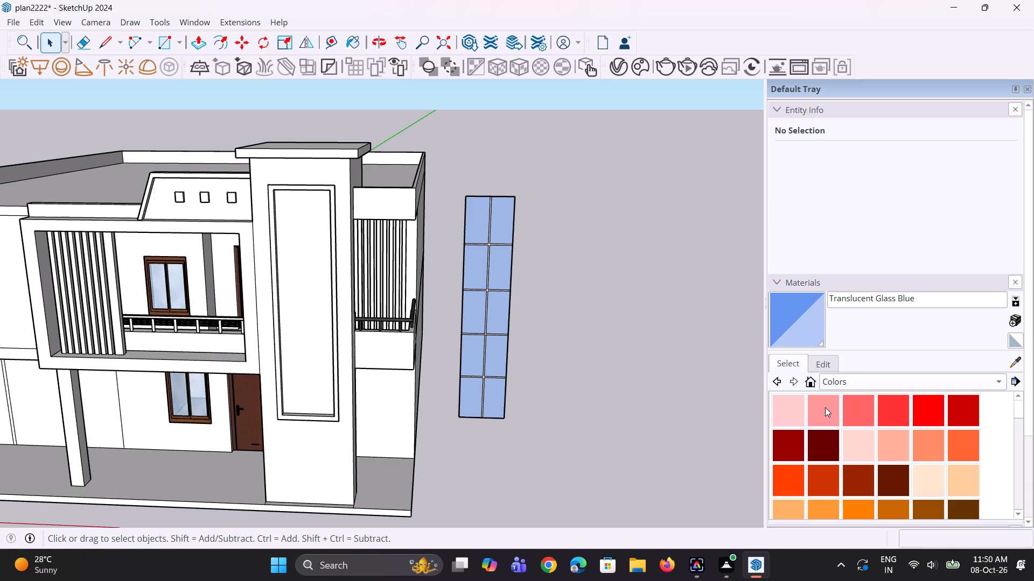
scroll(830, 408, down, 20)
scroll(830, 408, down, 1)
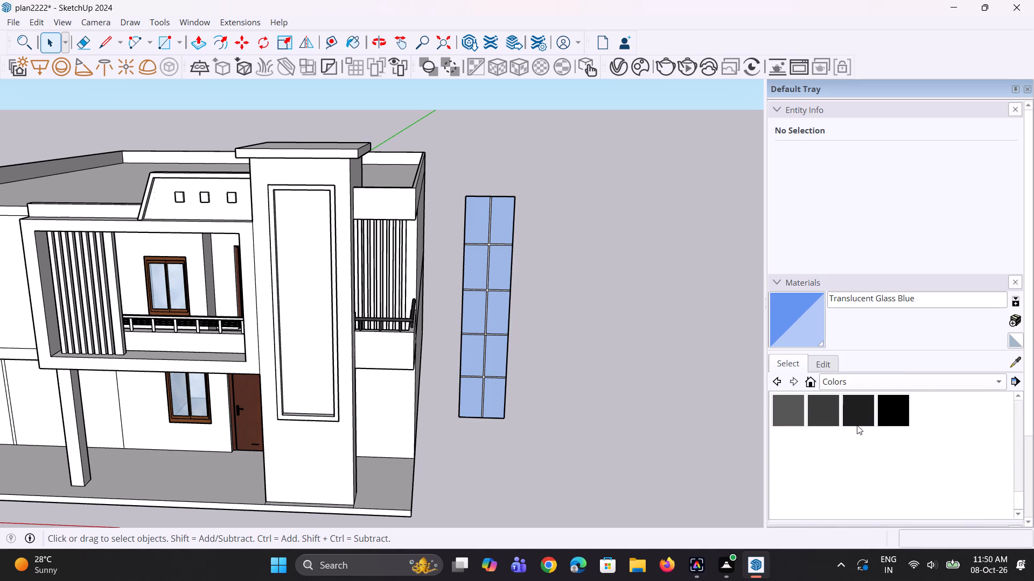
click(857, 425)
scroll(486, 398, up, 14)
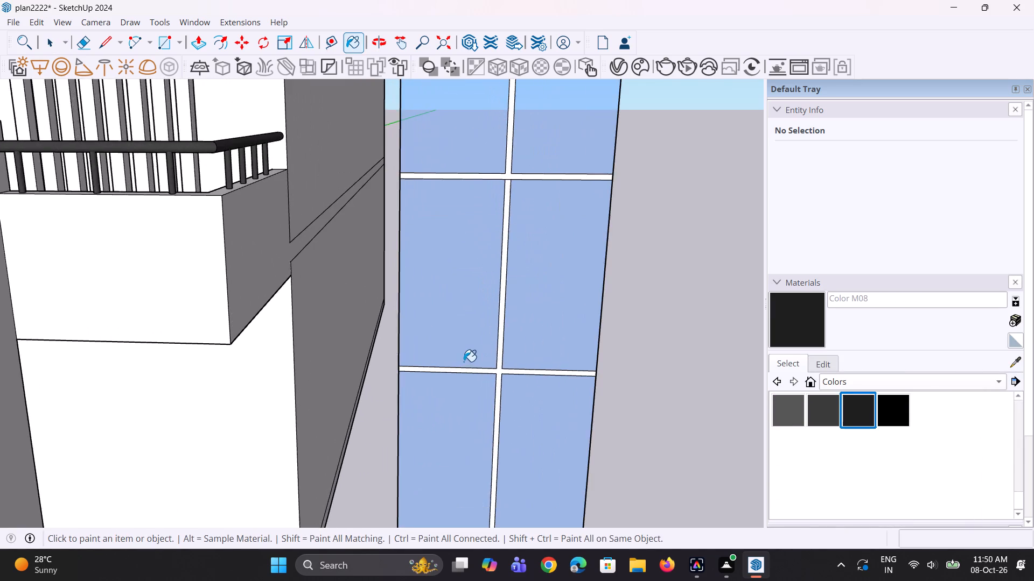
scroll(469, 366, up, 3)
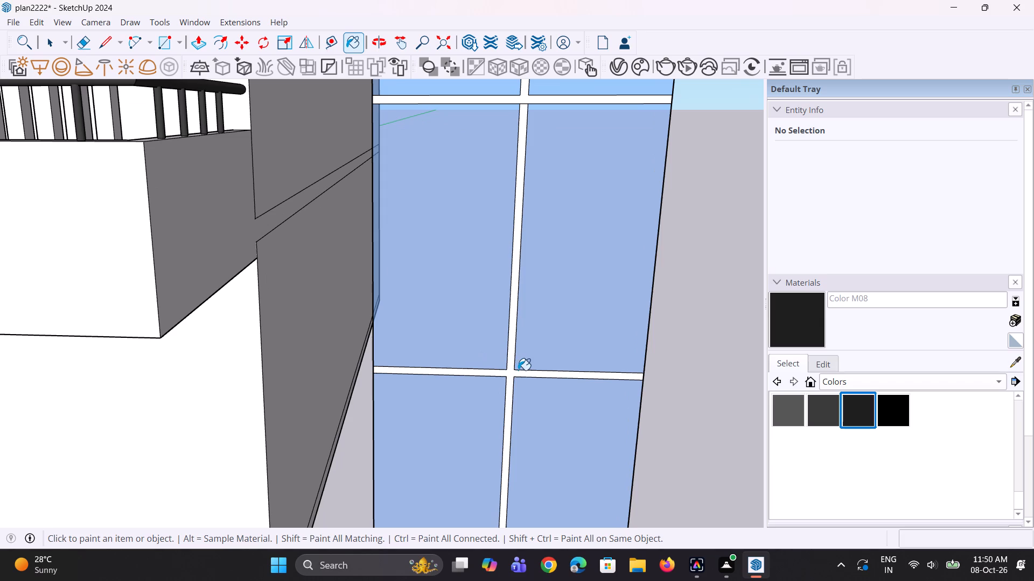
click(510, 372)
scroll(502, 406, down, 6)
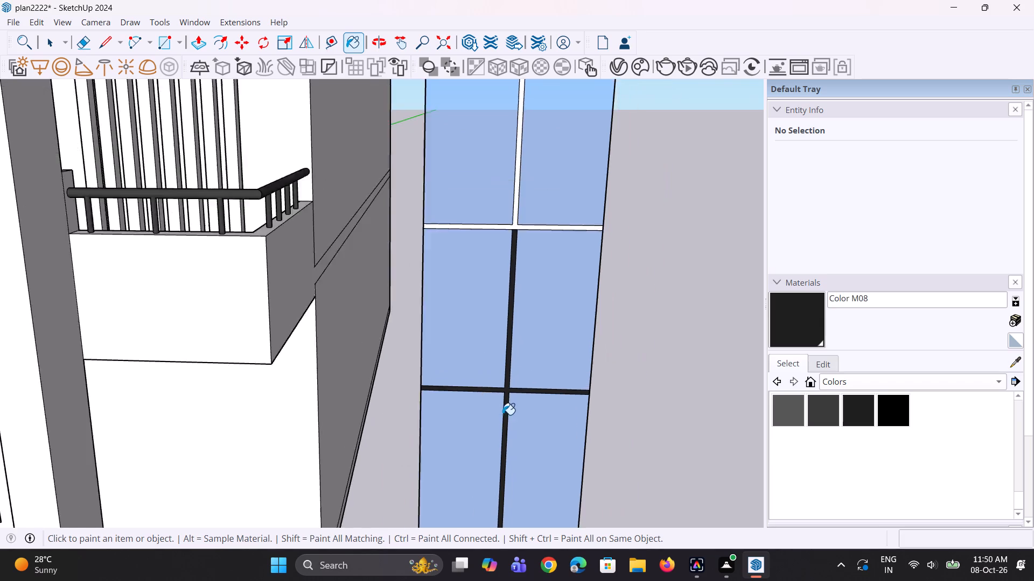
scroll(502, 415, down, 4)
scroll(508, 271, up, 2)
click(513, 260)
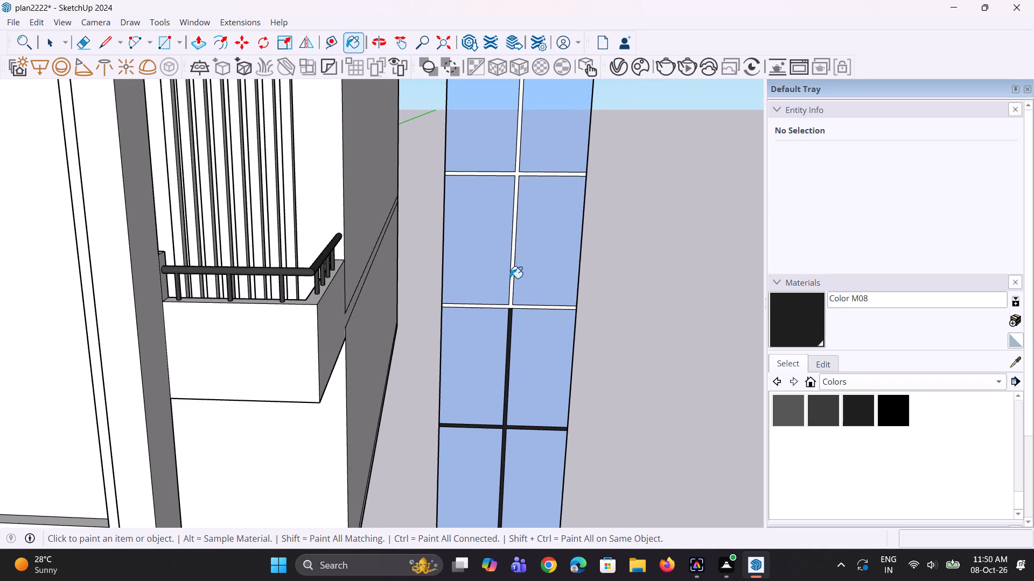
scroll(501, 323, down, 8)
scroll(505, 238, down, 7)
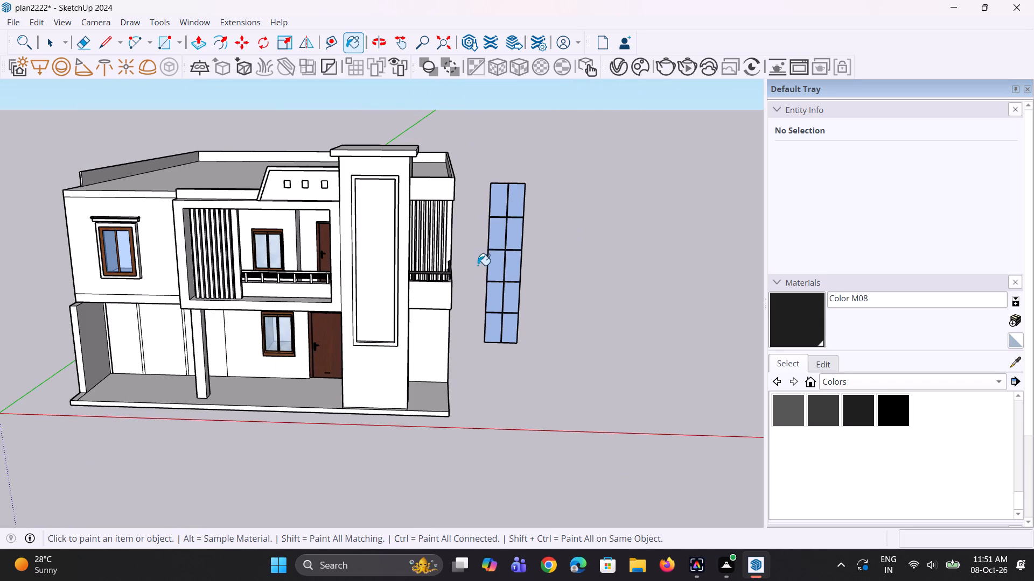
middle_drag(478, 265, 485, 242)
scroll(485, 242, up, 3)
key(space)
key(space)
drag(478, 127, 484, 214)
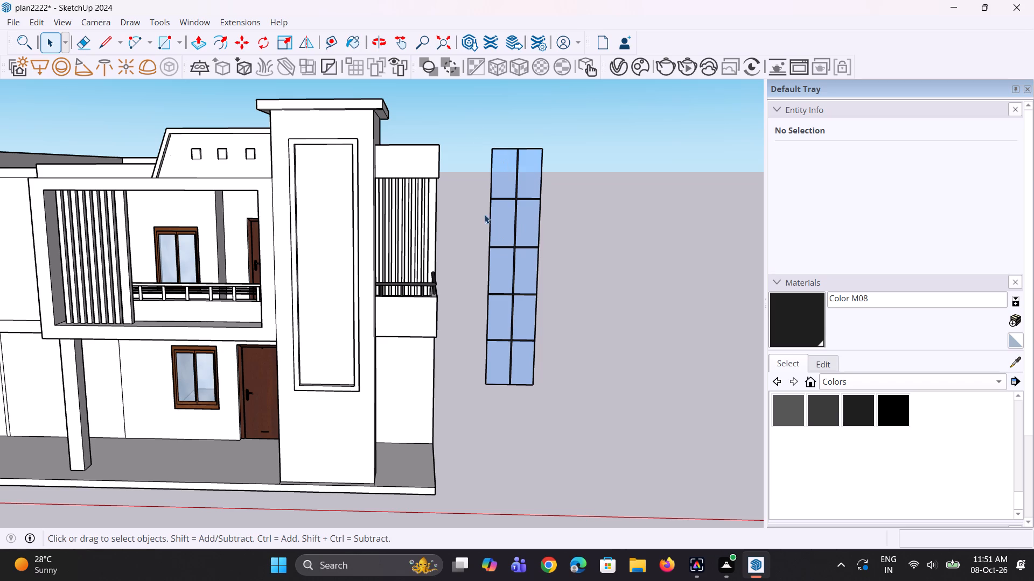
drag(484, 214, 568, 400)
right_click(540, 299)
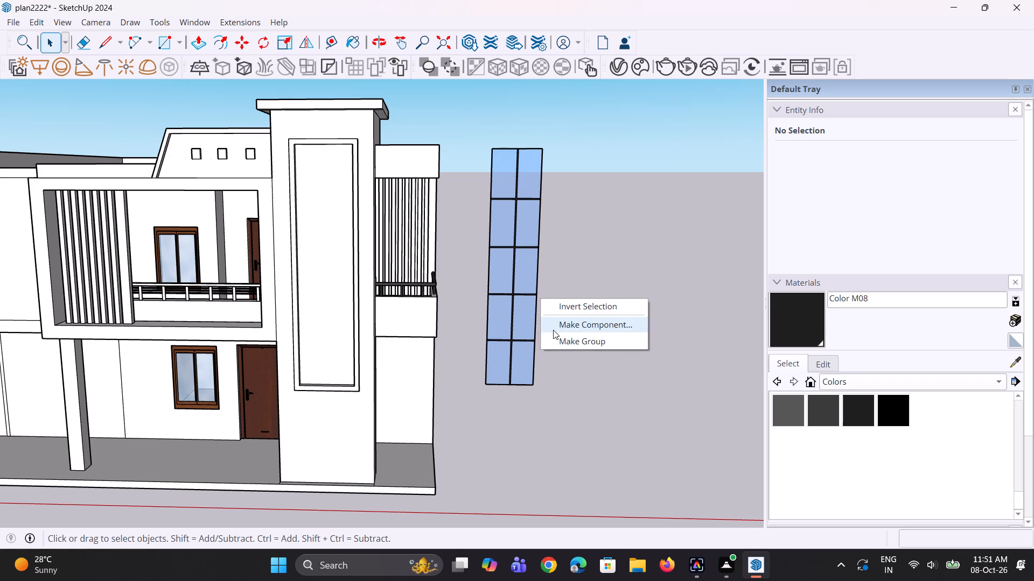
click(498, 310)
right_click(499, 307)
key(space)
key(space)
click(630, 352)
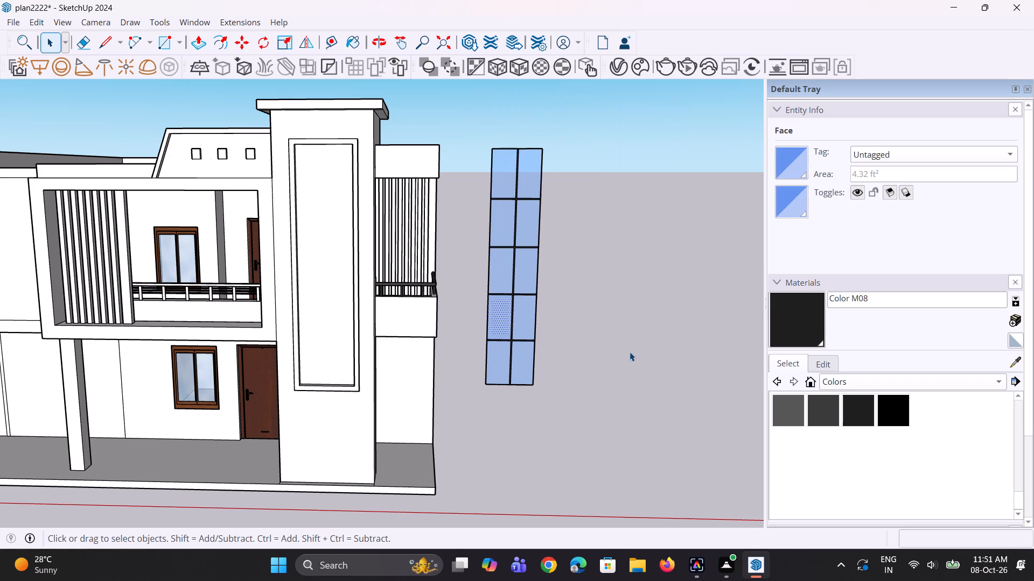
Make a group of all the faces and edges of the detached glass panel.
drag(480, 132, 563, 415)
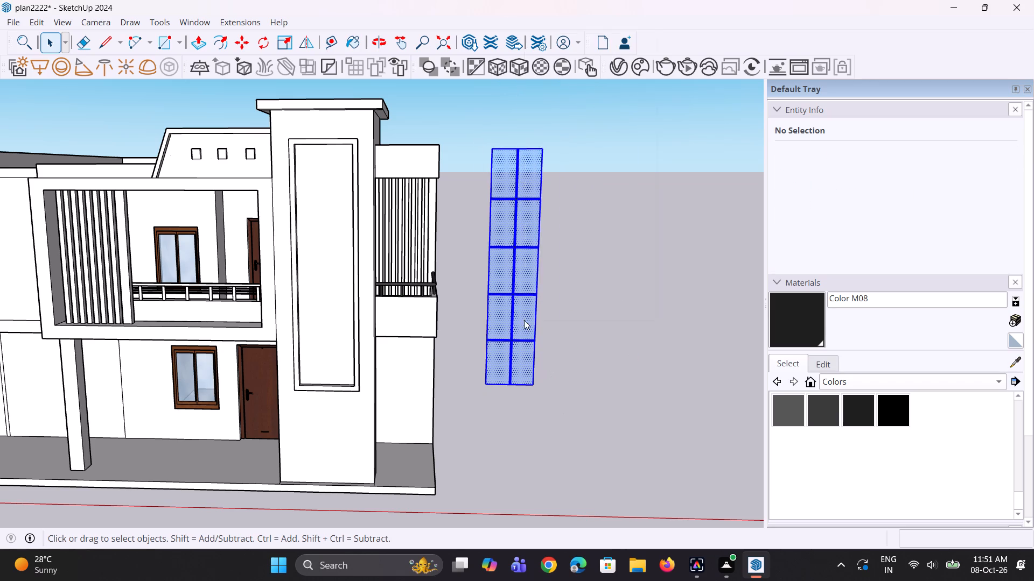
right_click(524, 320)
click(555, 163)
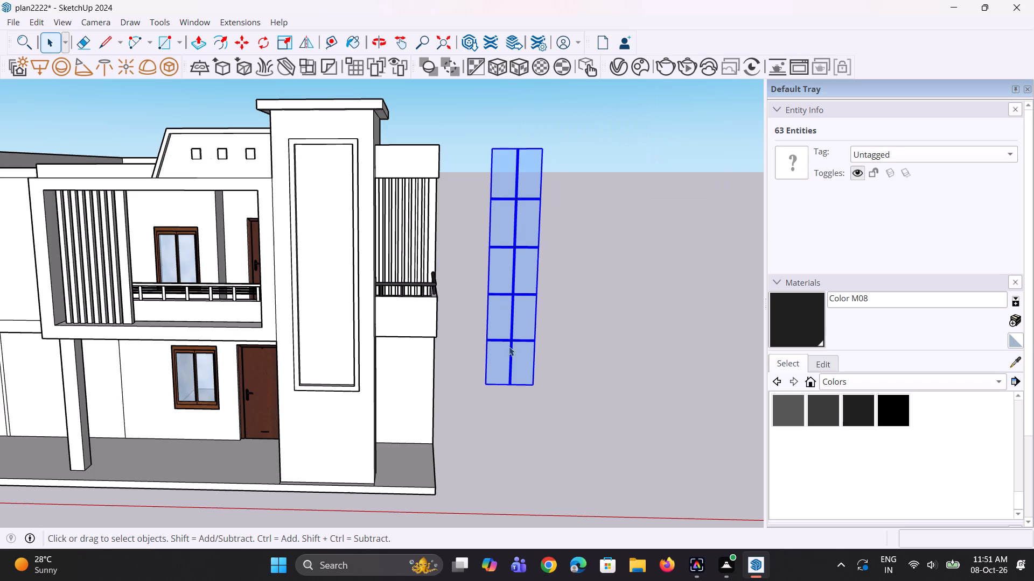
Move the glass panel group by its lower corner to the matching lower corner of the front tower's recess.
scroll(503, 378, down, 3)
key(m)
click(490, 382)
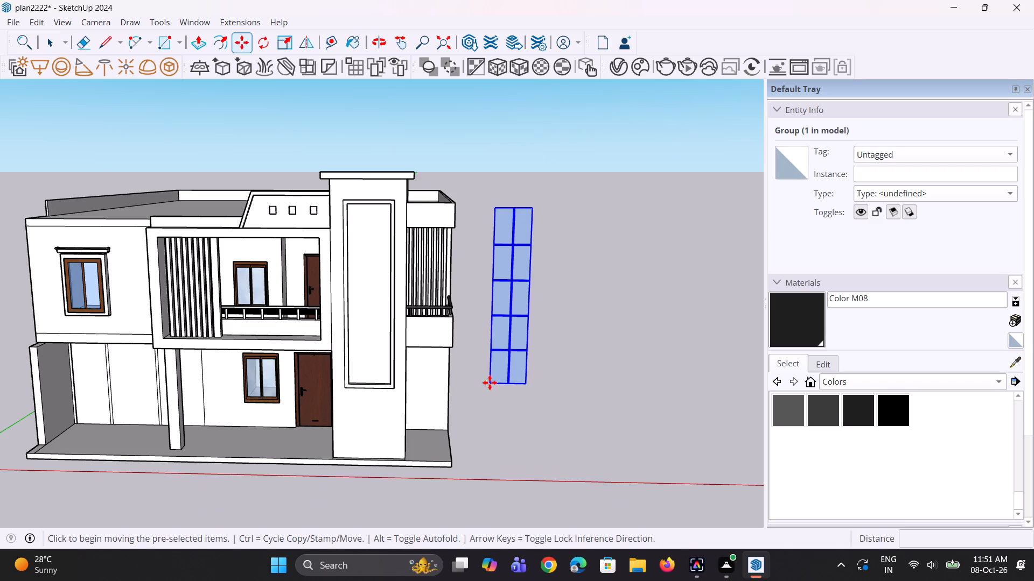
scroll(354, 380, up, 7)
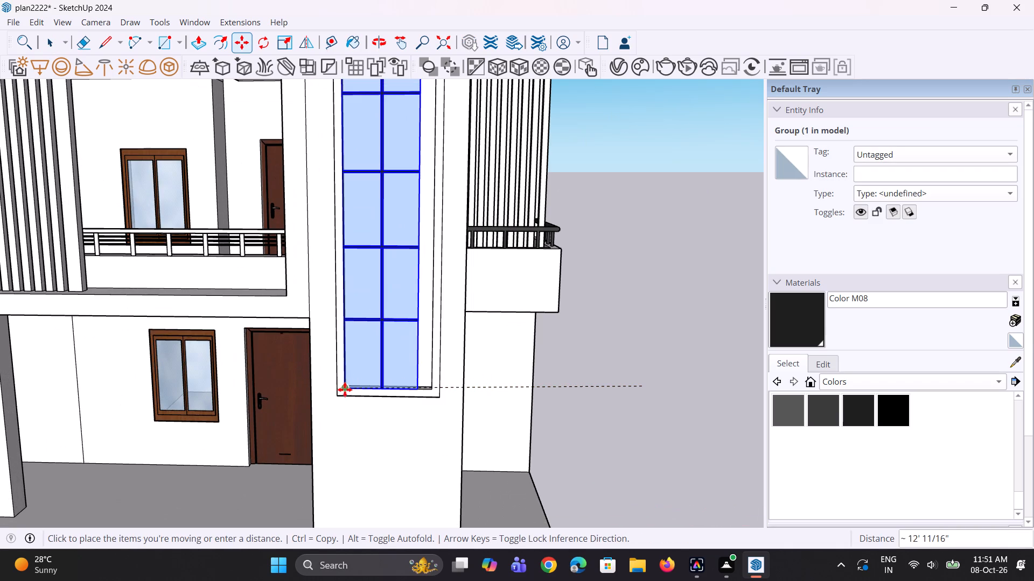
click(350, 388)
Shift the glass panel group about 1" sideways along the bottom of the tower recess.
middle_drag(423, 382, 411, 435)
scroll(409, 401, up, 7)
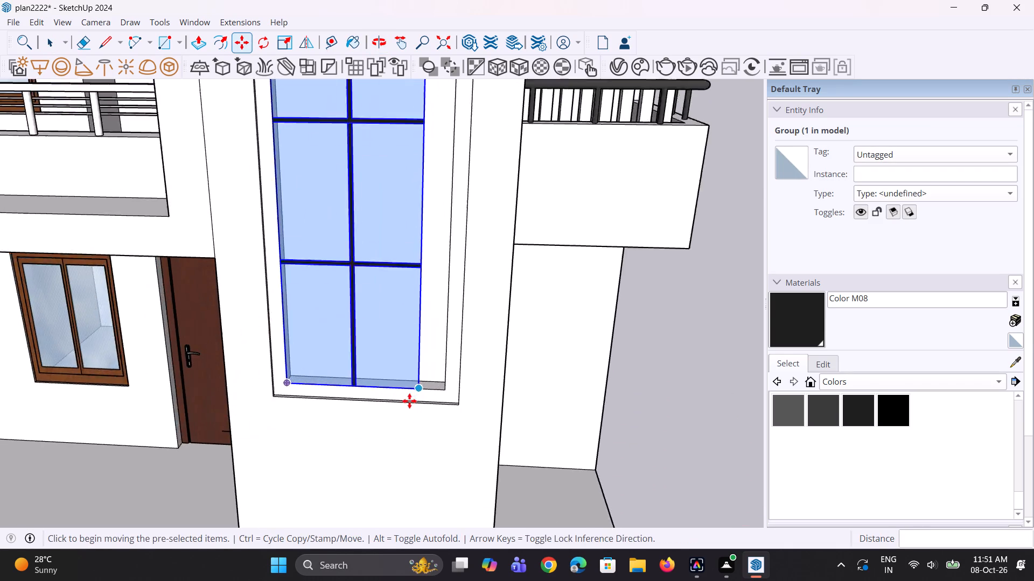
scroll(409, 401, up, 2)
click(420, 386)
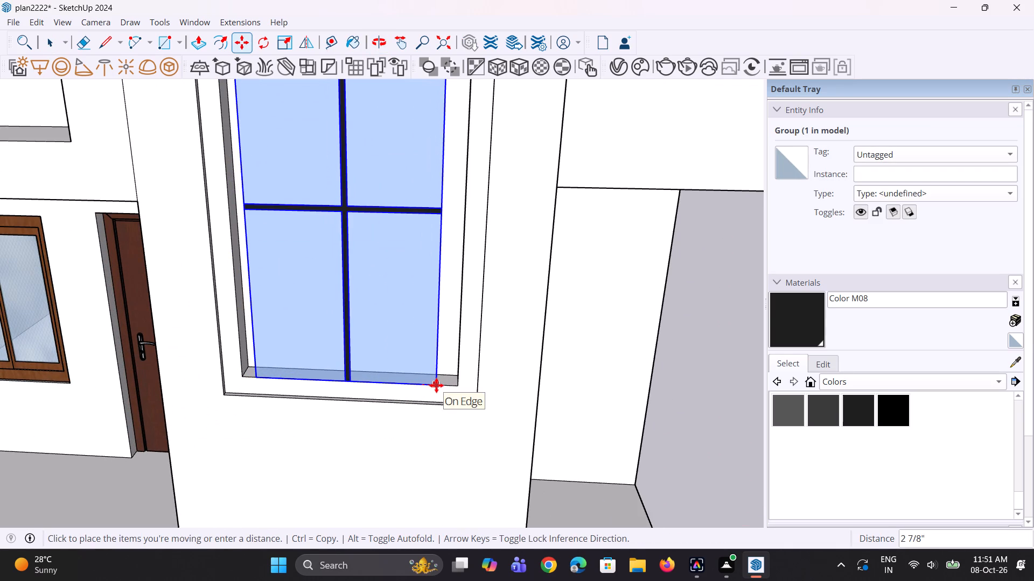
click(431, 380)
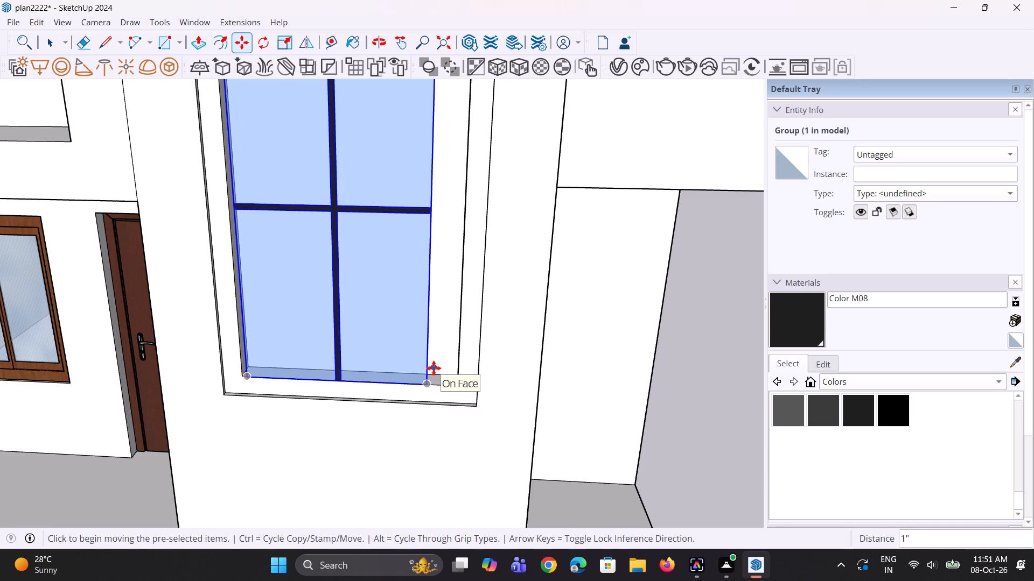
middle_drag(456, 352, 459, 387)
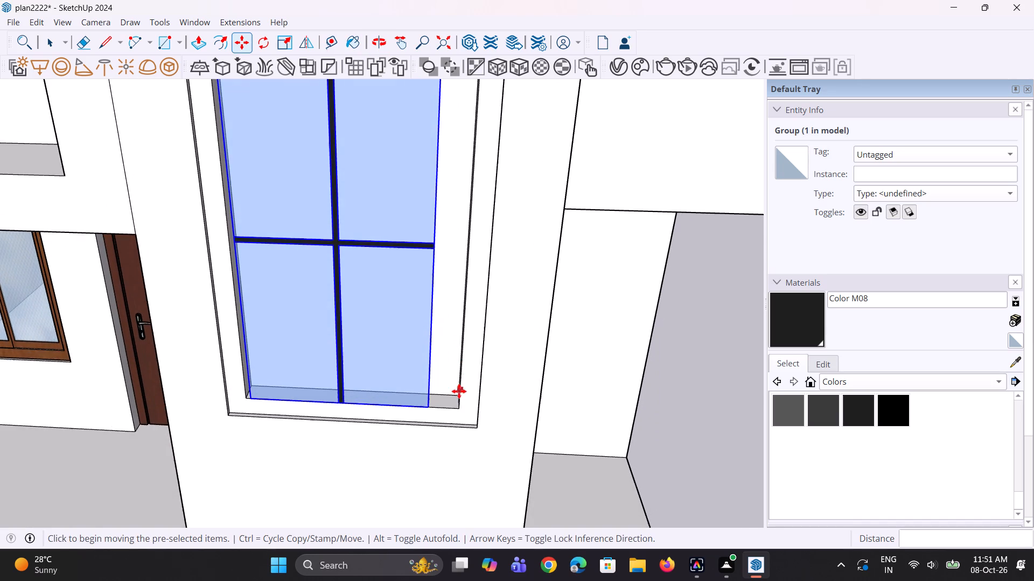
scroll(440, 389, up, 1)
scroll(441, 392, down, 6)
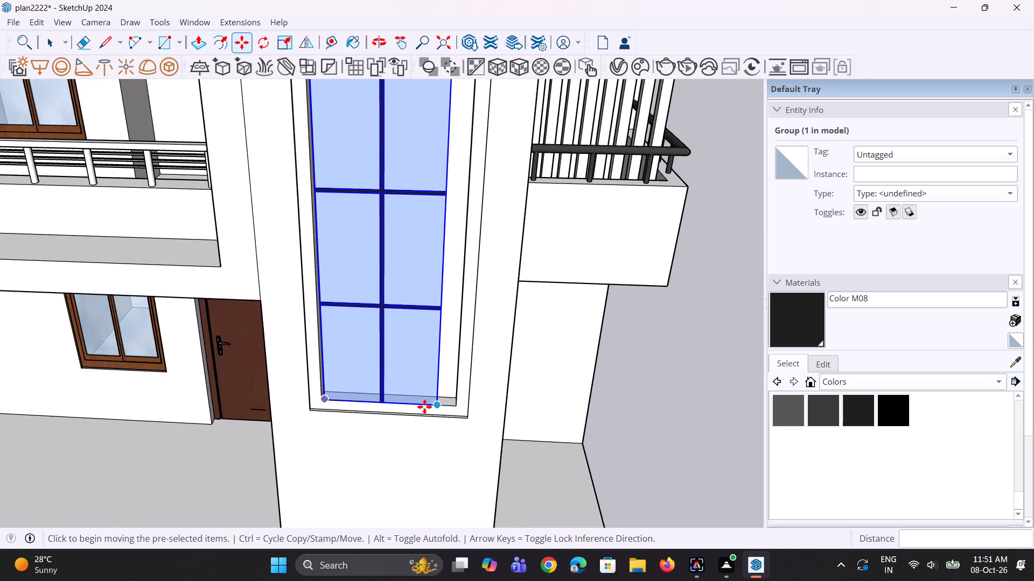
Shift the glass panel group about 1" by its outer lower corner within the tower recess.
scroll(425, 407, up, 7)
click(439, 401)
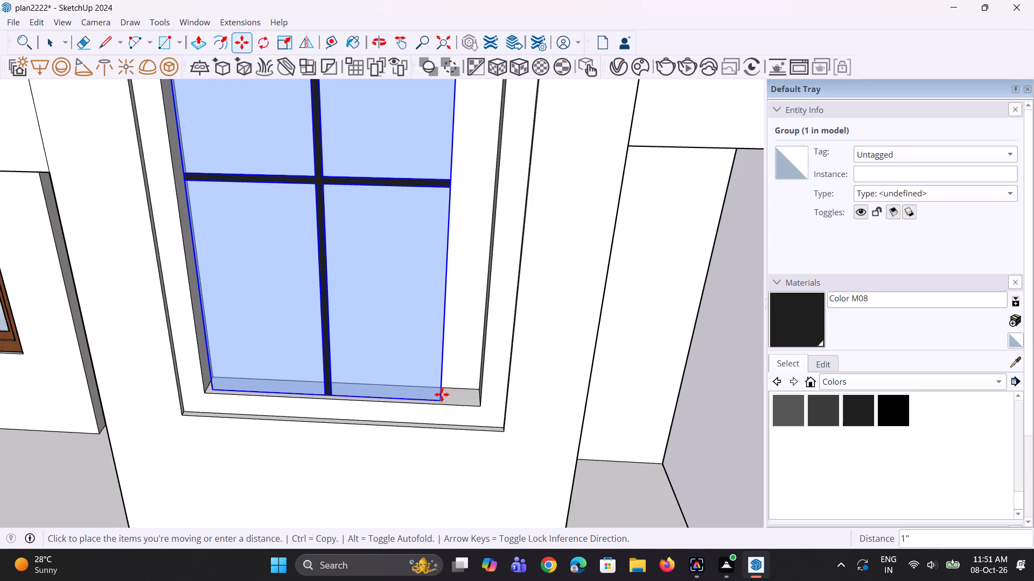
click(442, 395)
Move the glass panel group sideways about 1 9/16" so its lower corner meets the recess's side edge nearest the entrance door.
middle_drag(474, 414, 505, 409)
scroll(505, 410, down, 8)
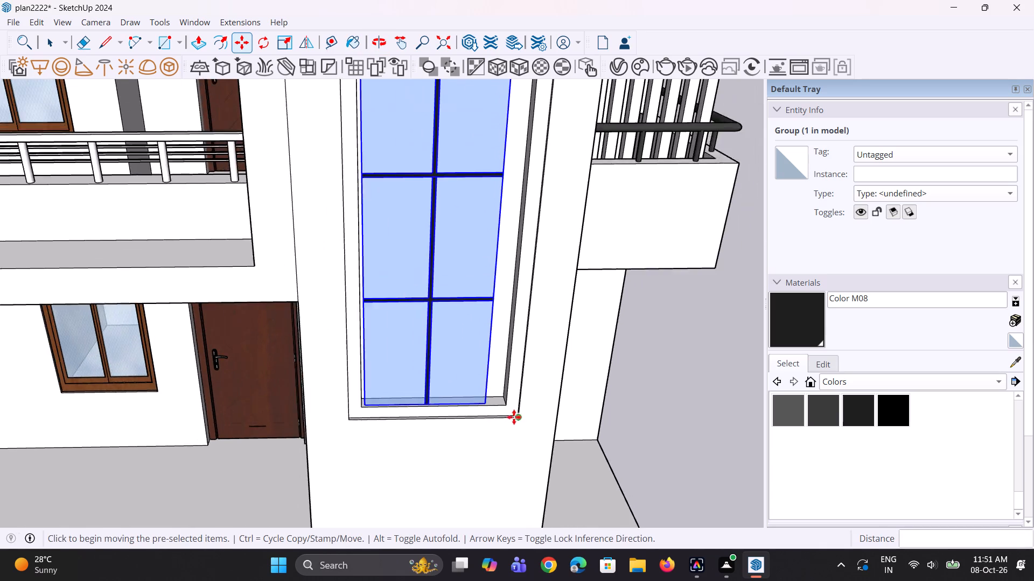
middle_drag(465, 378, 455, 364)
scroll(373, 395, up, 9)
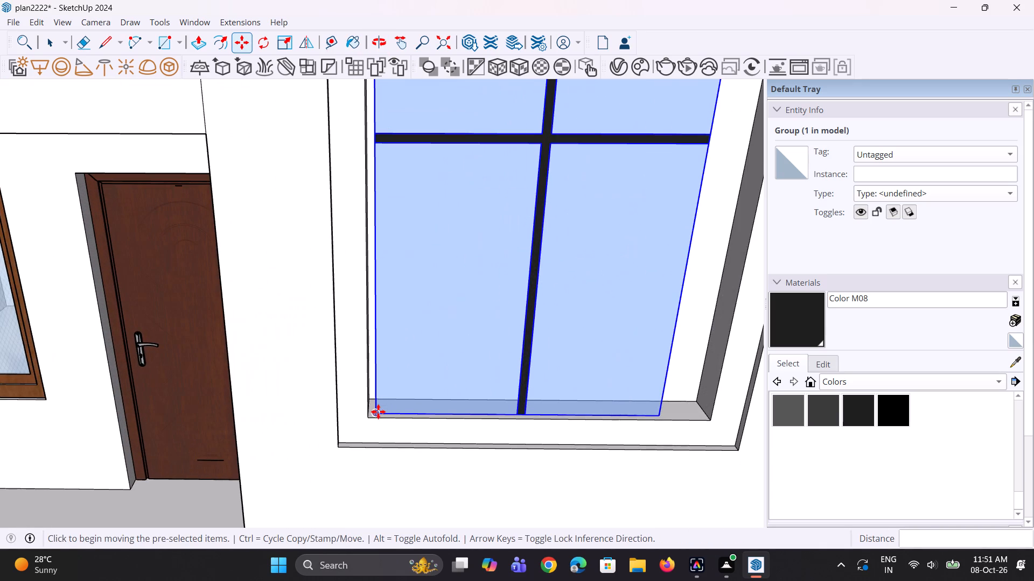
click(376, 412)
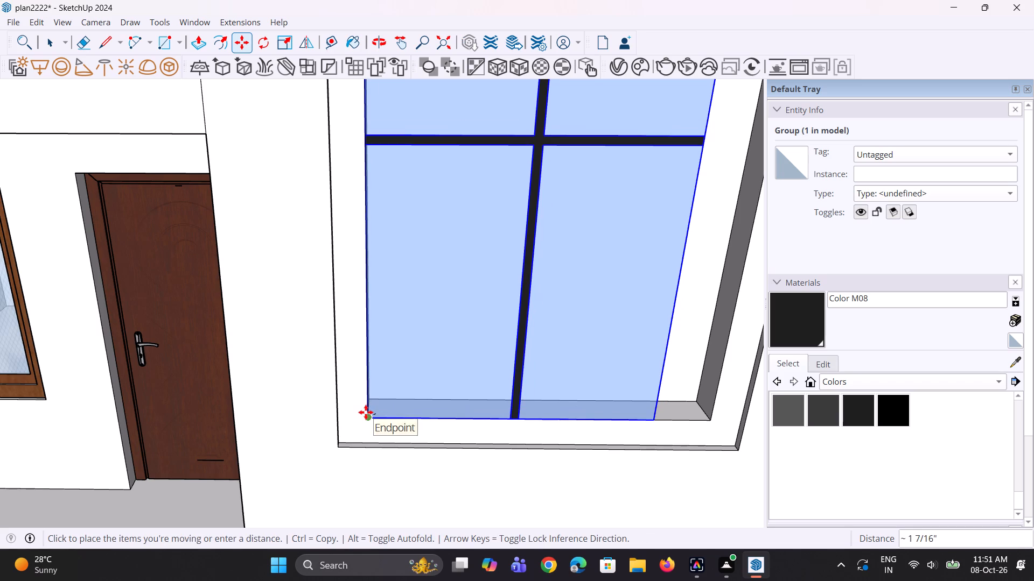
key(Escape)
scroll(398, 413, up, 11)
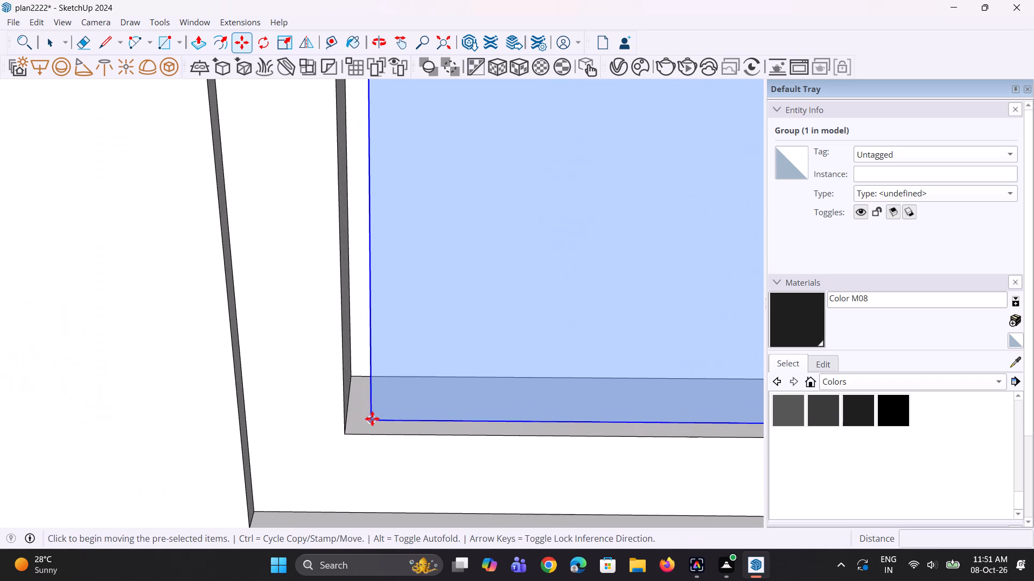
click(372, 419)
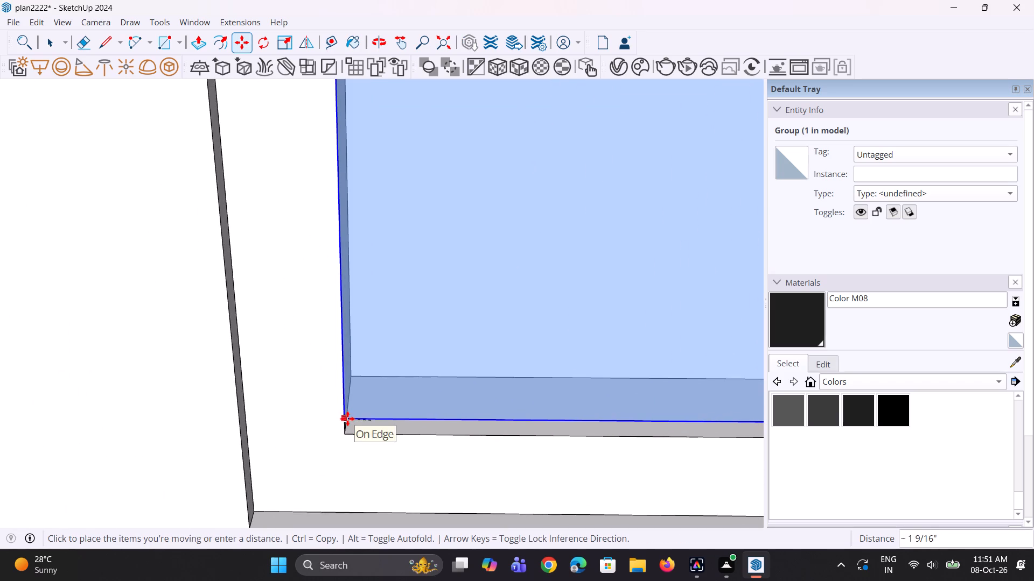
click(349, 421)
Scale the glass panel group in width by about 1.20 so it reaches the opposite side of the tower recess.
scroll(345, 454, down, 15)
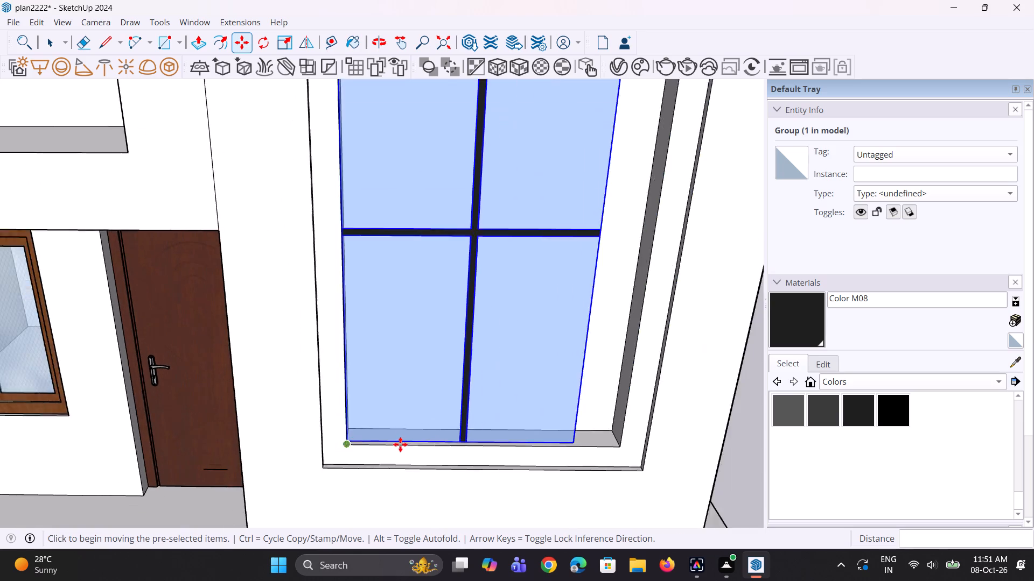
scroll(400, 444, down, 5)
middle_drag(625, 424, 581, 424)
scroll(623, 423, down, 1)
scroll(582, 423, up, 1)
scroll(573, 430, down, 11)
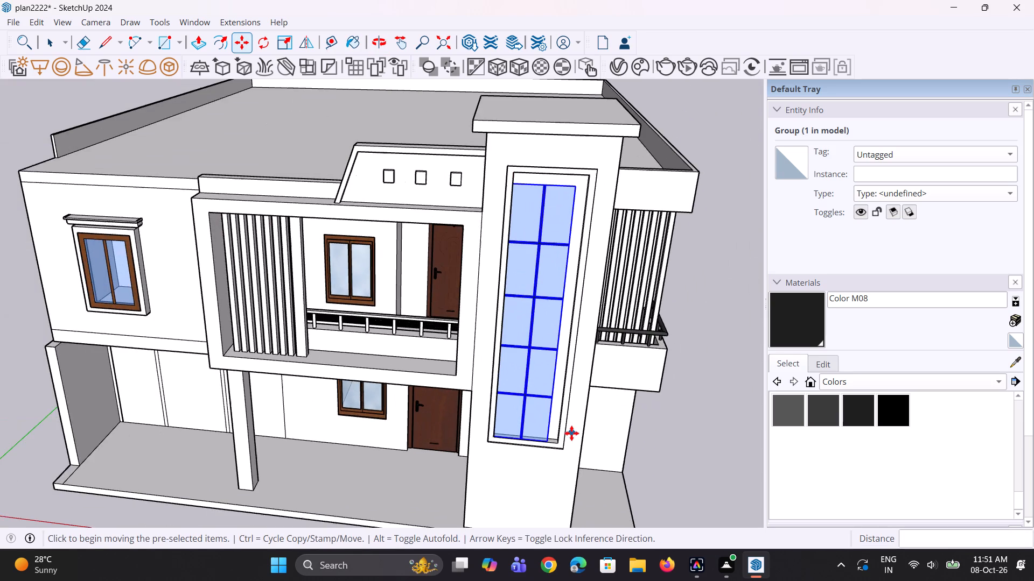
middle_drag(596, 301, 580, 296)
key(s)
scroll(570, 270, up, 5)
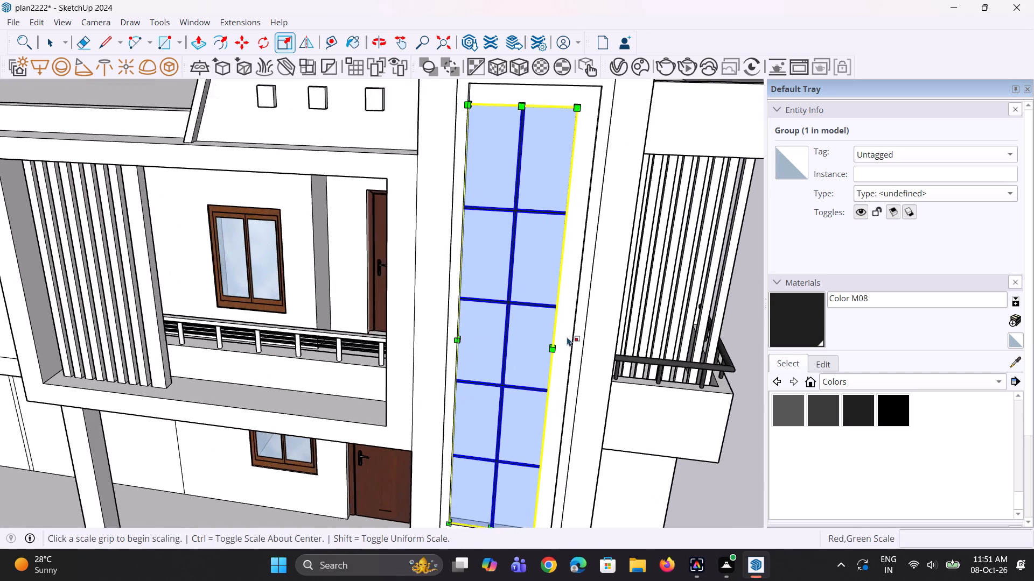
scroll(567, 337, up, 1)
middle_drag(542, 382, 457, 353)
scroll(462, 351, up, 1)
scroll(548, 372, up, 3)
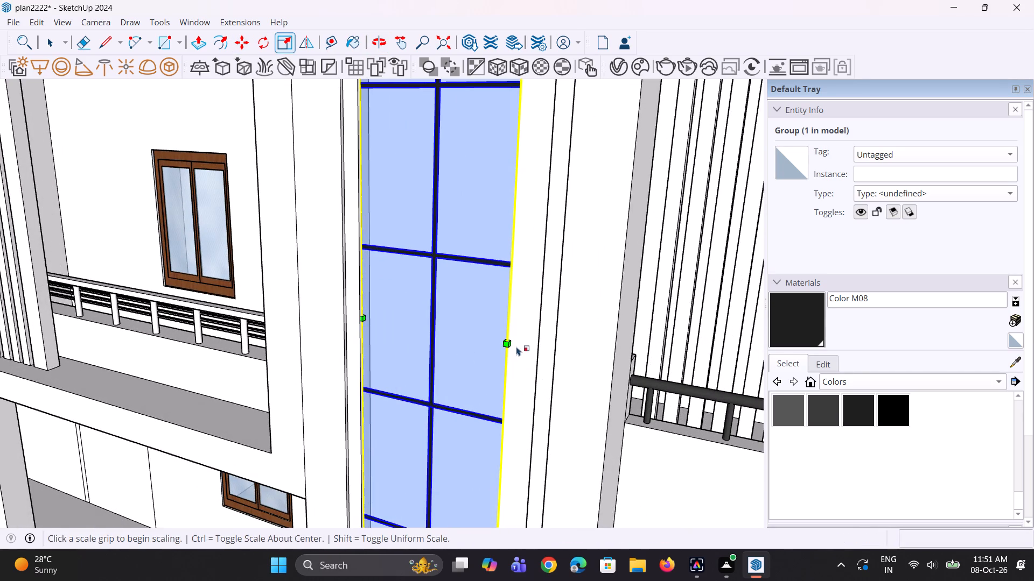
click(510, 344)
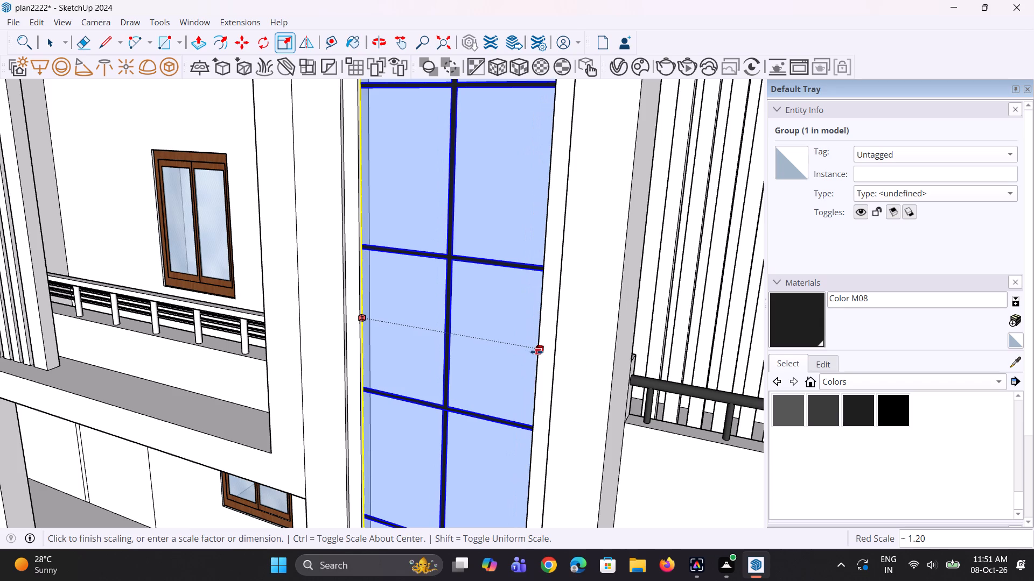
click(536, 352)
Scale the glass panel group upward to the top edge of the tower recess, then deselect it.
middle_drag(496, 388, 579, 384)
scroll(537, 387, down, 11)
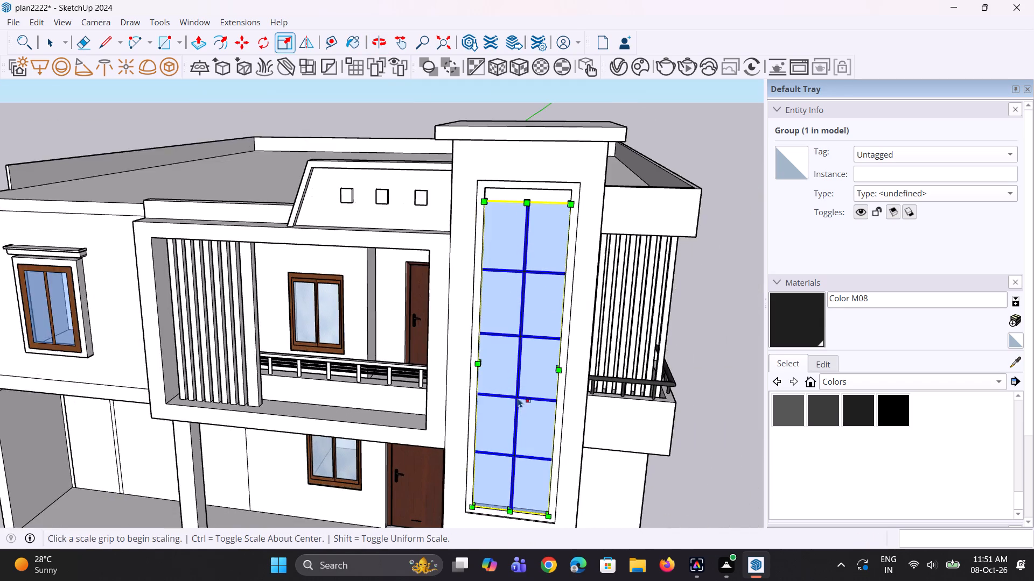
scroll(518, 398, down, 3)
middle_drag(521, 378, 541, 373)
scroll(534, 259, up, 6)
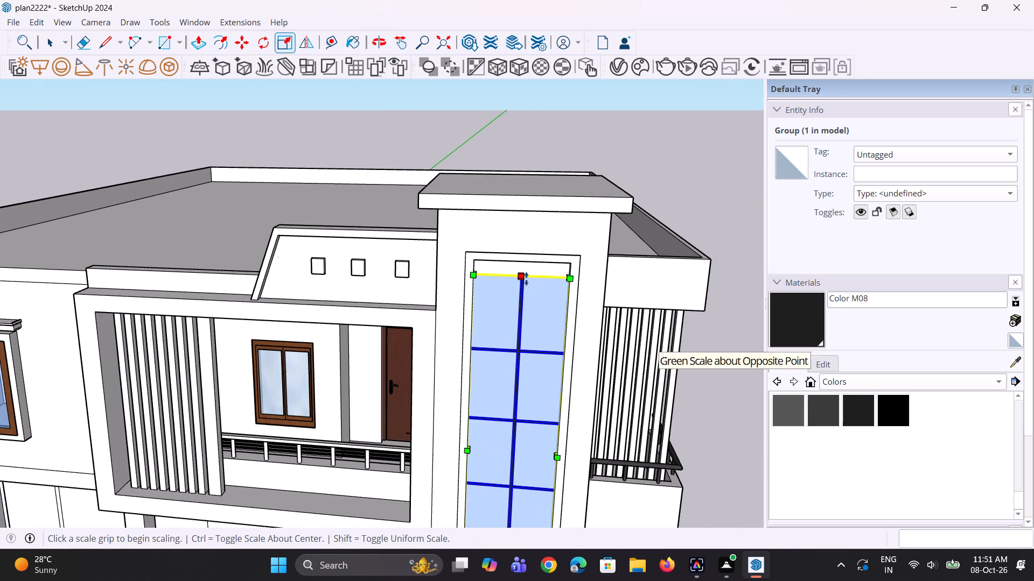
click(526, 279)
click(522, 265)
scroll(512, 307, down, 9)
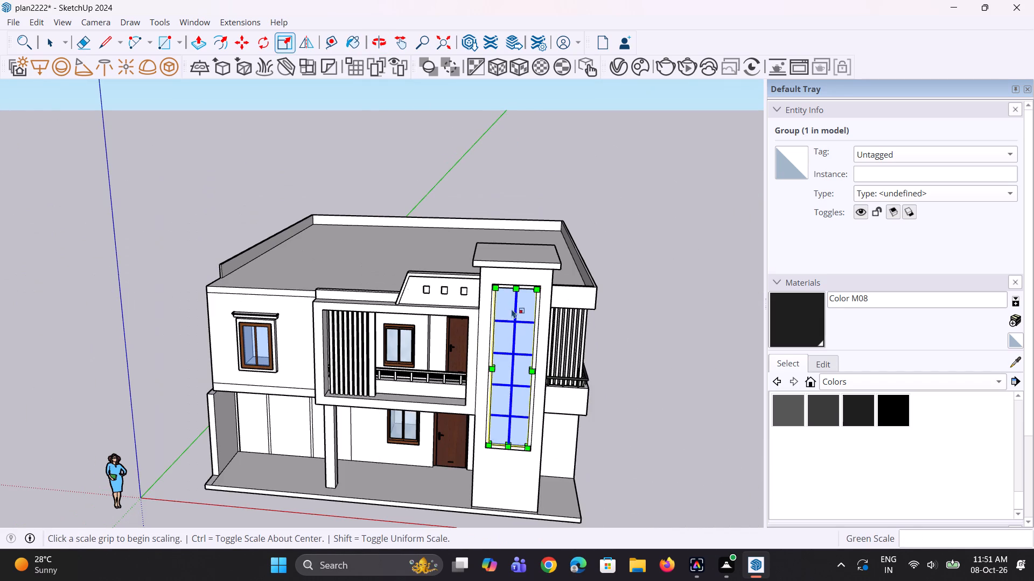
key(space)
key(space)
click(687, 354)
Examine the fitted tower glazing and the house exterior from the front and the tower side.
middle_drag(581, 410, 600, 335)
scroll(512, 361, down, 4)
middle_drag(505, 369, 528, 385)
scroll(528, 431, up, 6)
middle_drag(522, 434, 596, 429)
scroll(576, 428, down, 5)
middle_drag(518, 395, 518, 394)
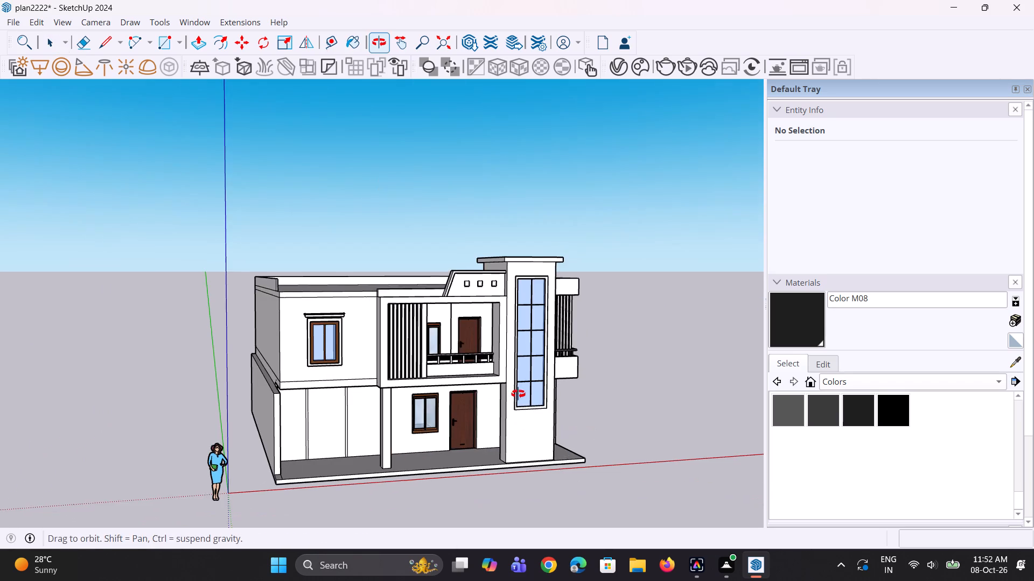
middle_drag(518, 394, 514, 410)
scroll(548, 414, up, 4)
middle_drag(579, 473, 431, 451)
scroll(390, 466, down, 7)
middle_drag(466, 456, 360, 440)
scroll(557, 516, up, 2)
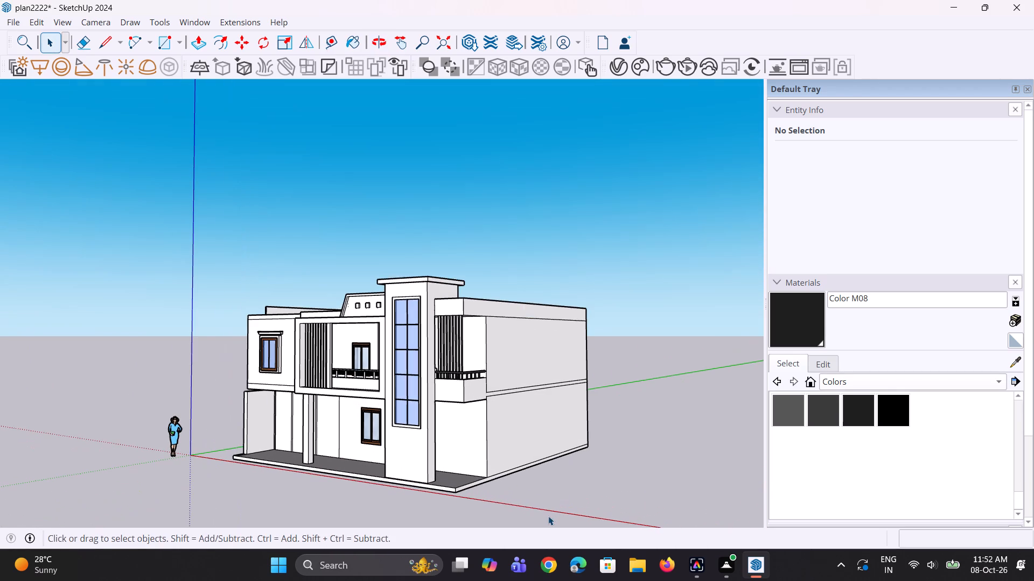
Push/Pull the base slab's side face on the tower side outward by 1' 11 9/16".
key(p)
scroll(472, 479, up, 4)
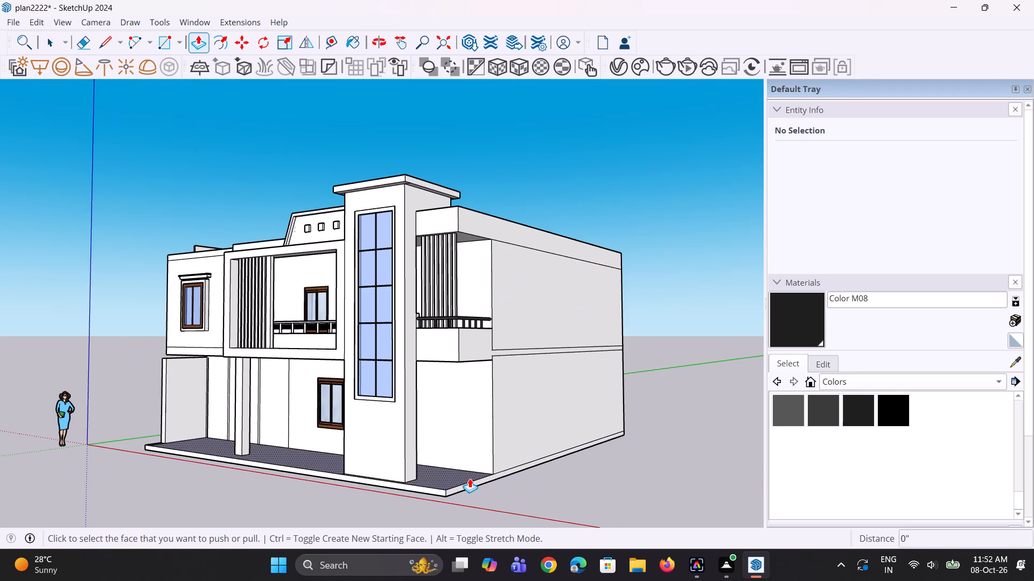
click(470, 484)
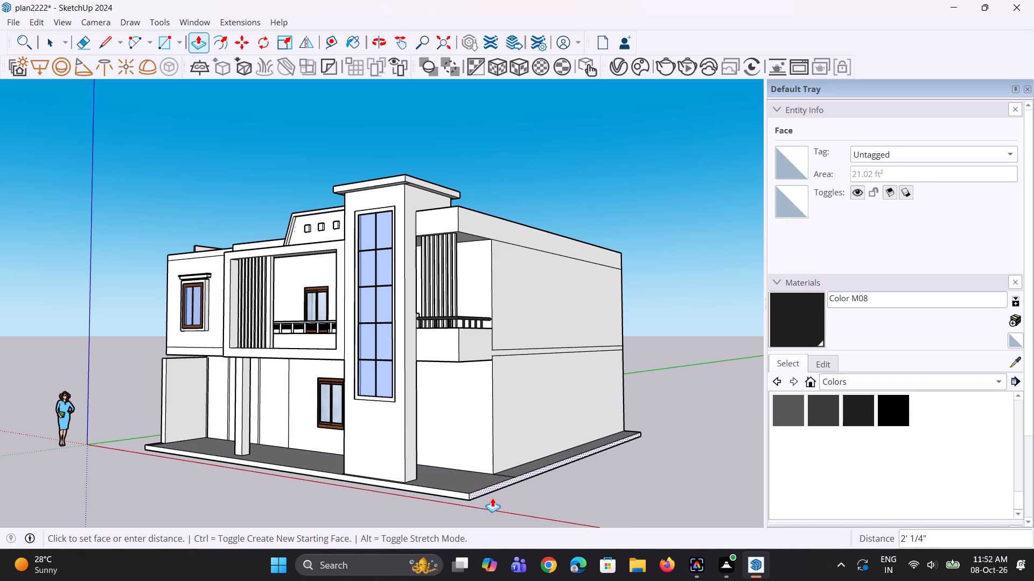
click(492, 486)
Push the widened base slab's outer side face slightly back toward the house.
middle_drag(464, 501, 629, 520)
scroll(520, 444, up, 1)
scroll(525, 458, down, 1)
middle_drag(523, 459, 412, 455)
scroll(592, 498, up, 5)
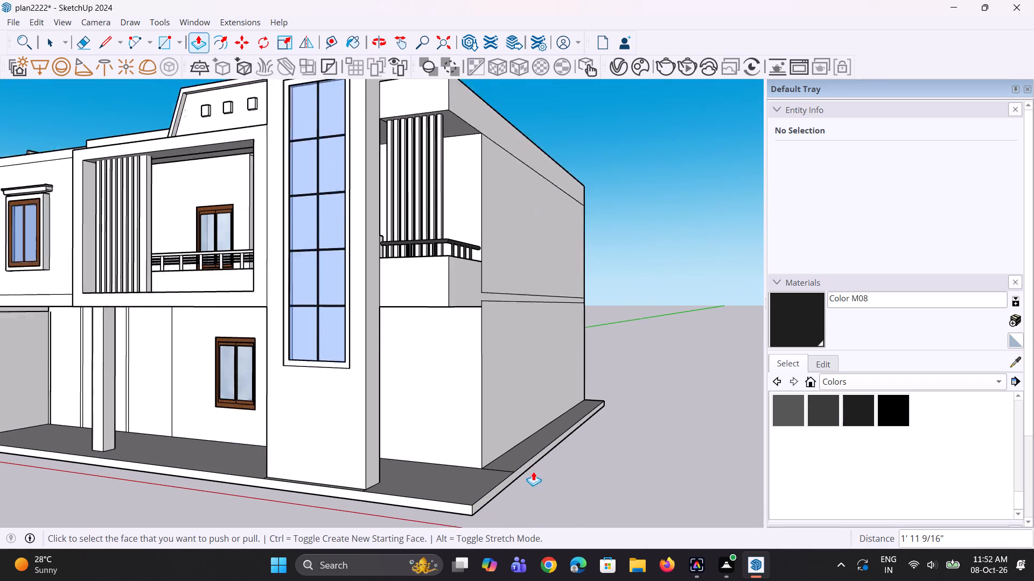
click(526, 464)
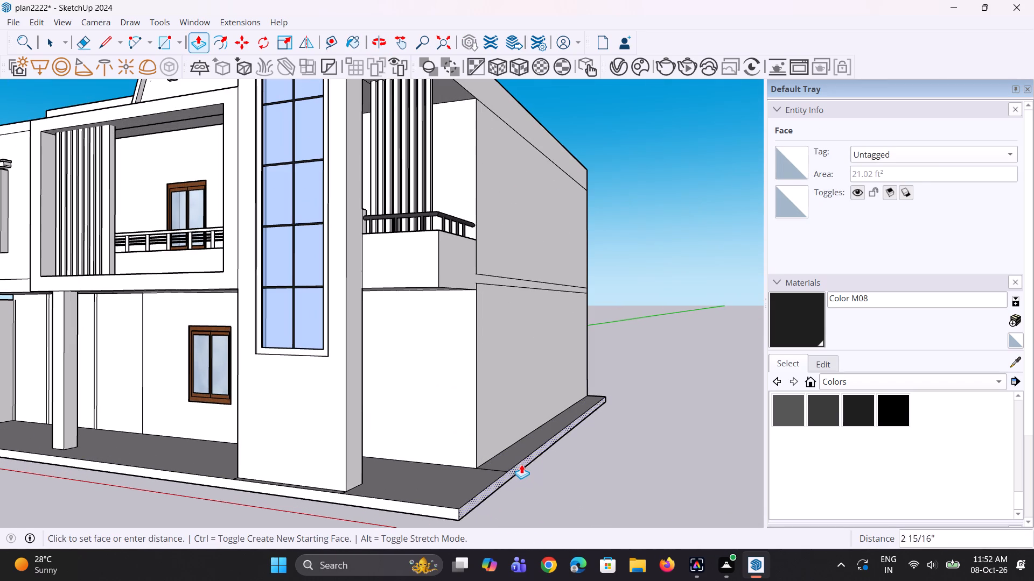
click(519, 462)
Raise the slab strip beside the house into a boundary wall and extend it 7' 7 15/16" to the slab's front edge.
click(520, 450)
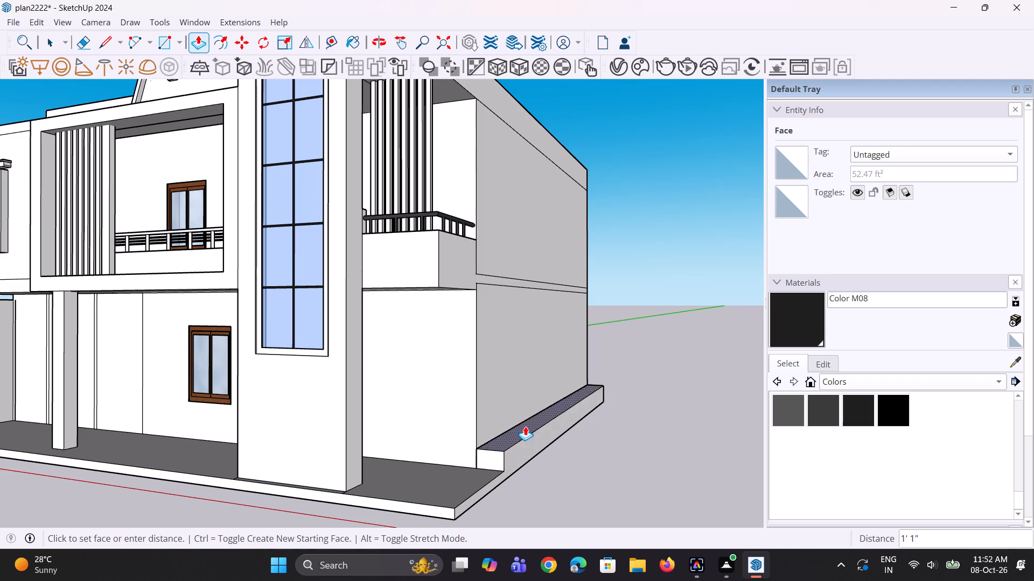
click(536, 341)
click(488, 401)
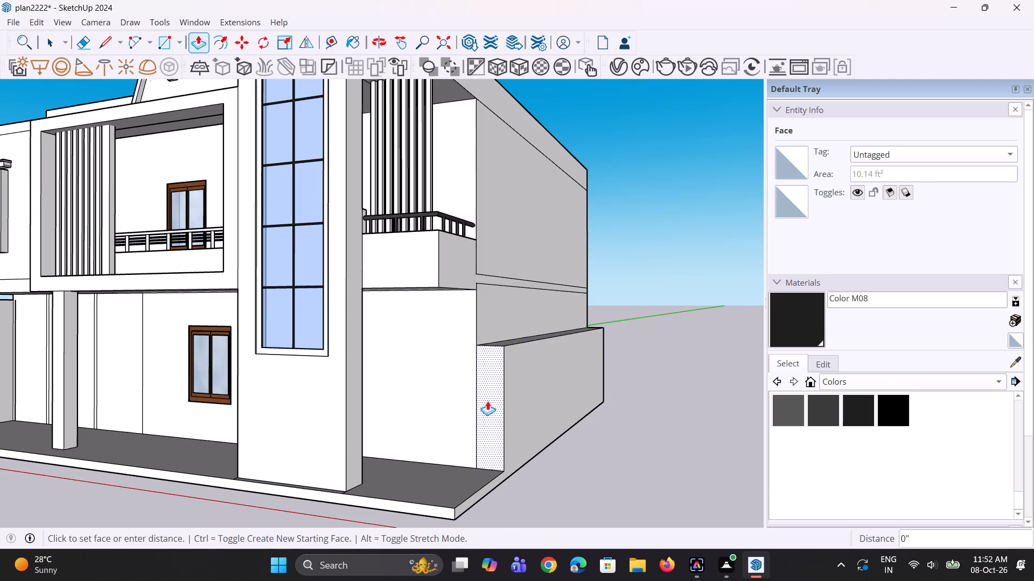
click(455, 512)
Thin the boundary wall by pushing its outer face inward 8 3/4".
middle_drag(435, 500, 660, 523)
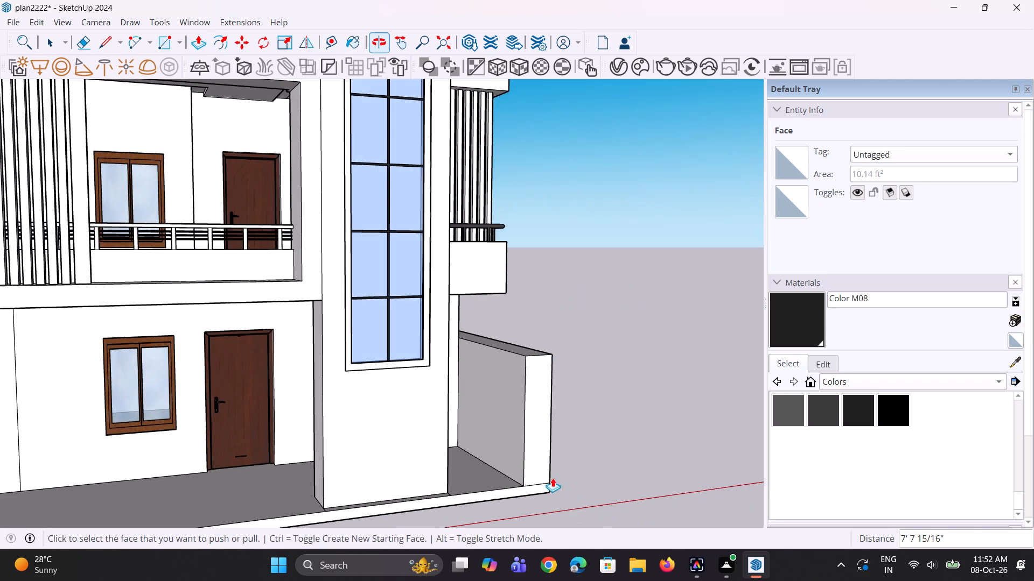
middle_drag(583, 446, 380, 462)
click(563, 454)
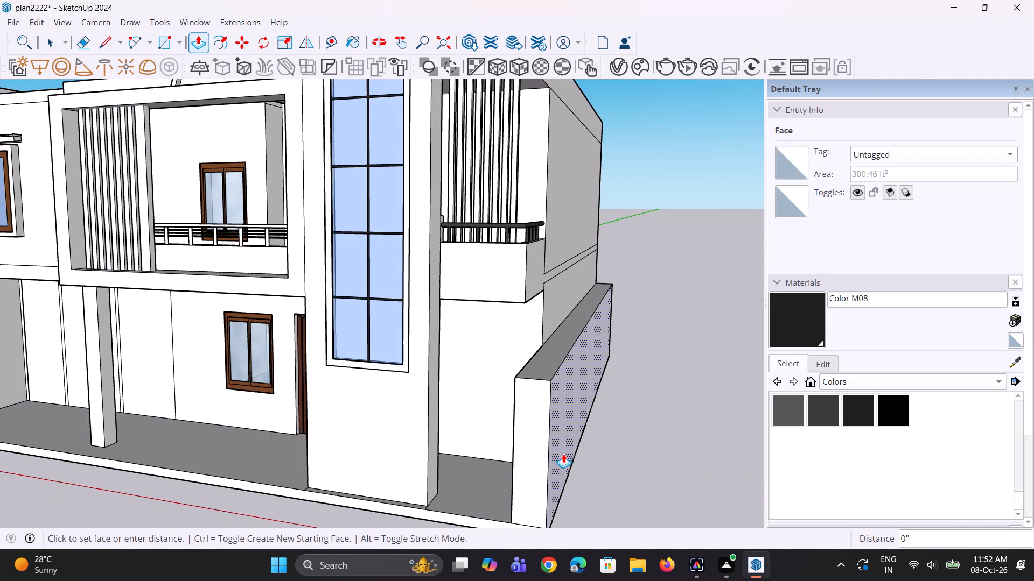
click(549, 443)
Extend the boundary wall's front end face forward by about 2' 4".
middle_drag(516, 468, 679, 485)
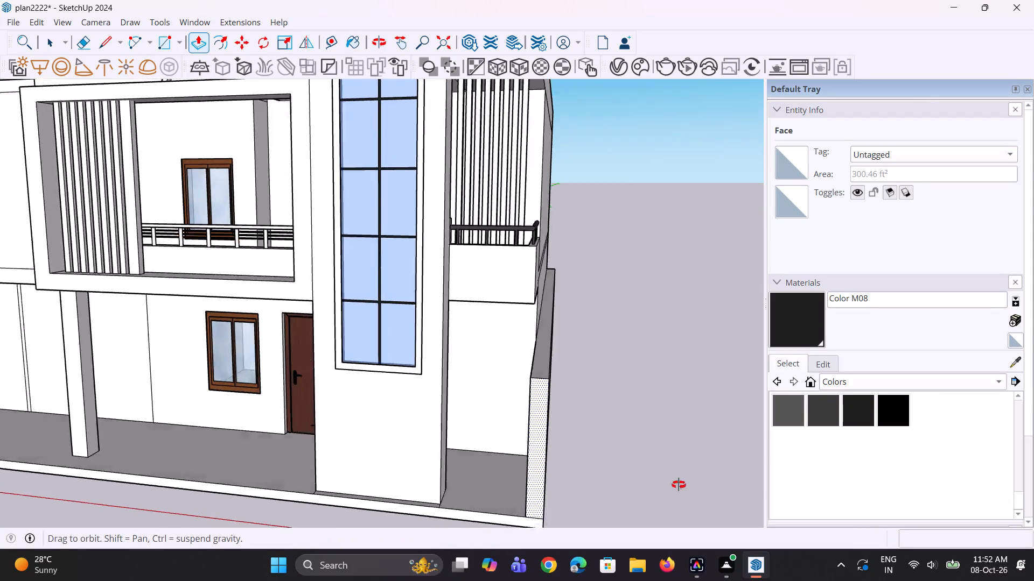
middle_drag(679, 485, 696, 481)
scroll(626, 459, down, 4)
middle_drag(617, 463, 596, 456)
scroll(516, 465, down, 4)
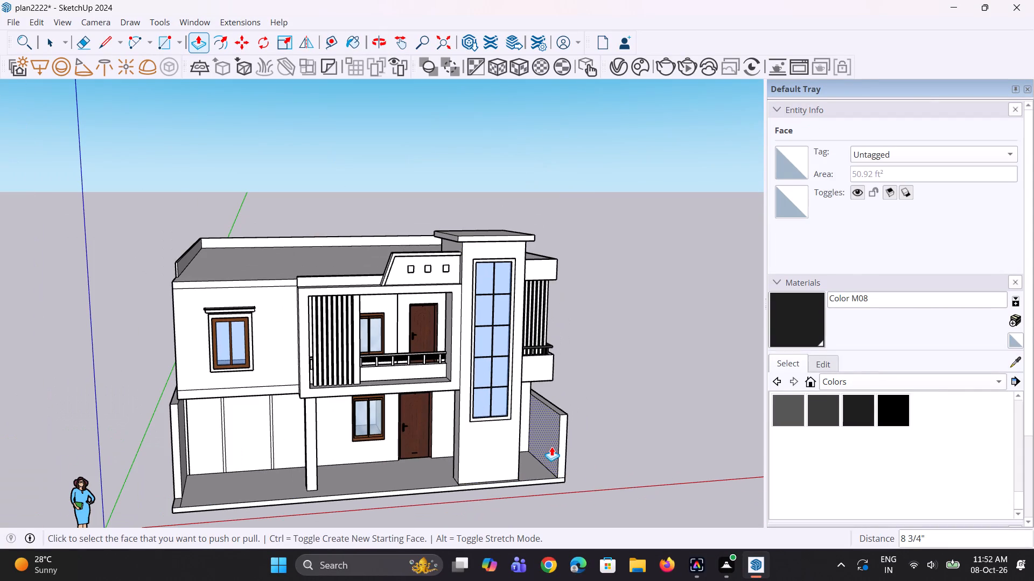
scroll(530, 435, down, 3)
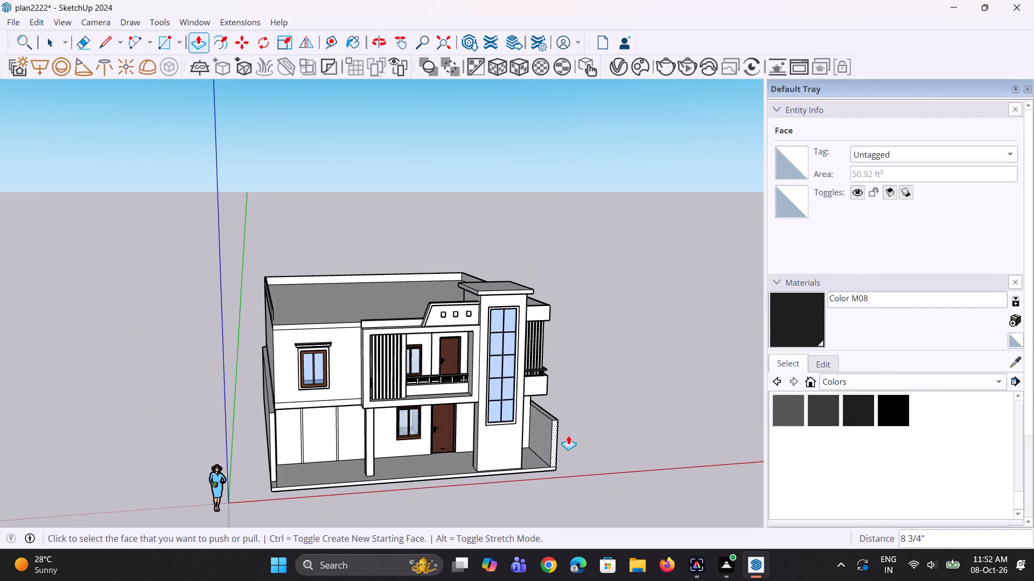
middle_drag(568, 435, 546, 448)
scroll(555, 458, up, 3)
click(555, 458)
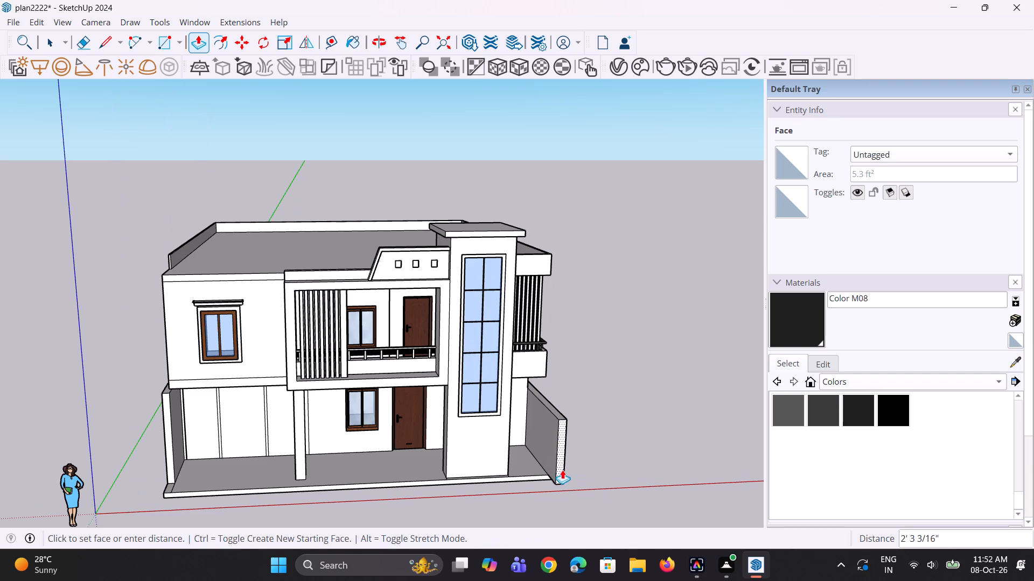
click(562, 470)
Pull the base slab's front face forward 2' 4 3/4" to align with the boundary wall's front end.
click(546, 478)
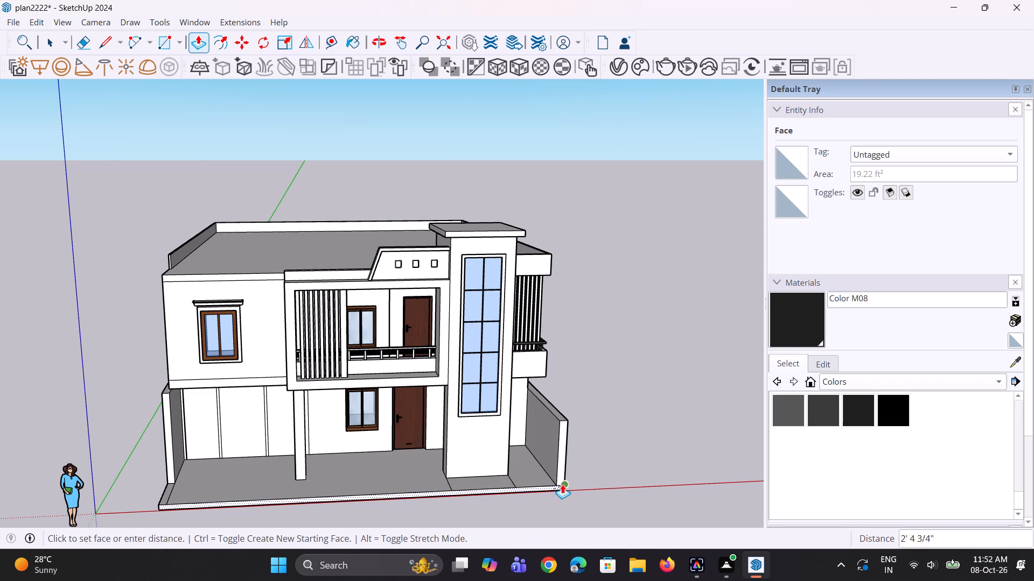
click(562, 484)
Erase the leftover edges at the boundary wall's front base and on the slab beside the tower's two front corners.
middle_drag(556, 487, 535, 458)
scroll(543, 485, up, 3)
key(e)
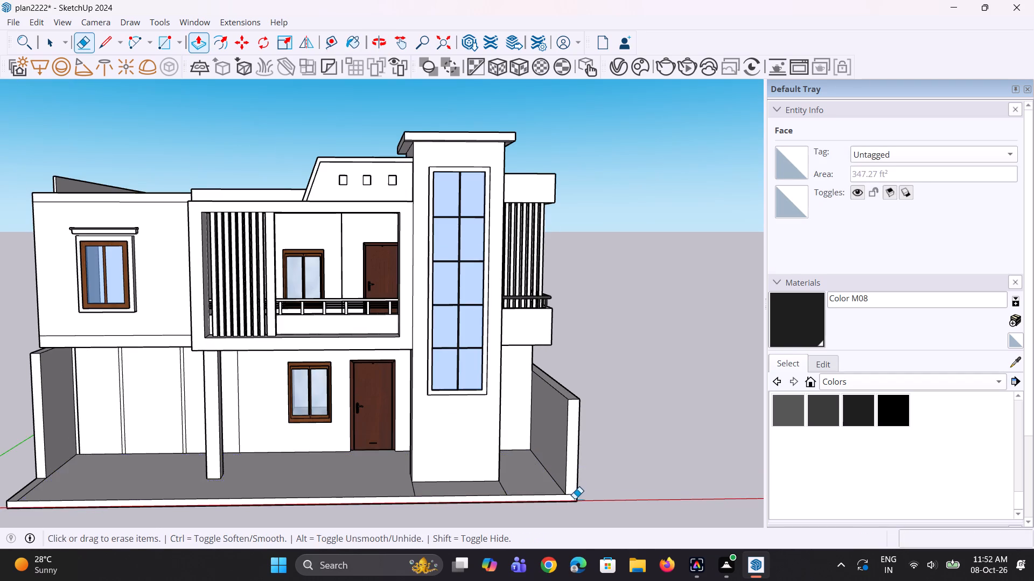
scroll(575, 499, up, 6)
click(575, 493)
scroll(570, 479, down, 9)
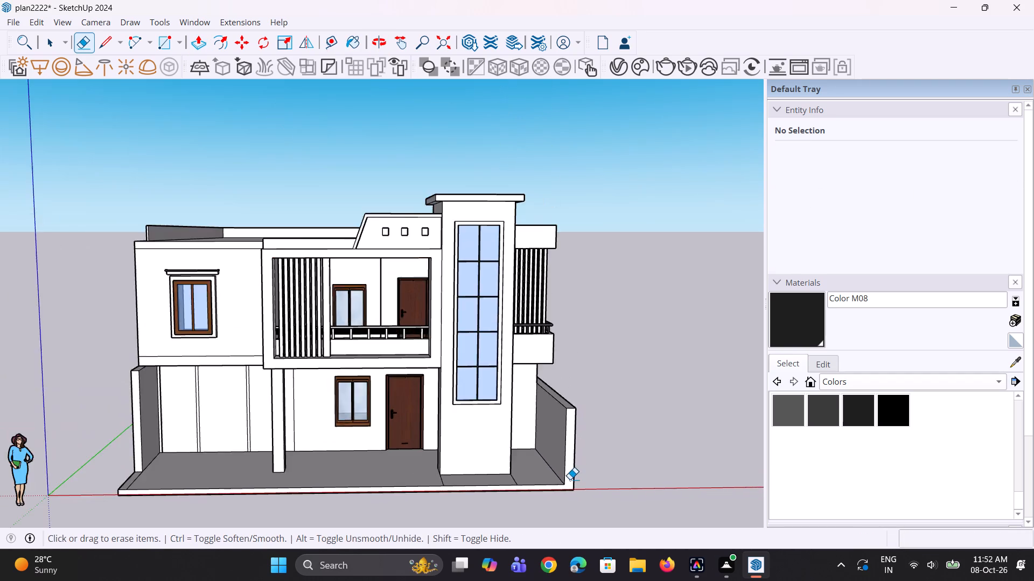
scroll(570, 479, down, 5)
middle_drag(556, 502, 555, 511)
scroll(485, 479, up, 2)
scroll(485, 479, down, 2)
scroll(491, 482, up, 3)
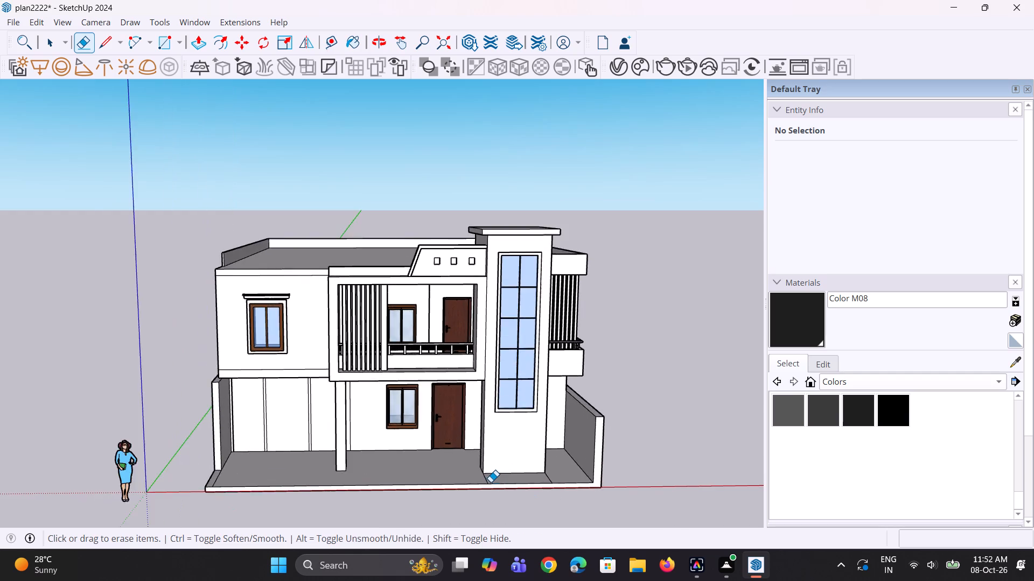
scroll(491, 482, up, 6)
click(485, 482)
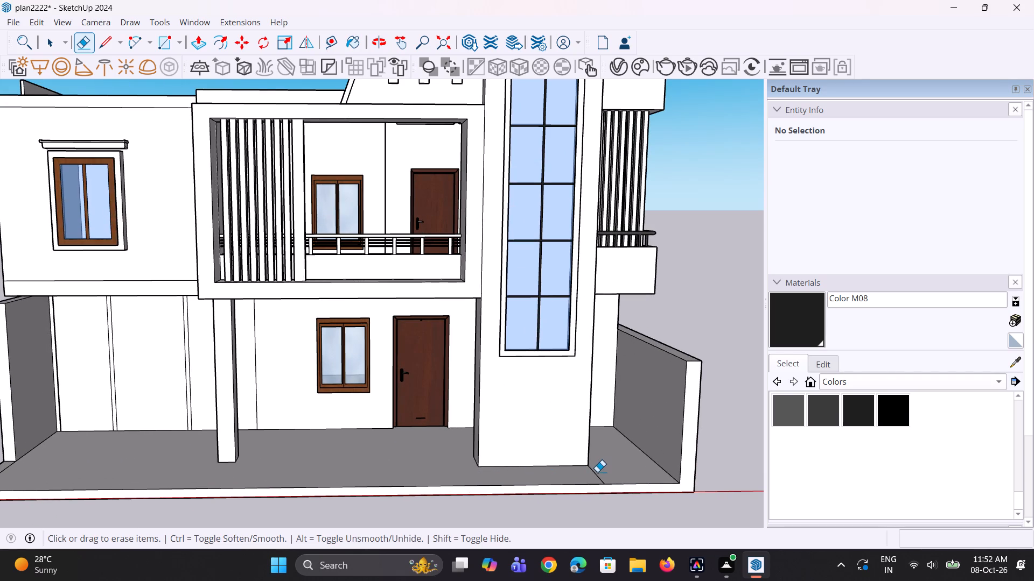
drag(597, 472, 597, 477)
Examine the house front with the new boundary wall and the extended base slab.
scroll(597, 477, down, 13)
middle_drag(555, 476, 552, 476)
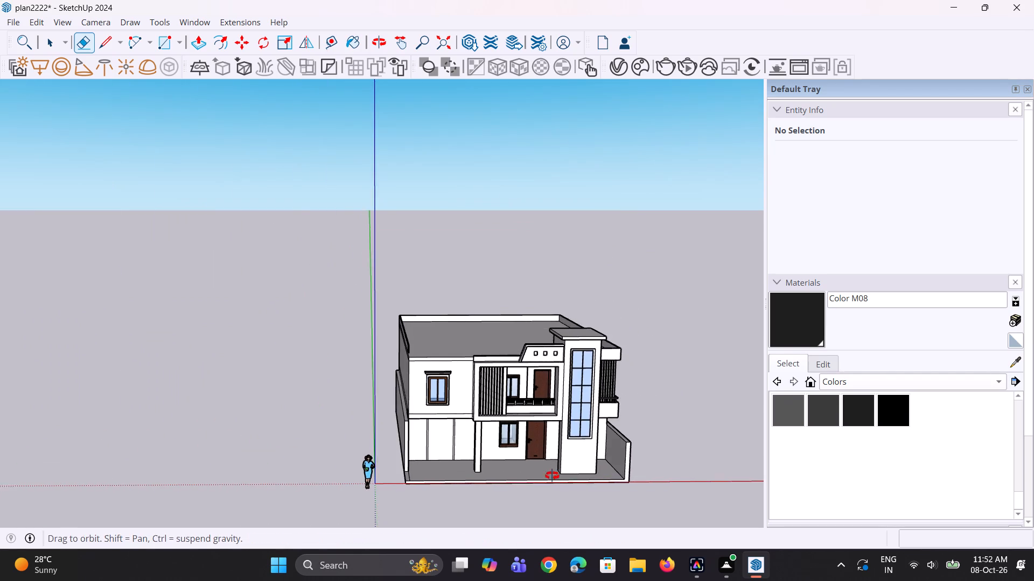
middle_drag(552, 476, 527, 472)
scroll(527, 472, up, 2)
middle_drag(557, 479, 579, 490)
scroll(630, 469, up, 3)
middle_drag(652, 486, 707, 502)
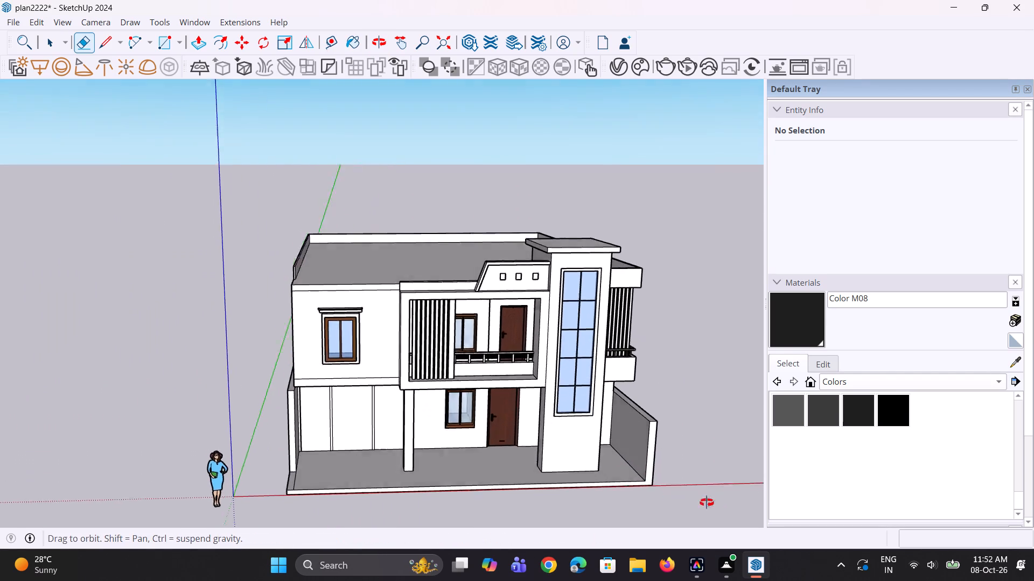
Draw a horizontal line about 6' 3" long across the tower's front below the glass panel and delete the face beneath it.
middle_drag(707, 502, 747, 498)
scroll(652, 469, up, 3)
middle_drag(652, 469, 652, 501)
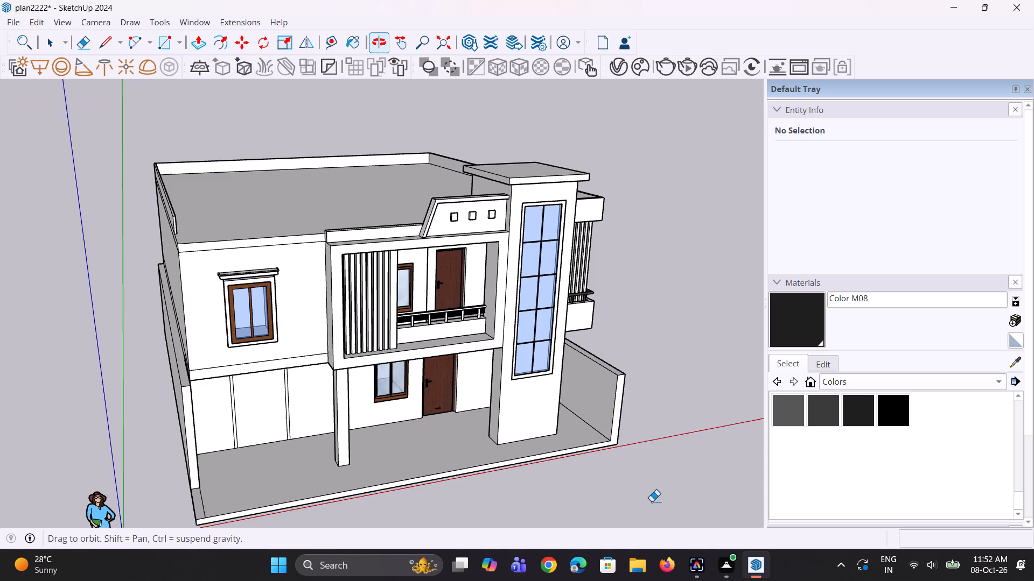
scroll(600, 460, up, 2)
middle_drag(600, 460, 588, 441)
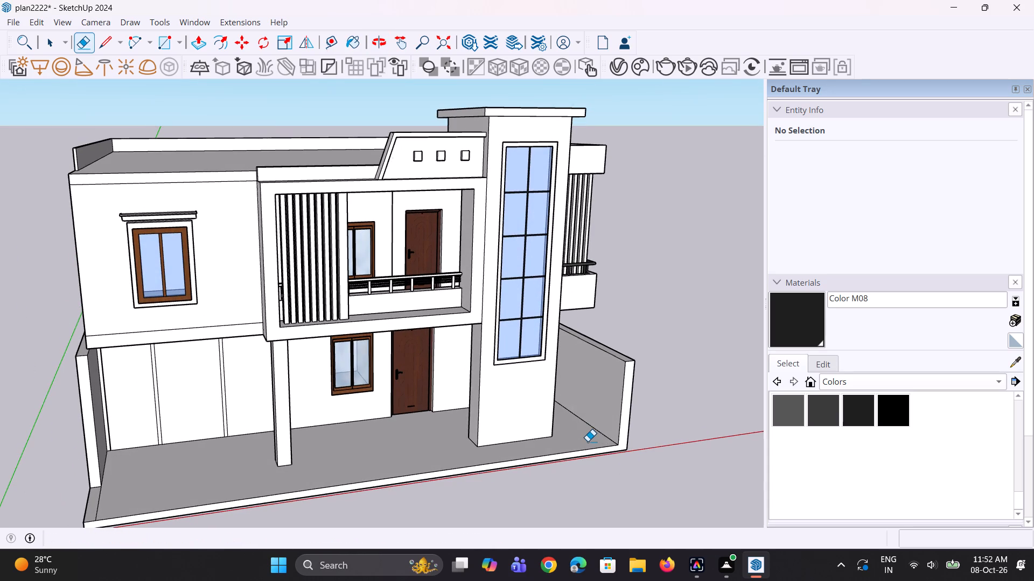
middle_drag(553, 454, 553, 435)
scroll(518, 444, up, 2)
key(l)
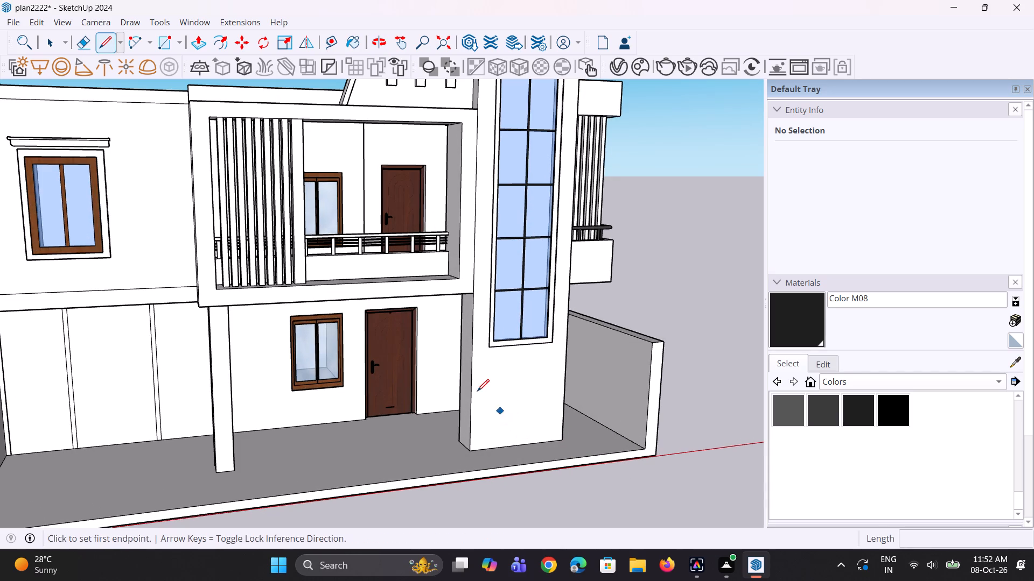
click(472, 382)
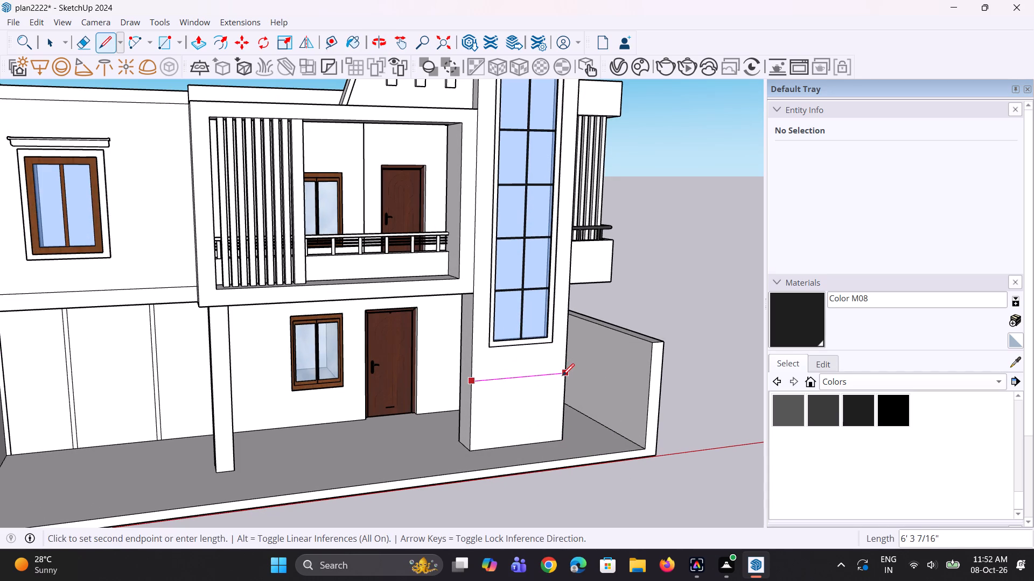
click(562, 375)
key(space)
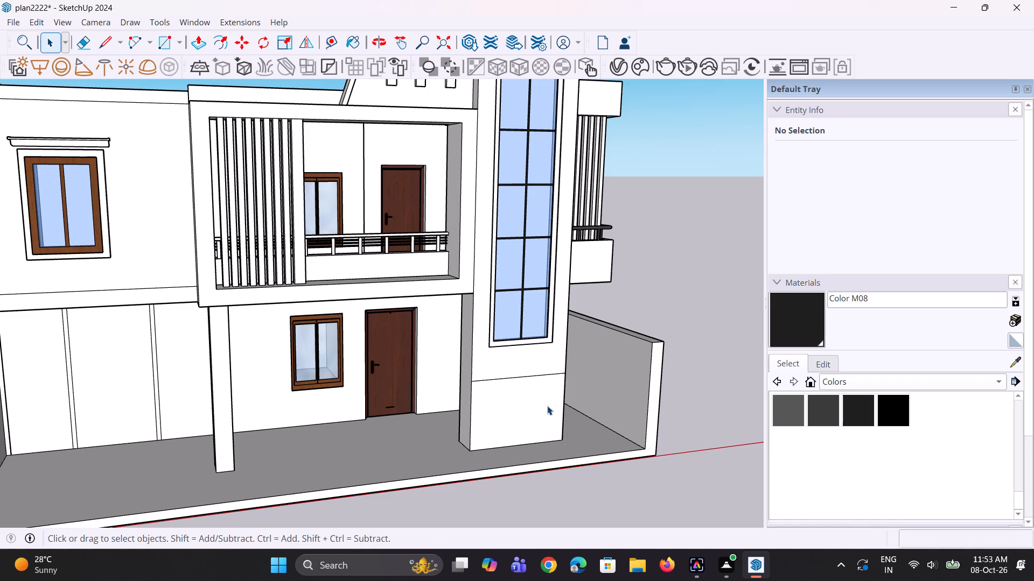
click(547, 406)
key(Delete)
Continue the cut line across the tower's door-side face and delete the side face below it.
middle_drag(515, 429, 510, 329)
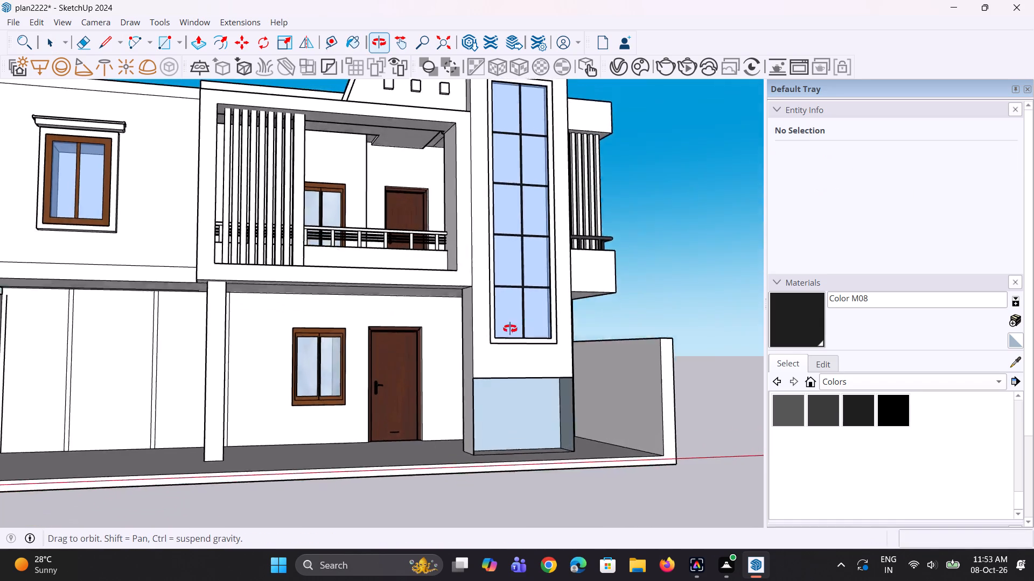
middle_drag(510, 329, 529, 282)
scroll(520, 432, up, 4)
middle_drag(516, 422, 523, 464)
scroll(504, 383, up, 2)
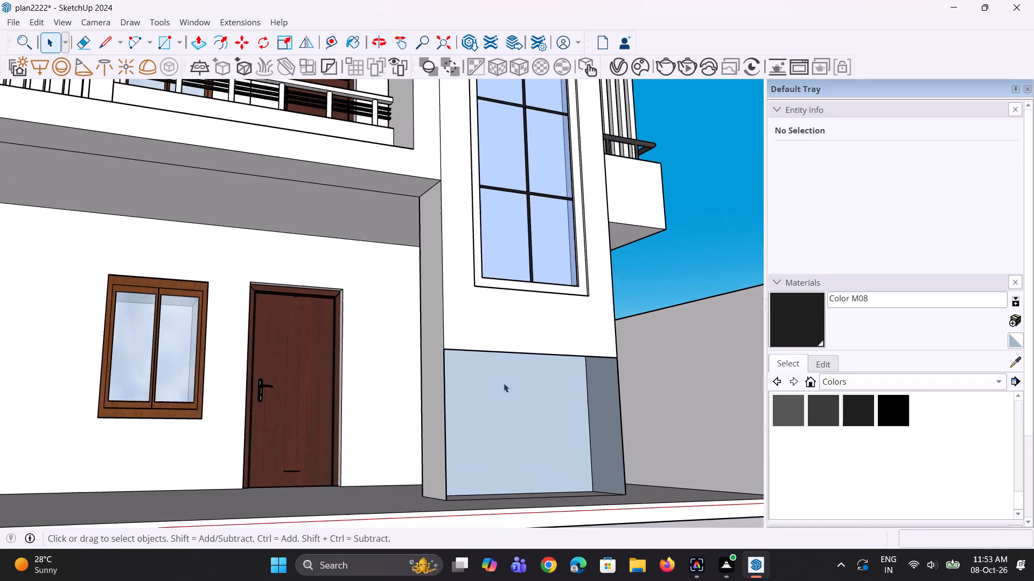
middle_drag(505, 400, 585, 469)
key(l)
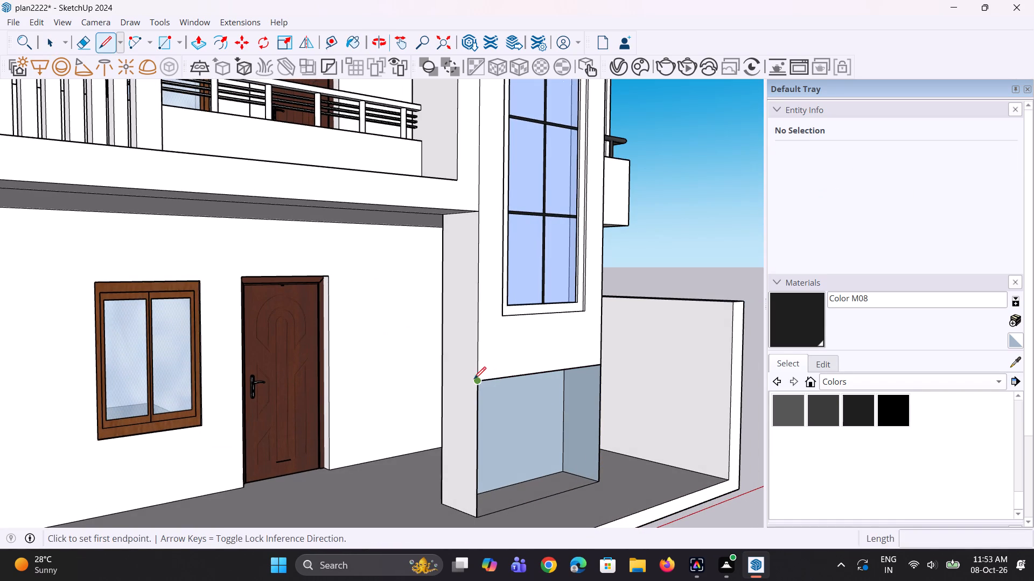
click(479, 382)
click(442, 373)
key(space)
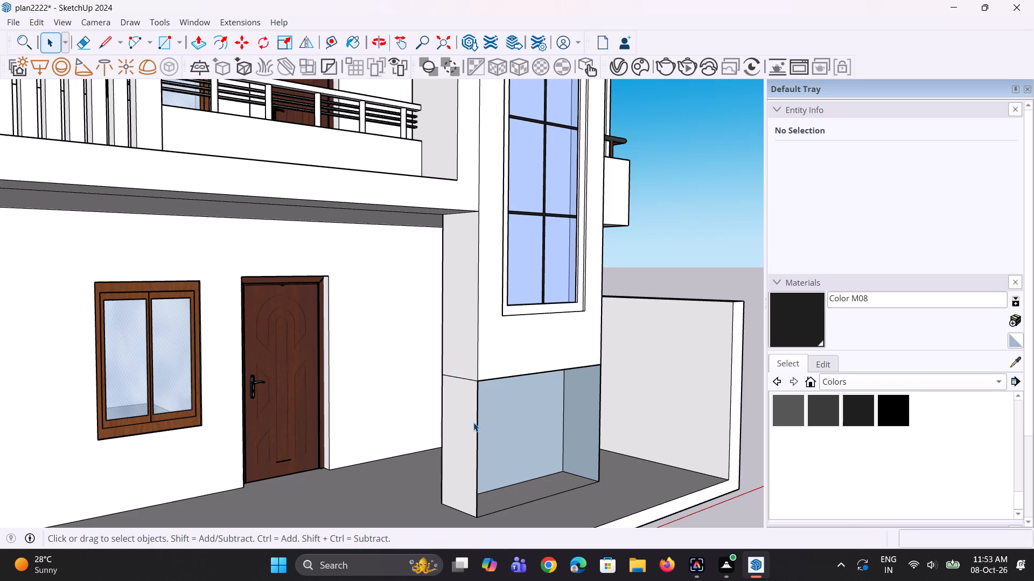
click(462, 433)
key(Delete)
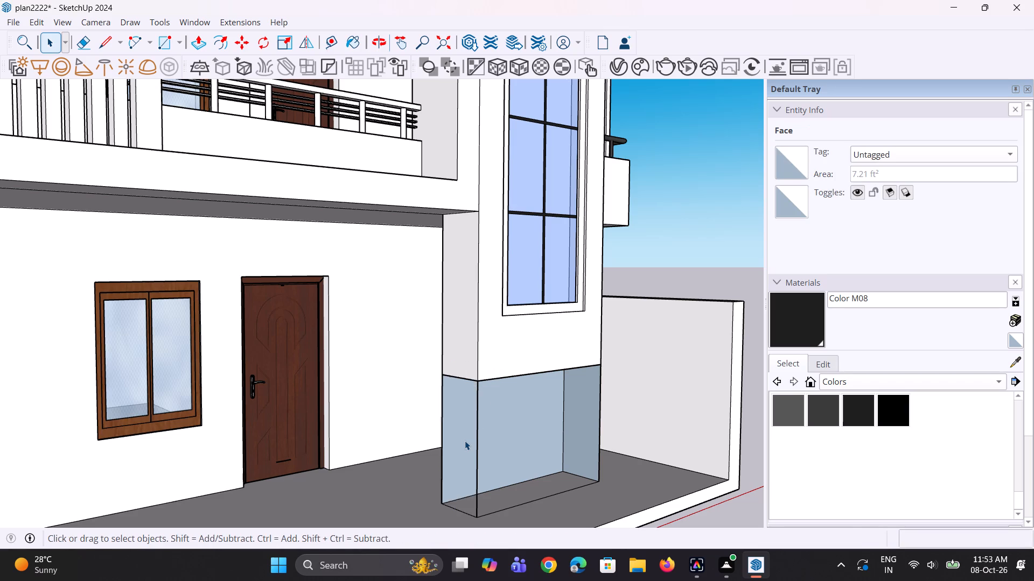
Delete the vertical edges at the tower's two front corners beside the opened lower part.
middle_drag(469, 440, 491, 383)
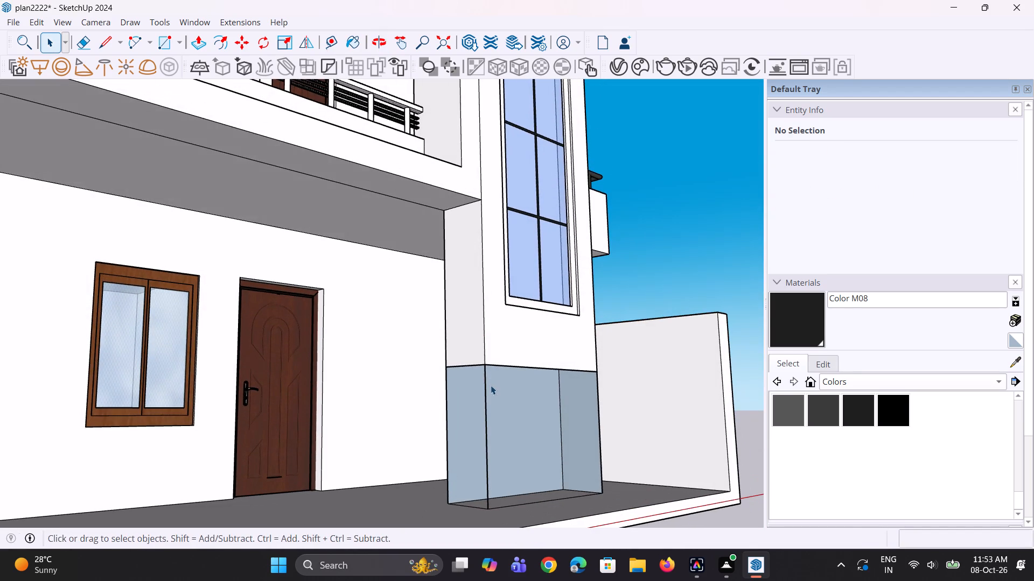
click(485, 392)
key(Delete)
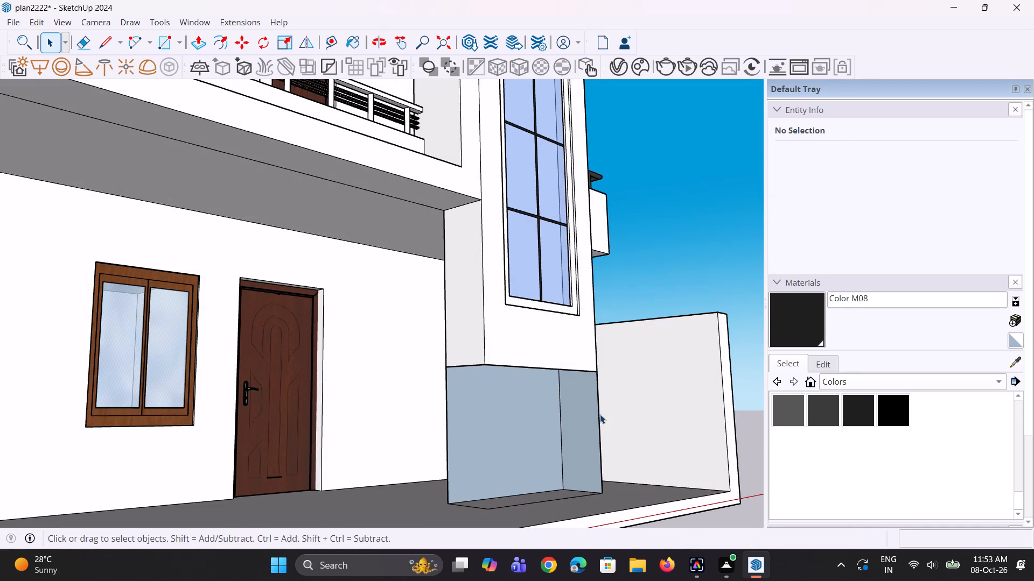
click(600, 414)
key(Delete)
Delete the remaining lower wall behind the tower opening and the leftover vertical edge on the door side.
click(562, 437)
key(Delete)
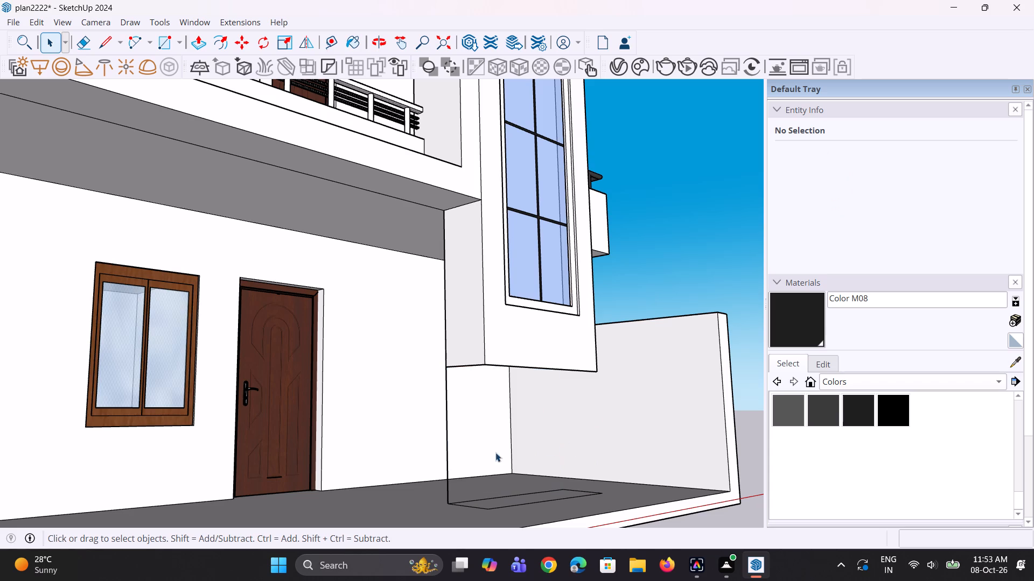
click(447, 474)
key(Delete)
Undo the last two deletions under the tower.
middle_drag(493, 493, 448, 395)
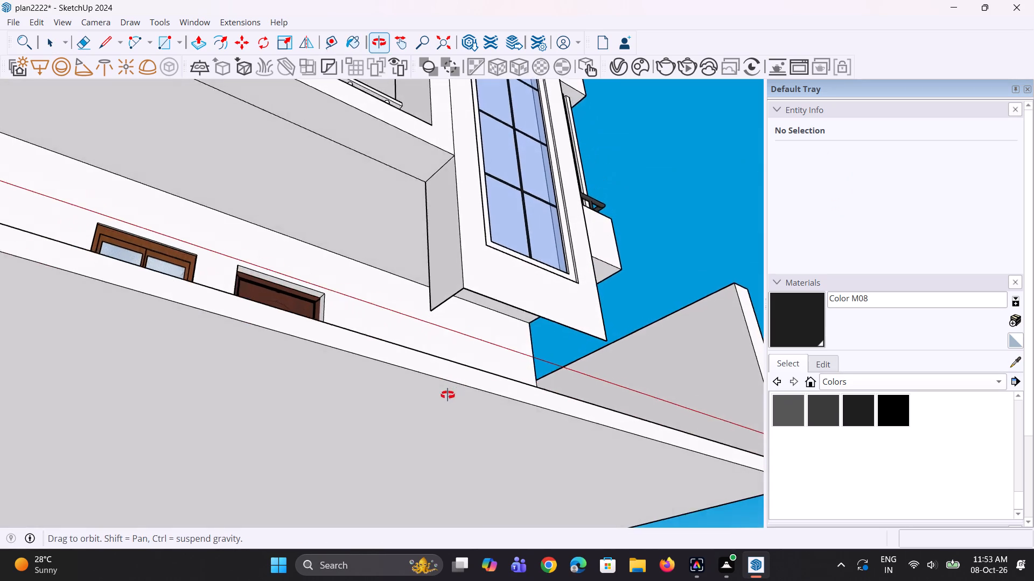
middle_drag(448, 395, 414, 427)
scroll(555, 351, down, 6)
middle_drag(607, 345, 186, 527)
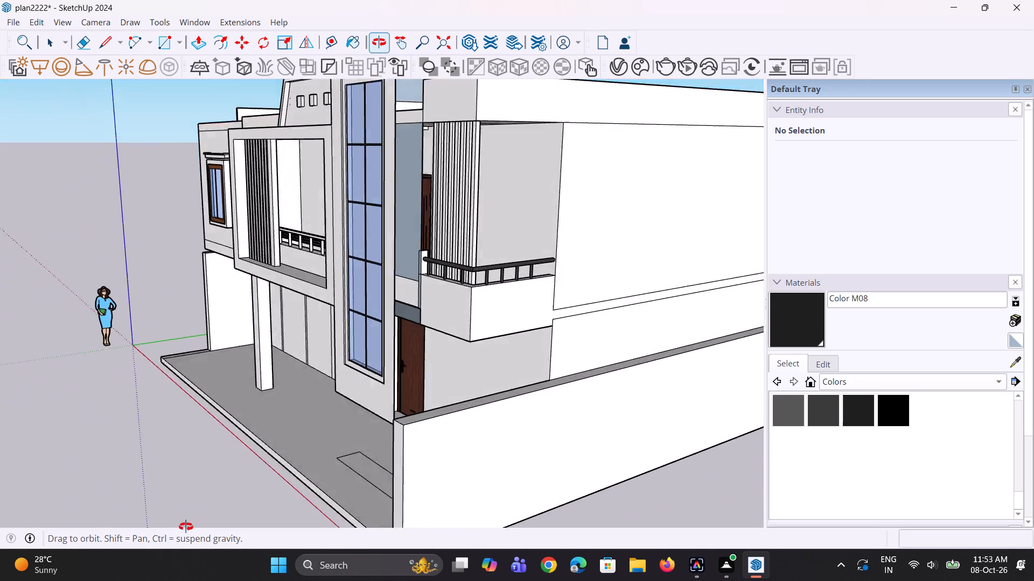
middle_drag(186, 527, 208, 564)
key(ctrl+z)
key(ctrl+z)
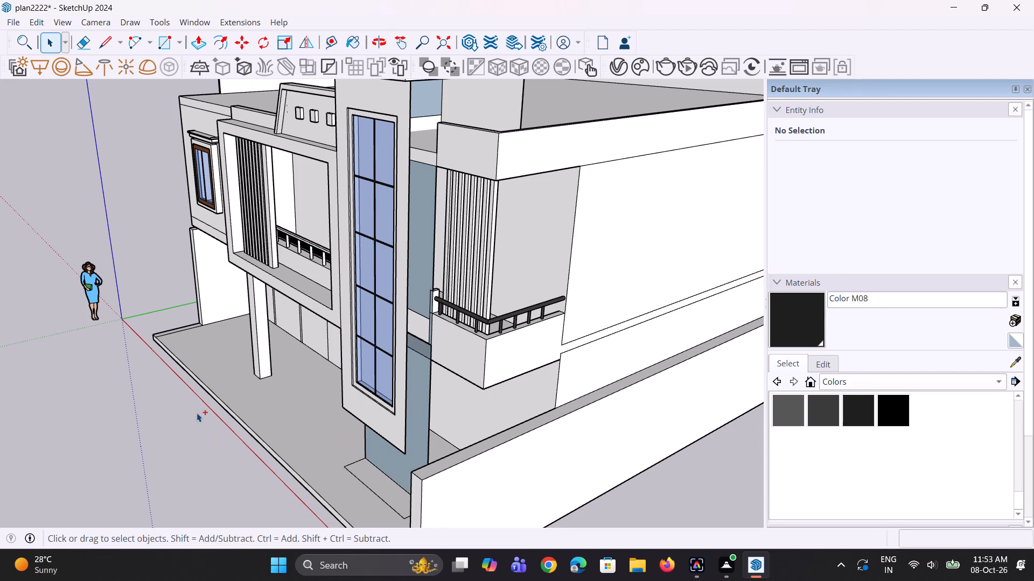
Push the tower's front wall face inward behind the glass panel by 4 3/16", 7/16", 4 1/16" and 5 1/8" in succession.
middle_drag(428, 386, 310, 406)
scroll(352, 357, up, 1)
middle_drag(330, 378, 272, 429)
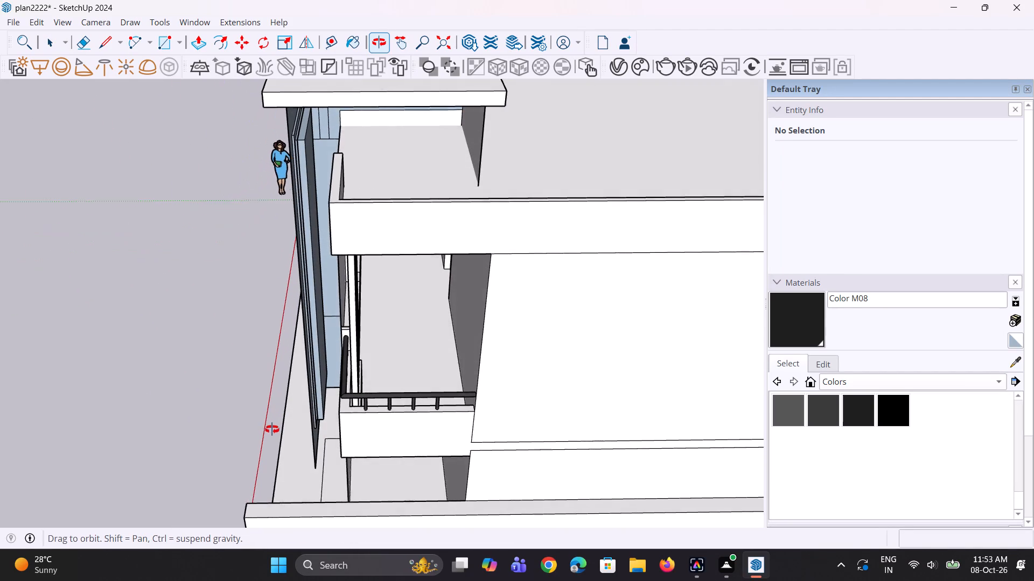
middle_drag(272, 429, 367, 417)
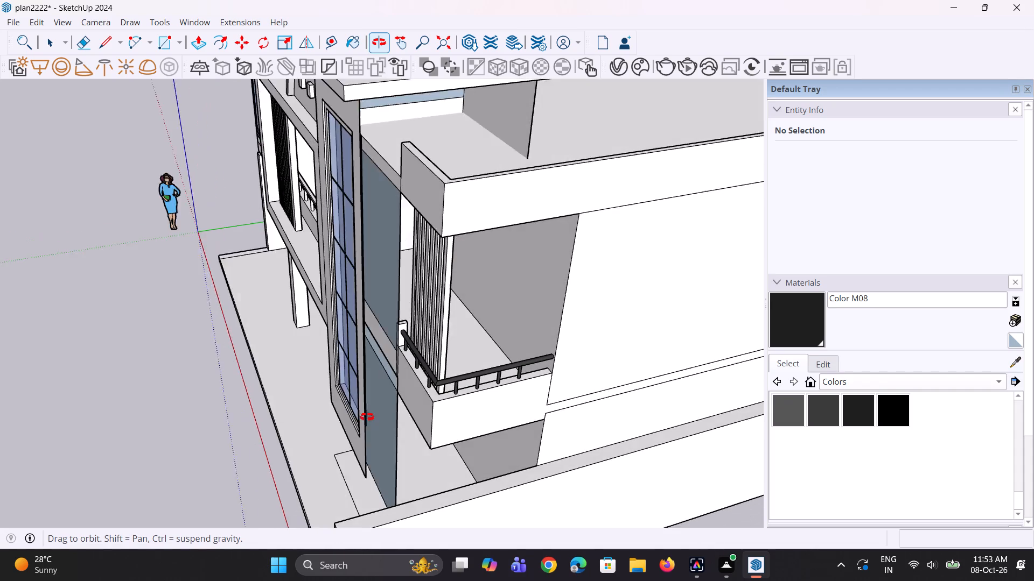
middle_drag(367, 417, 372, 419)
scroll(382, 407, down, 4)
middle_drag(428, 413, 354, 422)
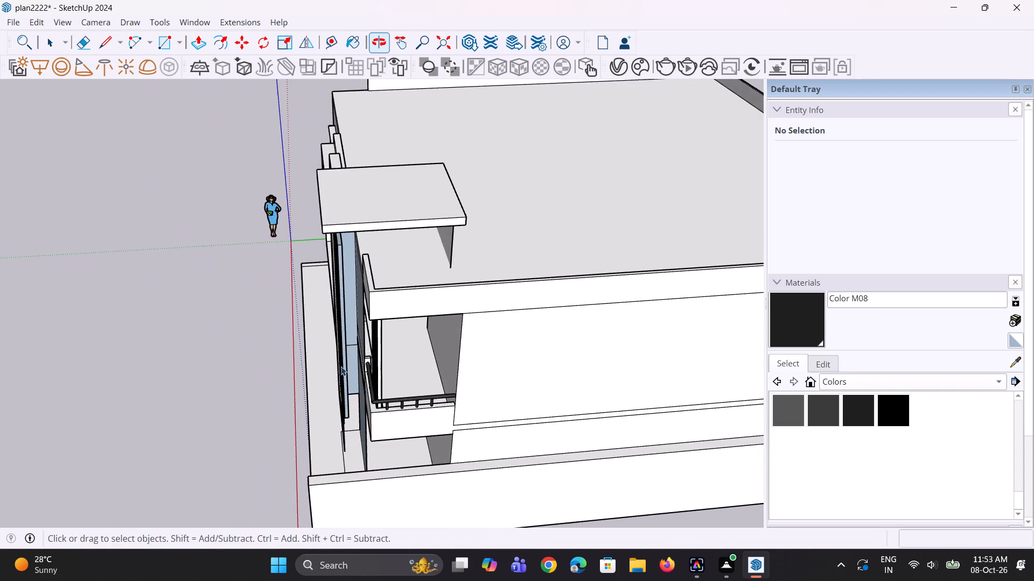
scroll(358, 290, up, 6)
middle_drag(378, 324, 360, 335)
key(p)
scroll(337, 321, up, 1)
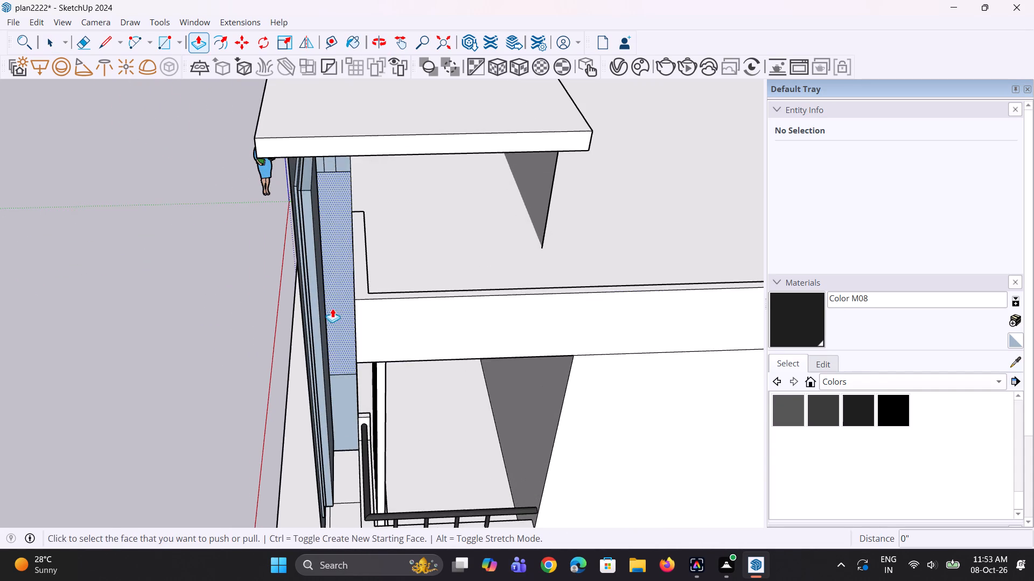
scroll(406, 329, down, 4)
middle_drag(364, 301, 331, 279)
scroll(297, 219, up, 6)
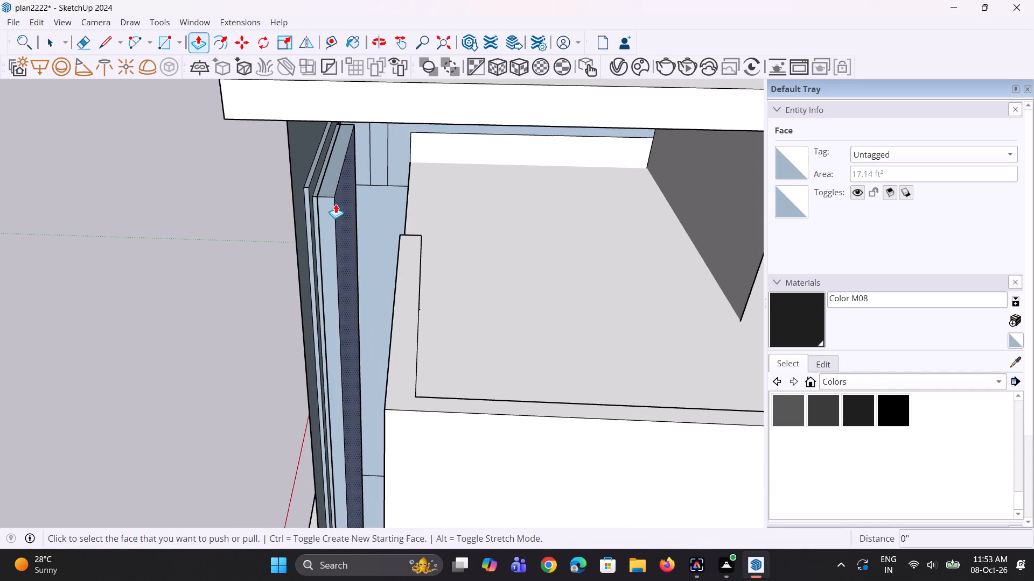
click(304, 218)
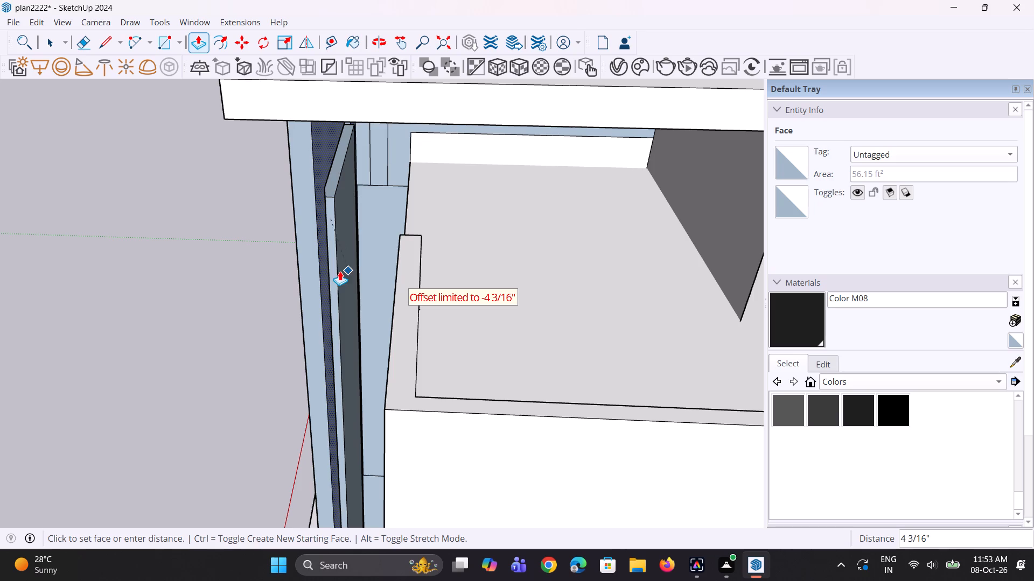
click(320, 260)
click(320, 267)
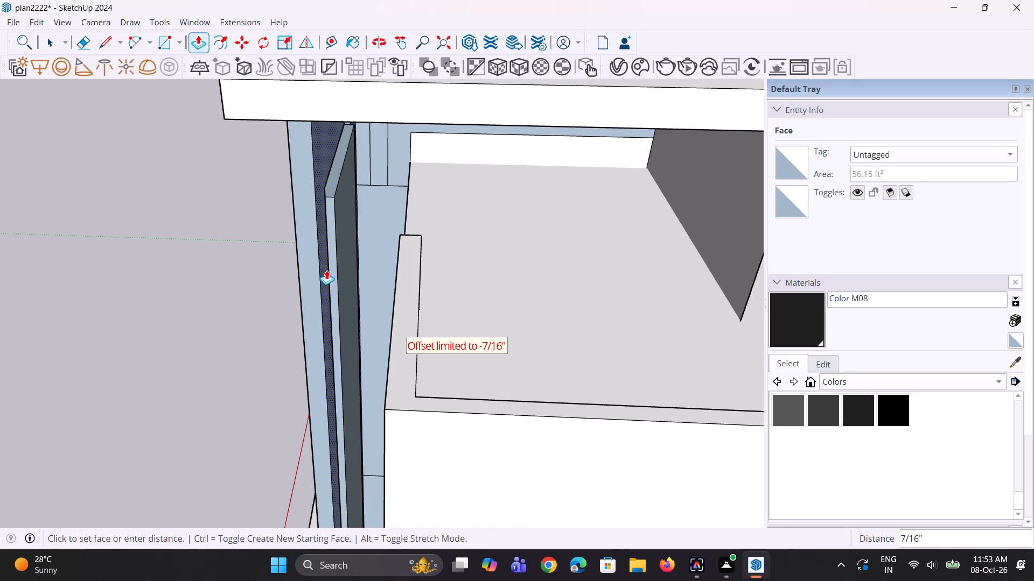
click(338, 280)
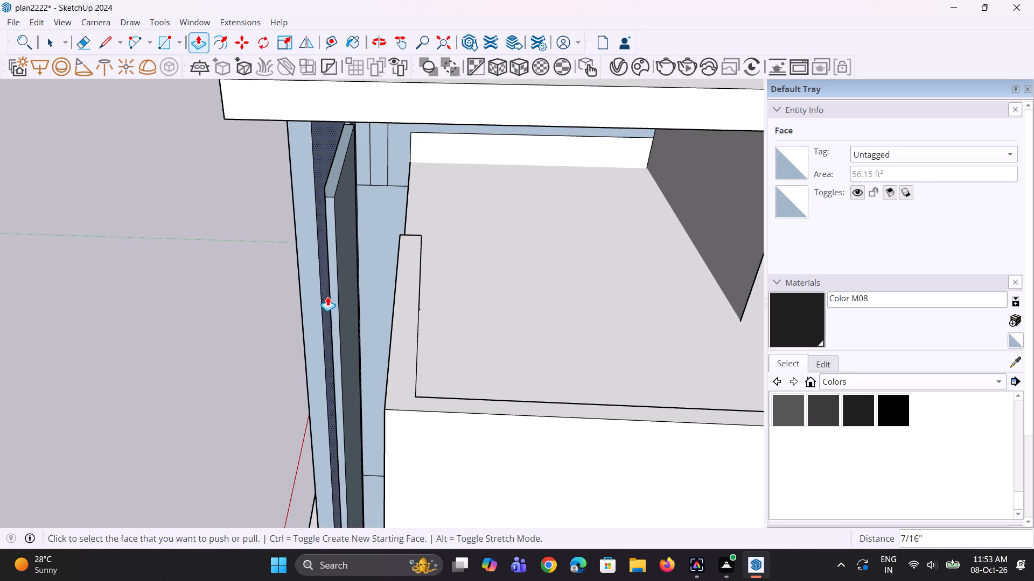
click(327, 296)
click(387, 343)
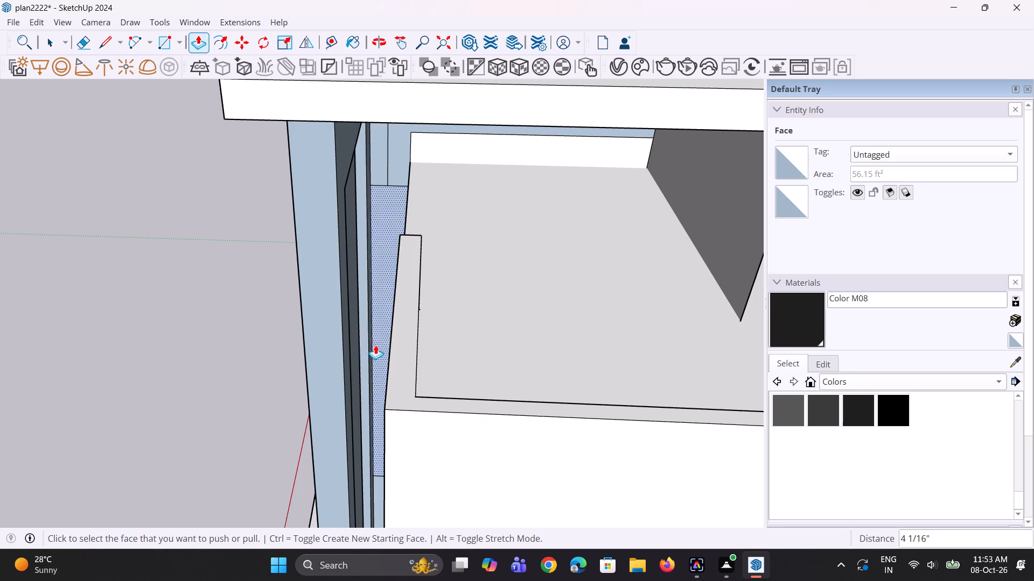
click(348, 337)
click(392, 374)
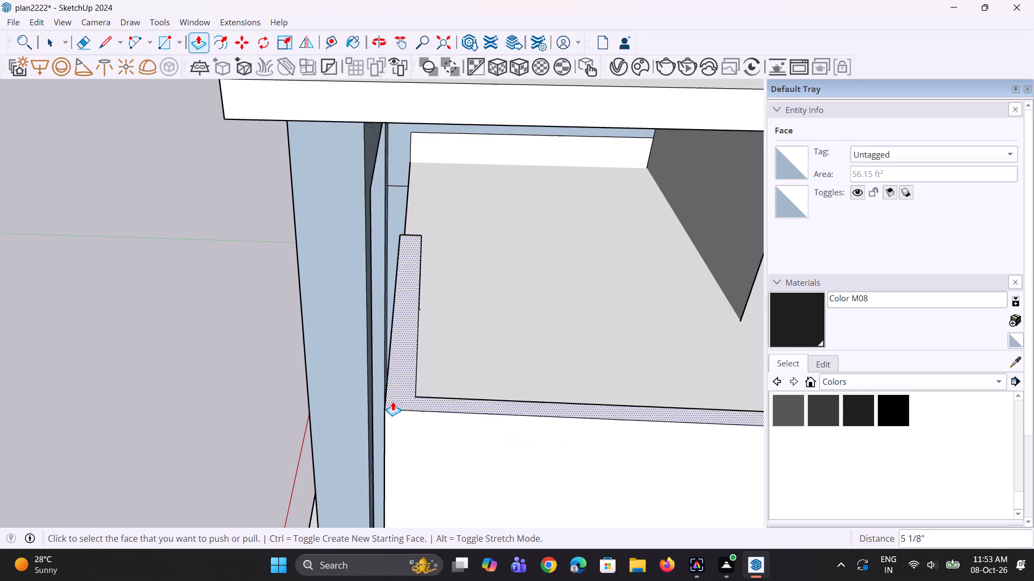
Push the tower's front wall face inward by a further 6 1/2", from beneath the tower's roof slab.
middle_drag(399, 401, 616, 351)
scroll(607, 344, down, 8)
middle_drag(542, 368, 570, 304)
scroll(490, 314, down, 5)
middle_drag(489, 314, 443, 345)
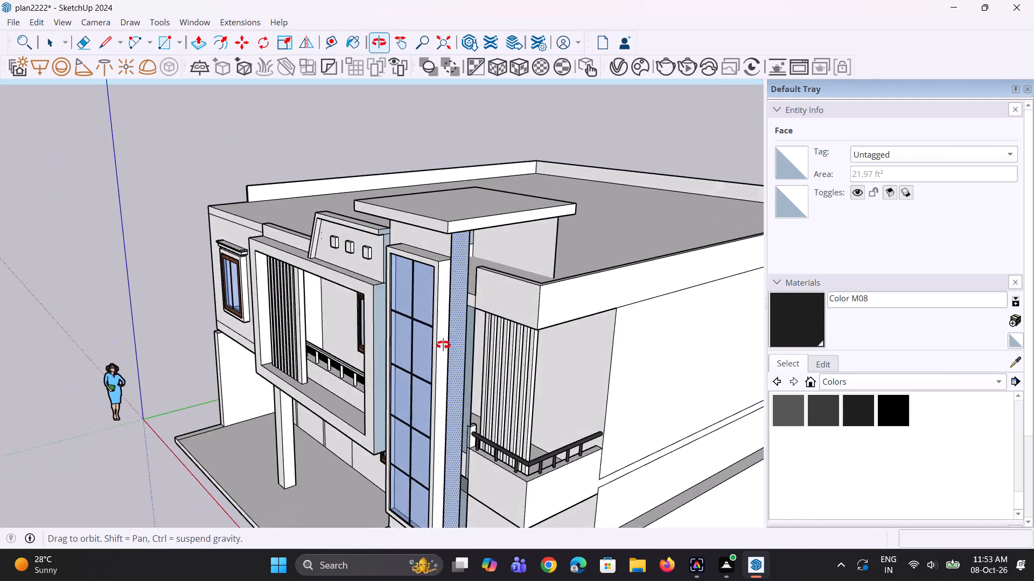
middle_drag(443, 345, 443, 342)
scroll(446, 330, down, 4)
middle_drag(466, 451, 359, 458)
scroll(410, 279, up, 2)
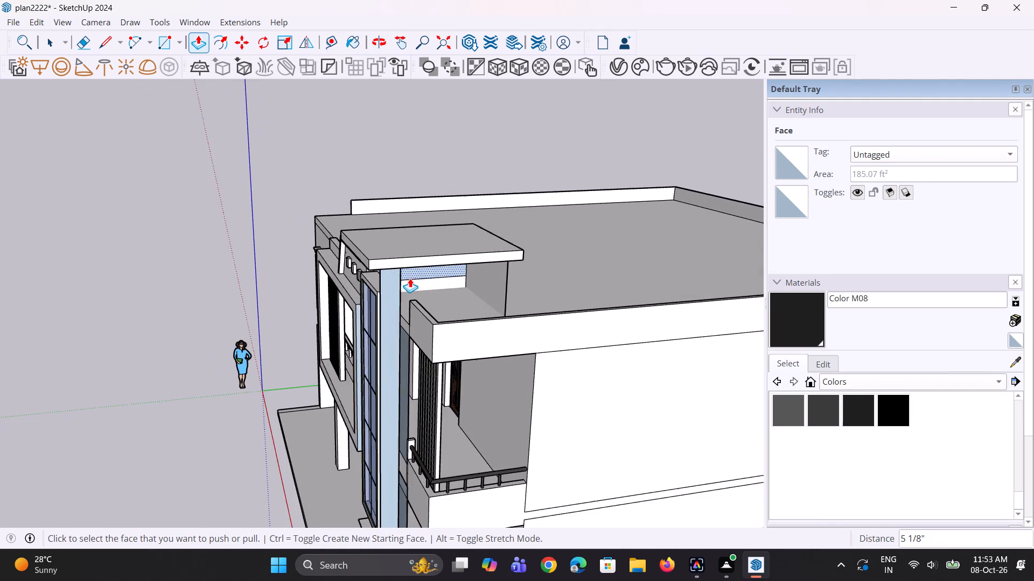
scroll(410, 278, up, 3)
middle_drag(483, 329, 389, 350)
scroll(391, 350, up, 1)
scroll(412, 348, down, 8)
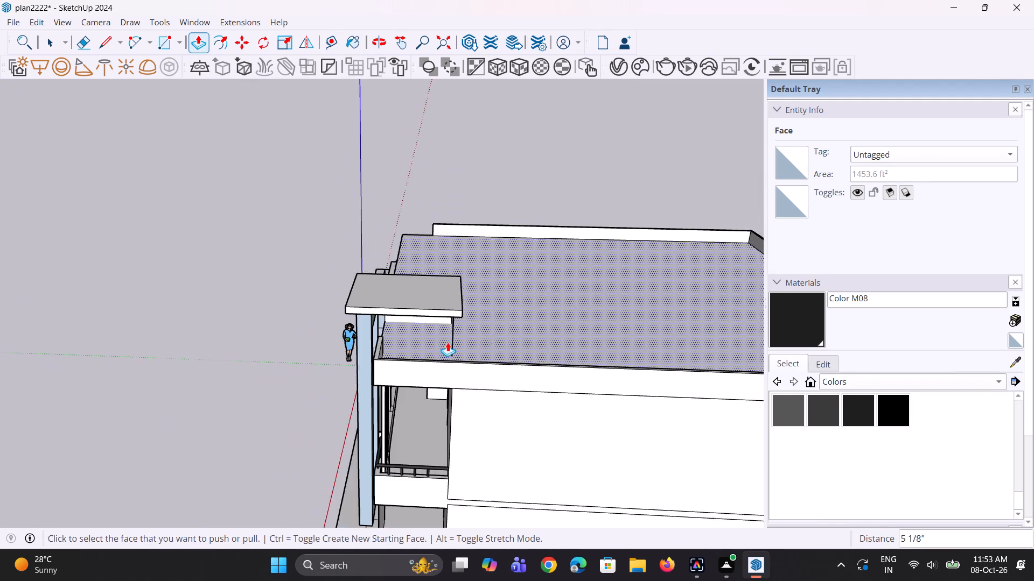
middle_drag(337, 358, 278, 370)
scroll(329, 333, up, 10)
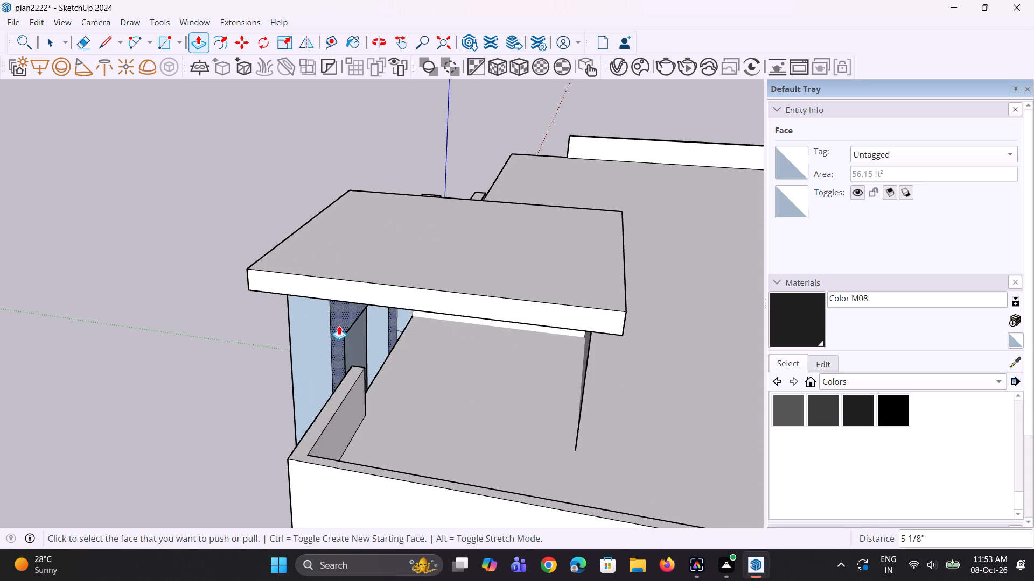
click(339, 325)
click(384, 386)
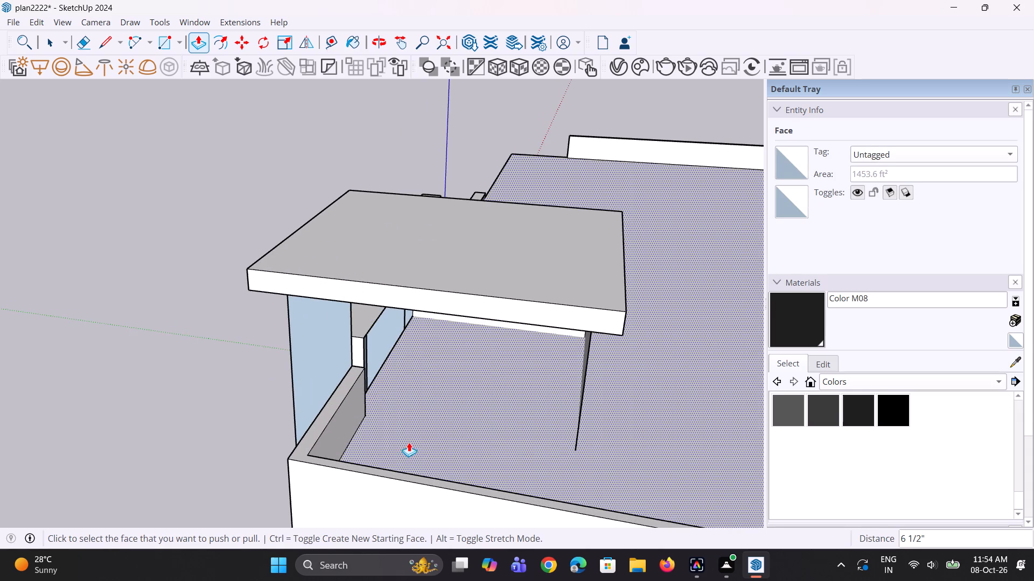
key(ctrl+z)
click(340, 316)
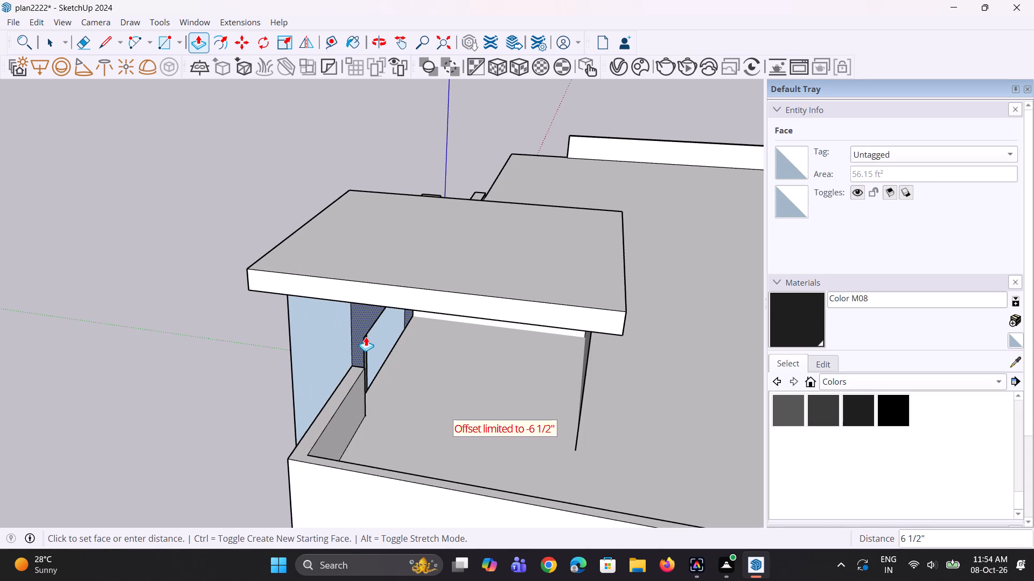
click(367, 338)
scroll(404, 383, down, 3)
middle_drag(366, 391, 682, 369)
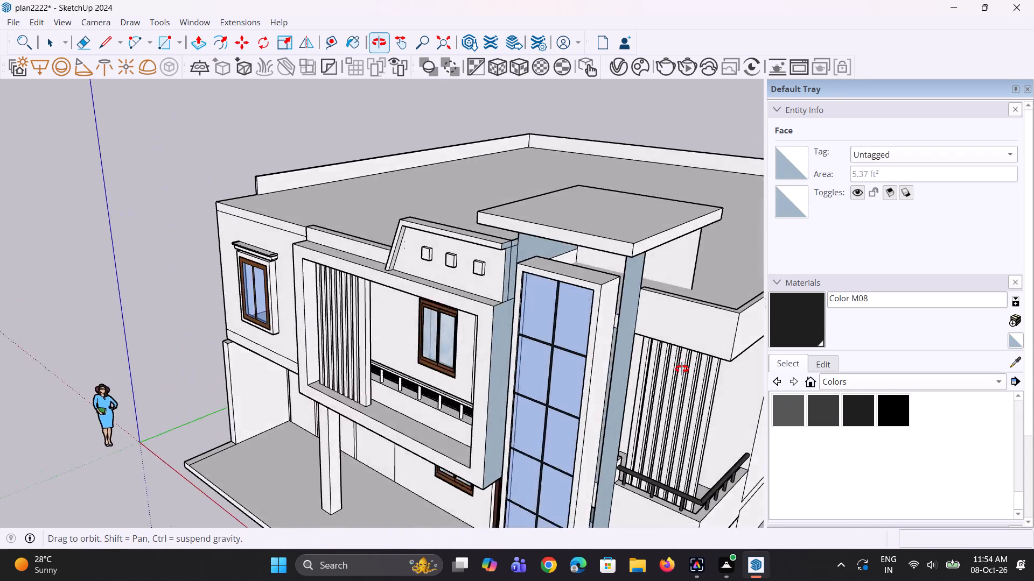
middle_drag(682, 369, 674, 378)
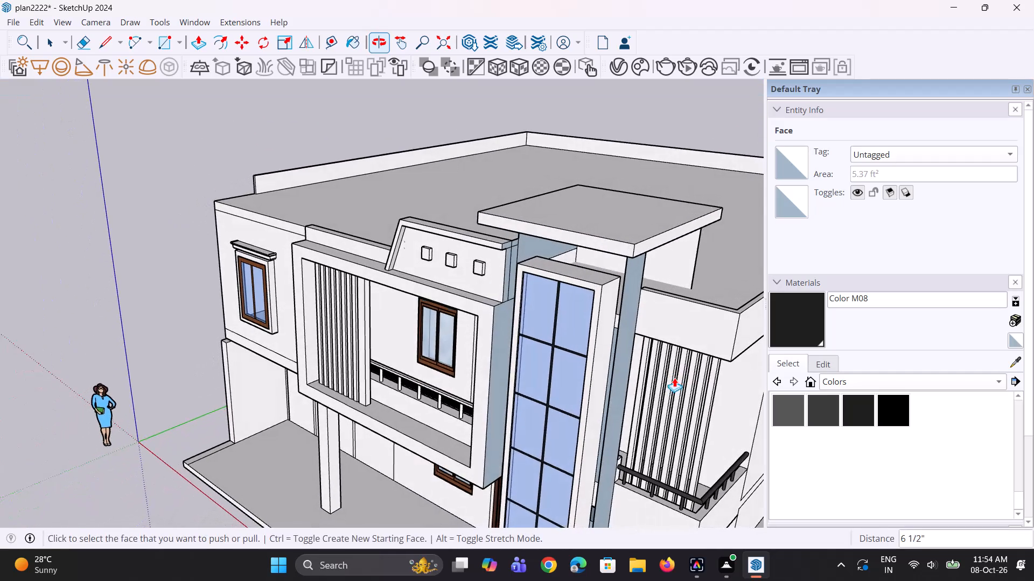
Undo the last inward push of the tower's front wall.
key(ctrl+z)
Pull the tower's front wall face around the glass panel outward by 1' 9/16".
scroll(645, 339, up, 2)
middle_drag(645, 329, 411, 329)
scroll(411, 329, up, 1)
scroll(427, 329, down, 13)
middle_drag(383, 488, 533, 437)
scroll(456, 424, up, 8)
middle_drag(454, 444, 562, 431)
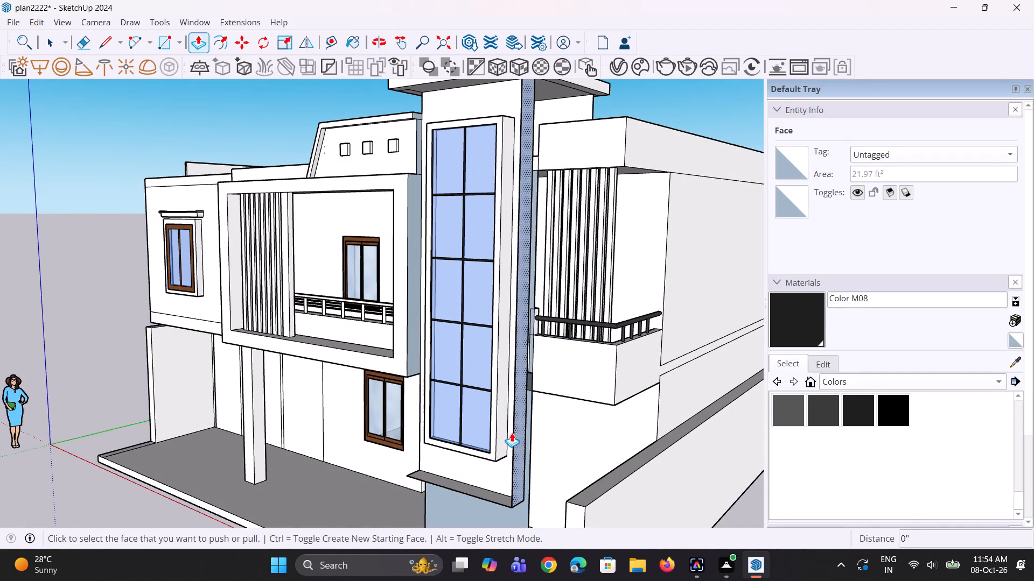
click(512, 439)
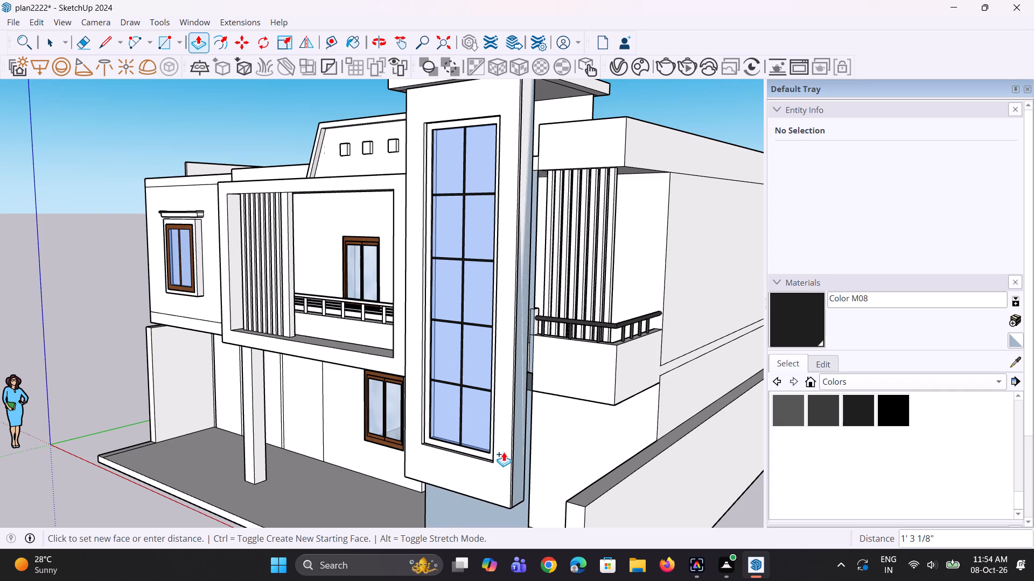
click(505, 451)
Draw a line about 4' 11 5/8" long along the tower's underside, from the door-side corner along the top of the lower wall.
middle_drag(515, 464, 543, 489)
scroll(494, 465, up, 4)
middle_drag(517, 490, 418, 244)
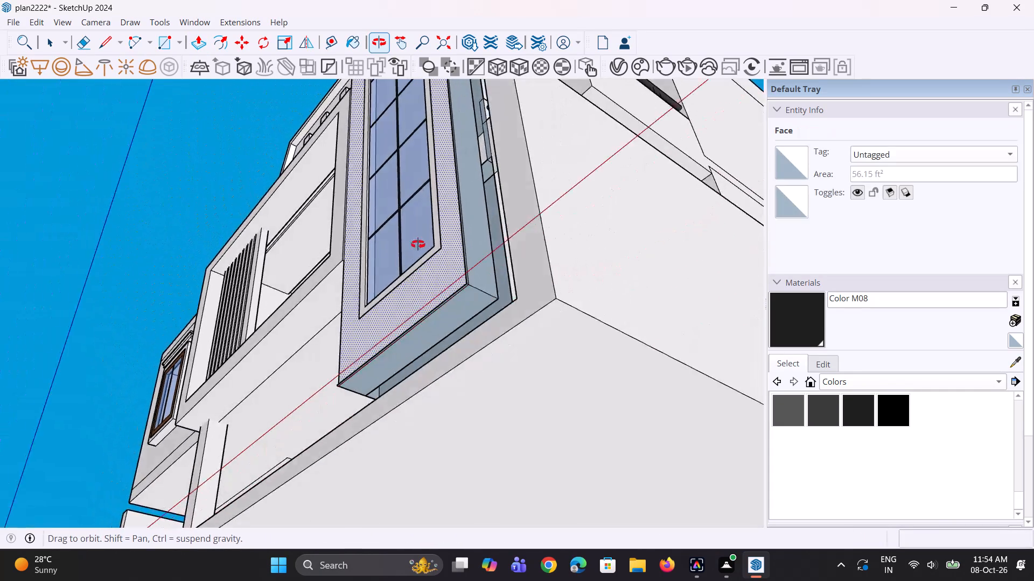
middle_drag(418, 244, 427, 343)
middle_drag(432, 440, 720, 441)
middle_drag(460, 460, 485, 456)
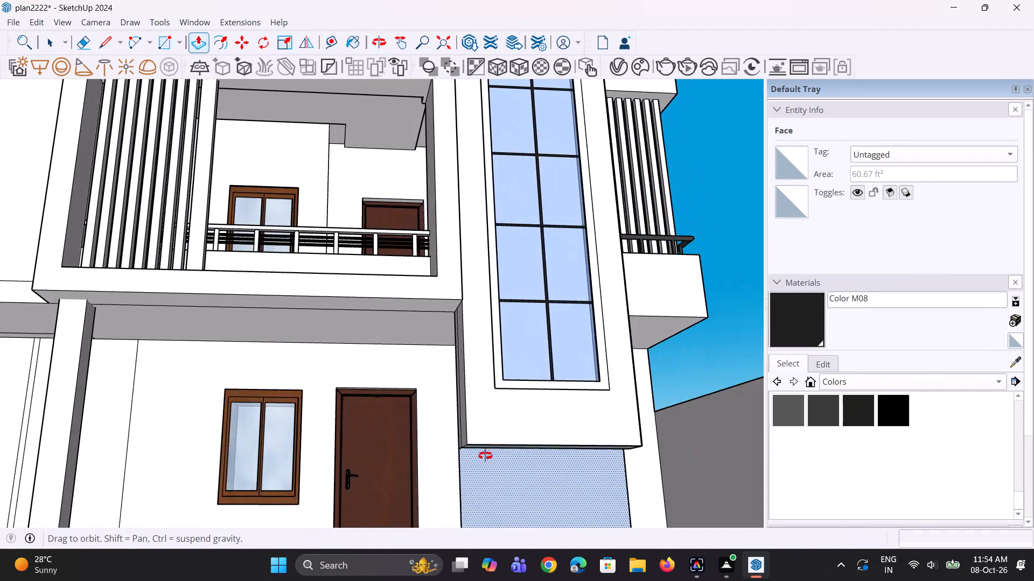
middle_drag(485, 456, 750, 436)
middle_drag(364, 458, 453, 504)
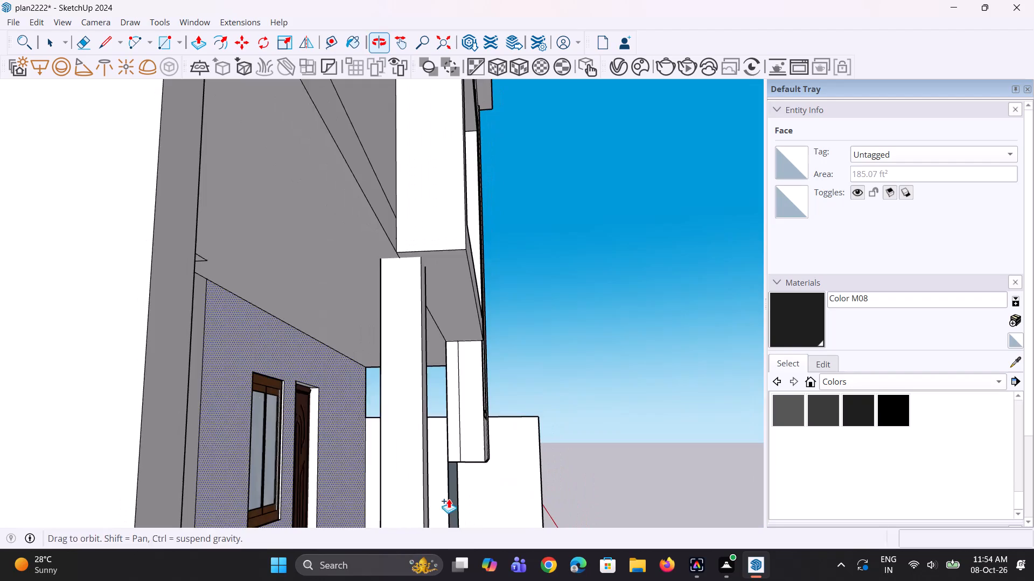
scroll(431, 463, up, 9)
middle_drag(453, 465, 498, 459)
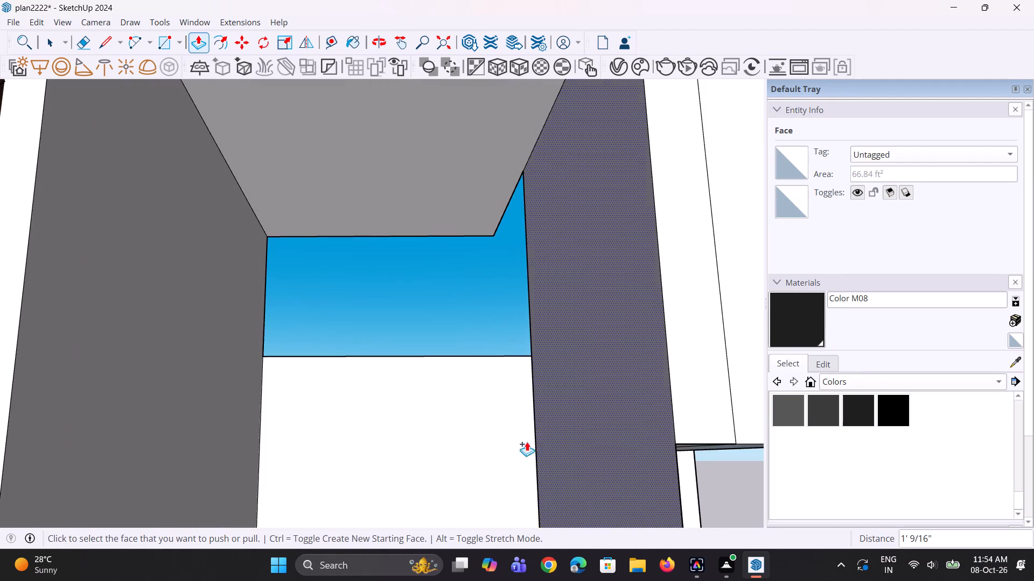
scroll(526, 442, down, 5)
middle_drag(582, 468, 479, 443)
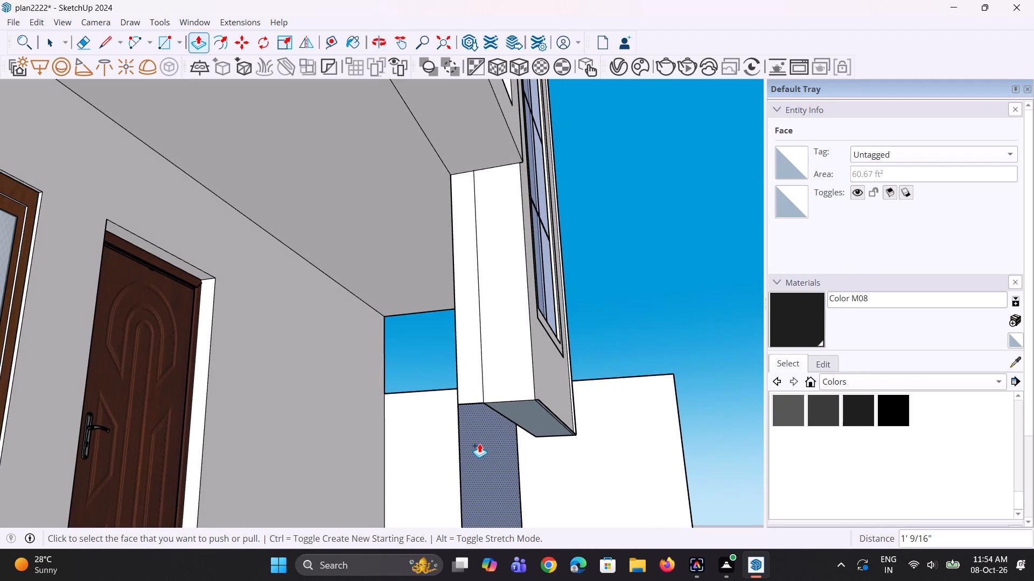
key(l)
middle_drag(480, 444, 432, 410)
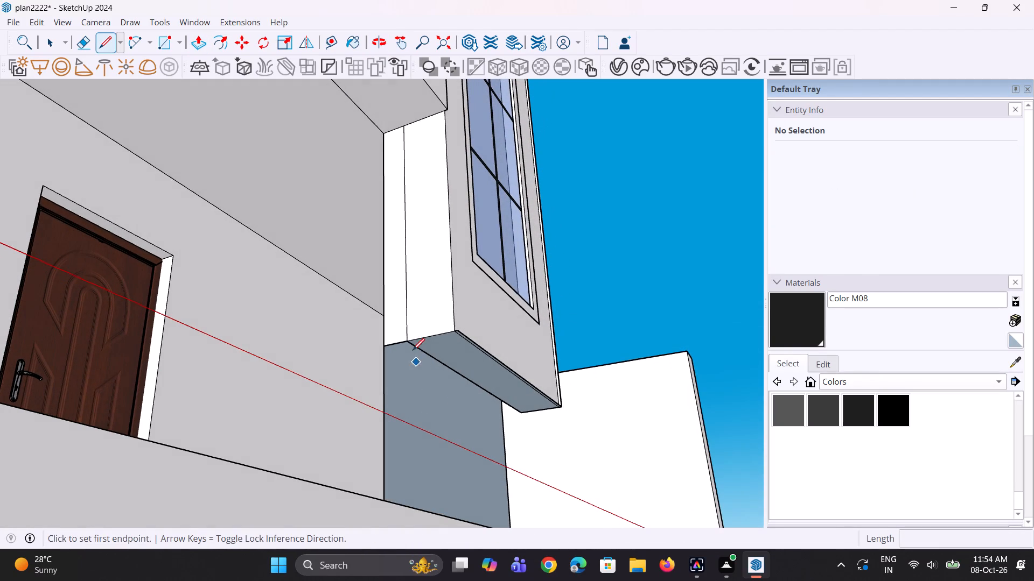
click(408, 343)
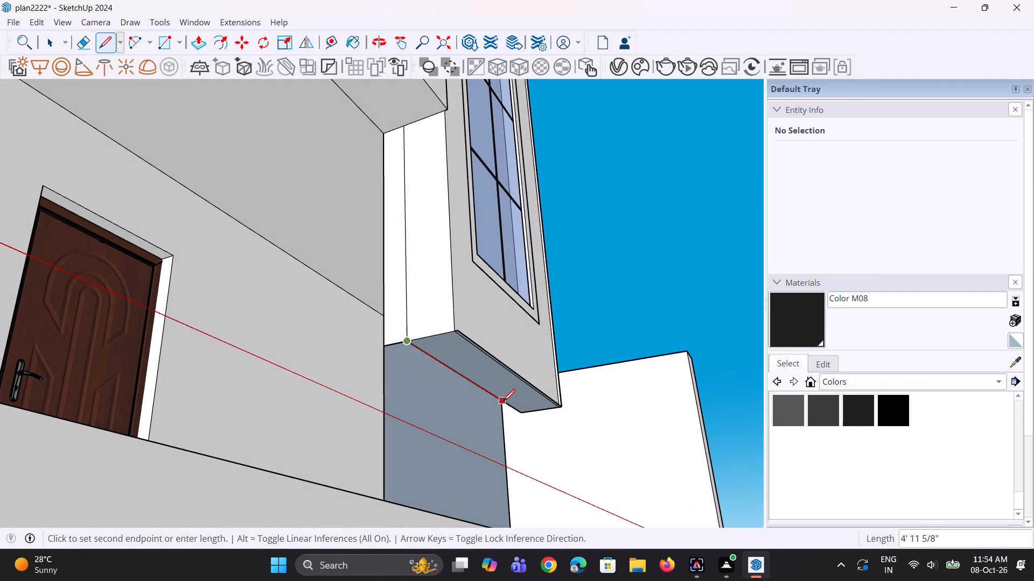
click(503, 401)
Delete the lower wall face beneath the tower and its two leftover vertical edges.
key(space)
click(404, 428)
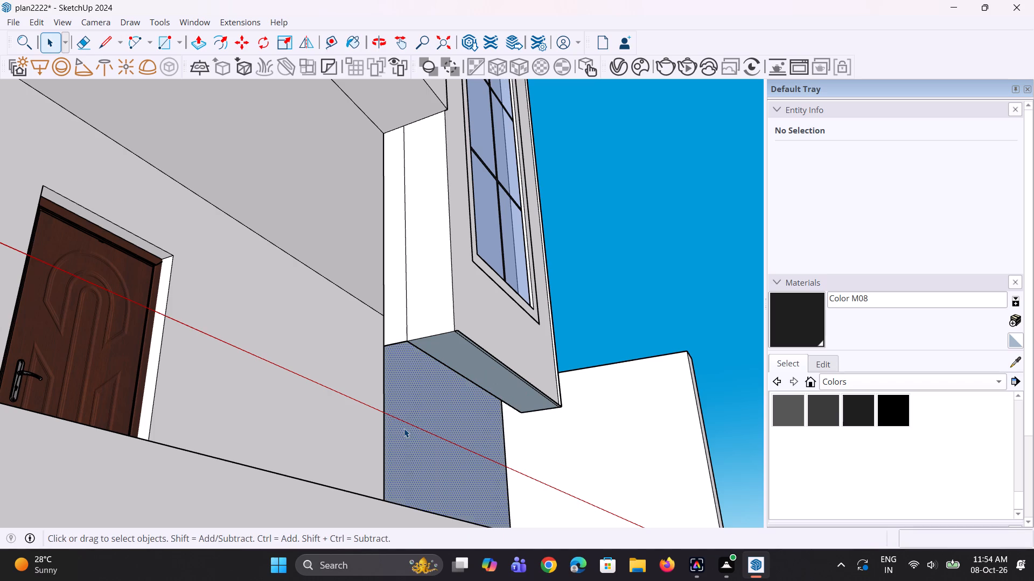
key(Delete)
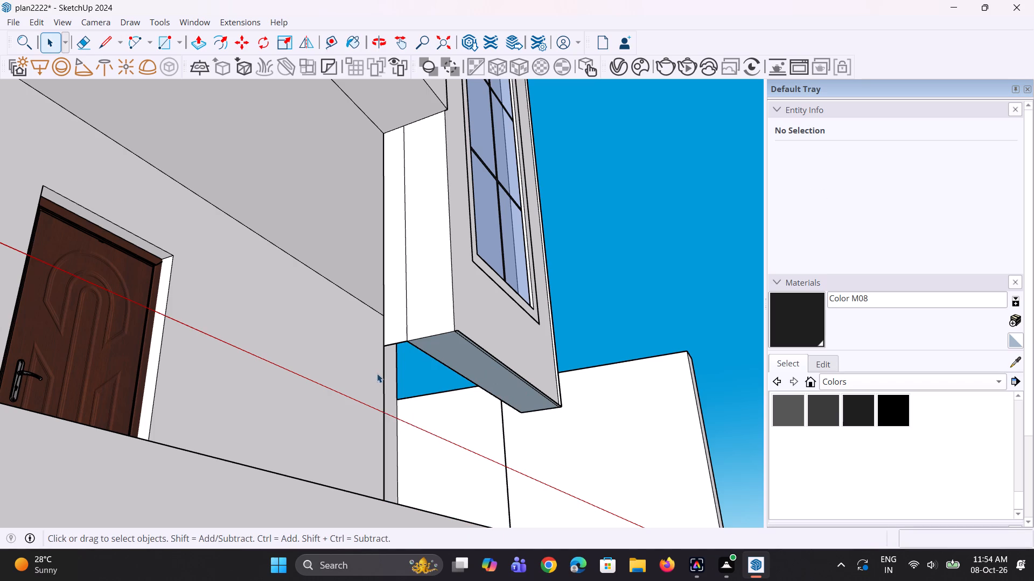
click(383, 379)
key(Delete)
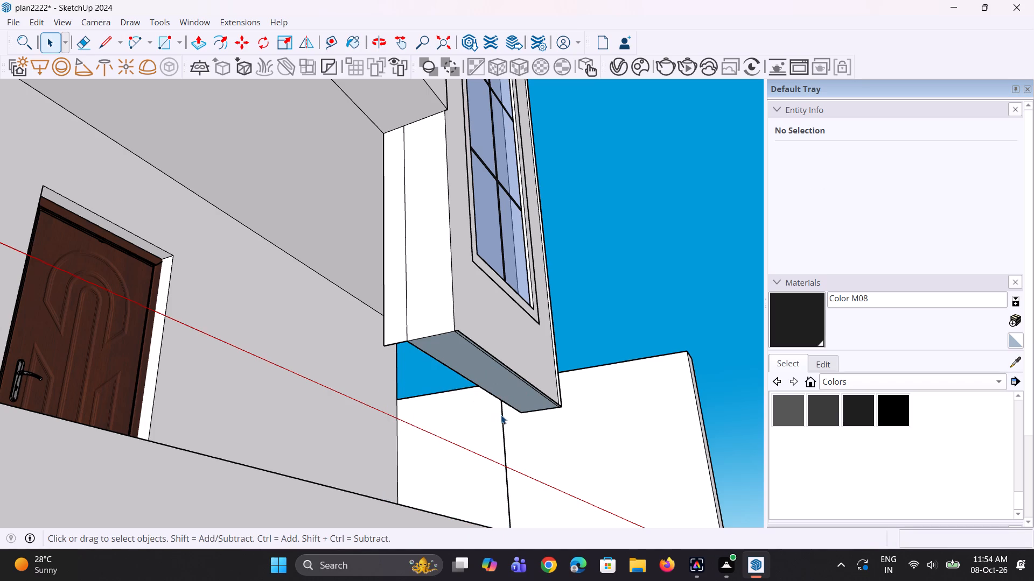
click(501, 415)
key(Delete)
Delete the rear vertical edge on the tower's door side and the stray short horizontal edge at its base.
middle_drag(422, 412, 521, 435)
middle_drag(522, 401, 413, 409)
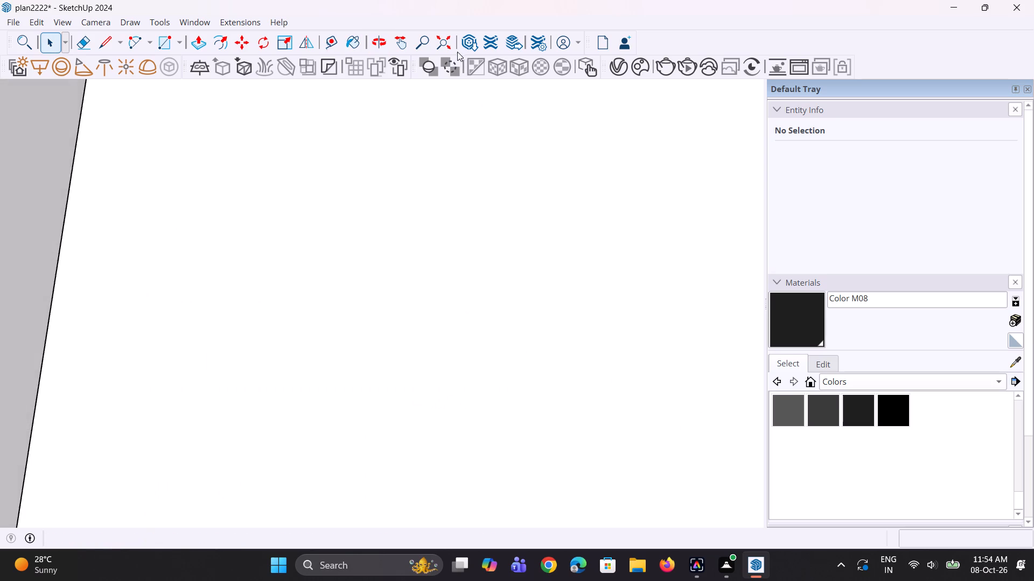
click(453, 46)
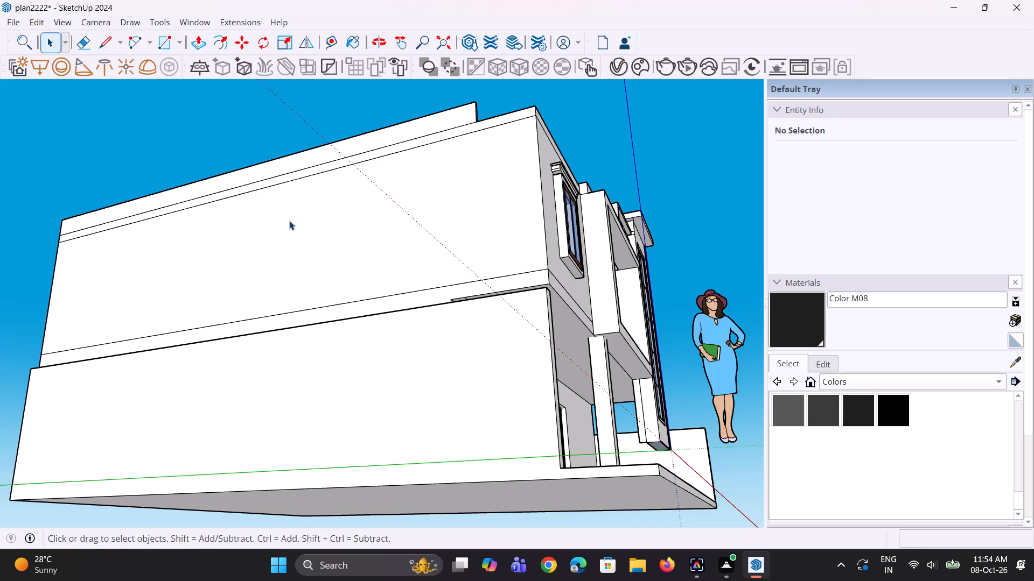
scroll(445, 229, up, 1)
scroll(598, 392, up, 3)
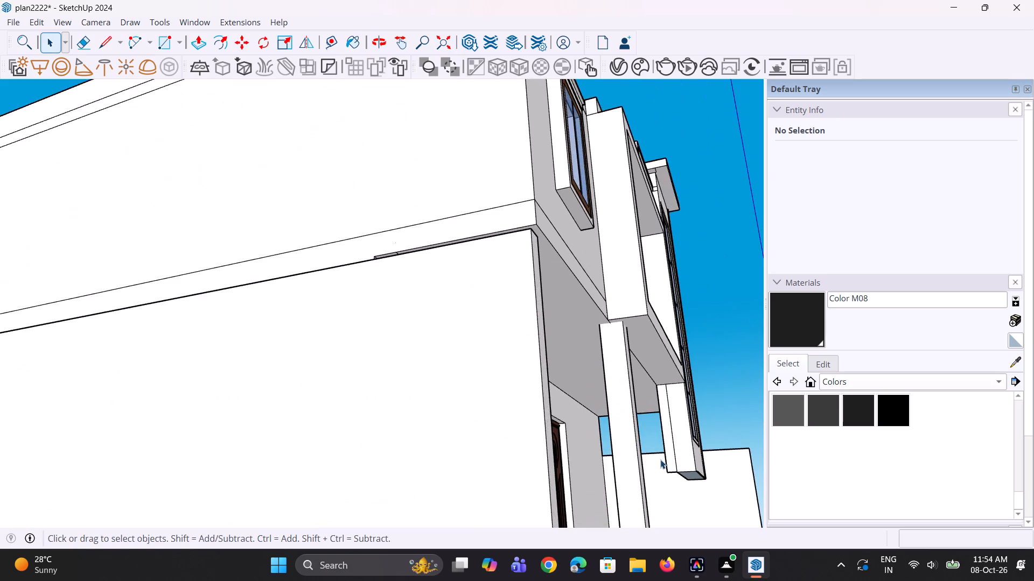
scroll(660, 459, up, 2)
click(669, 465)
key(Delete)
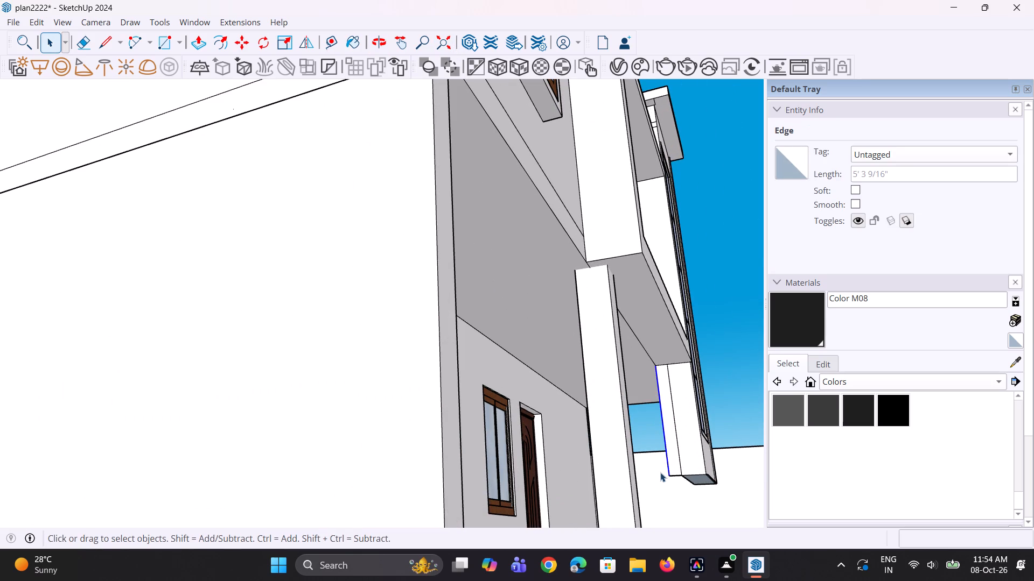
scroll(673, 446, up, 5)
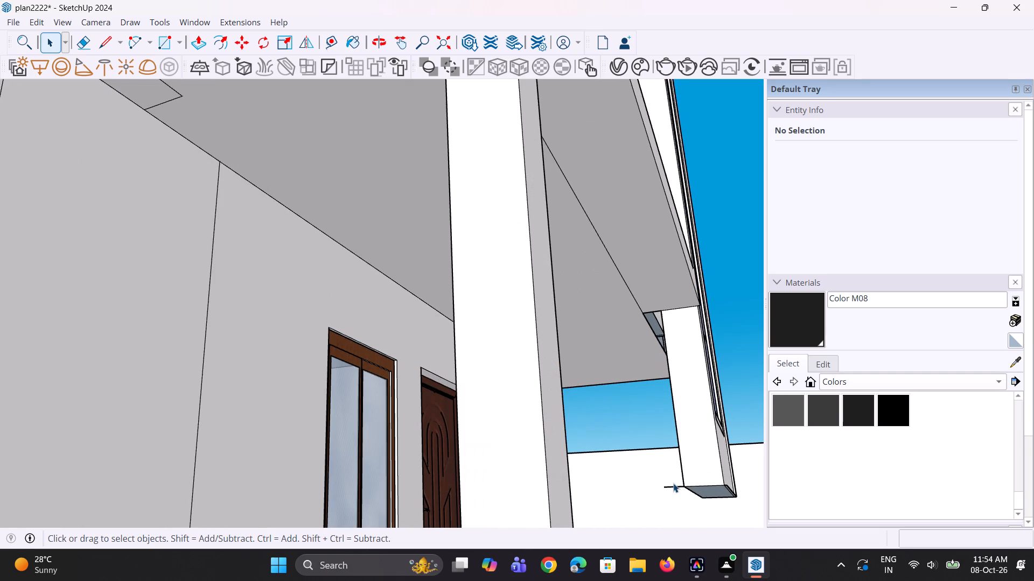
click(673, 483)
click(673, 487)
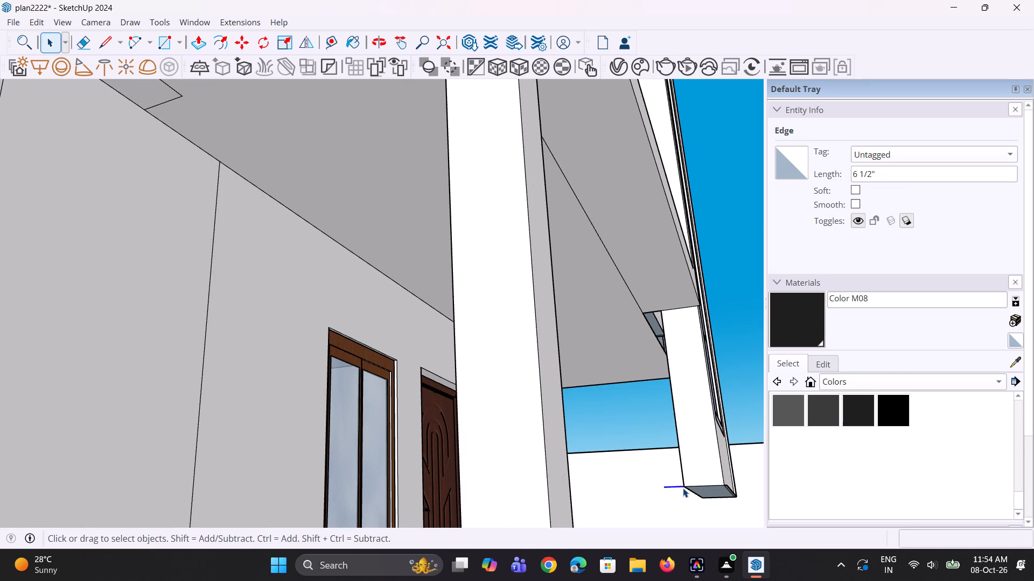
key(Delete)
Erase the leftover rectangular outline on the porch floor beneath the tower.
scroll(673, 458, down, 5)
middle_drag(658, 421, 552, 424)
scroll(629, 372, down, 12)
middle_drag(724, 363, 599, 370)
middle_drag(728, 384, 635, 409)
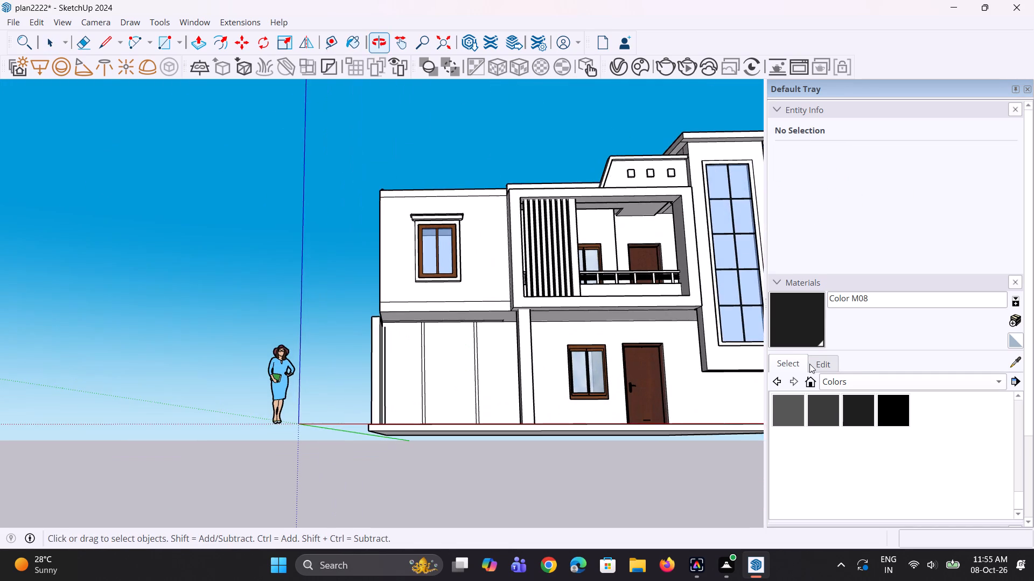
middle_drag(809, 364, 725, 375)
scroll(612, 377, down, 10)
middle_drag(715, 358, 414, 364)
scroll(563, 390, up, 4)
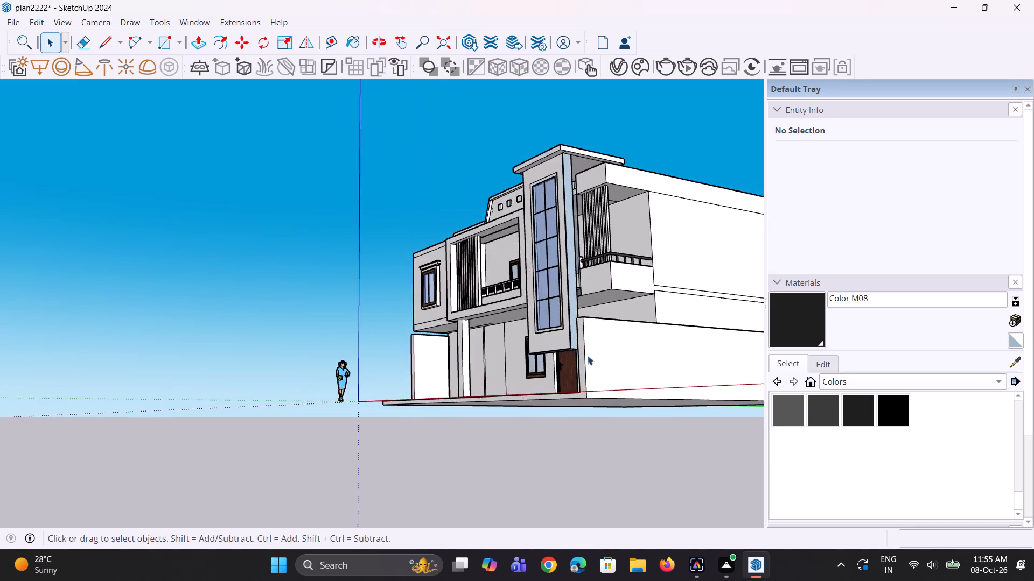
scroll(588, 356, up, 6)
middle_drag(579, 299, 545, 417)
scroll(566, 385, up, 2)
middle_drag(565, 373, 524, 394)
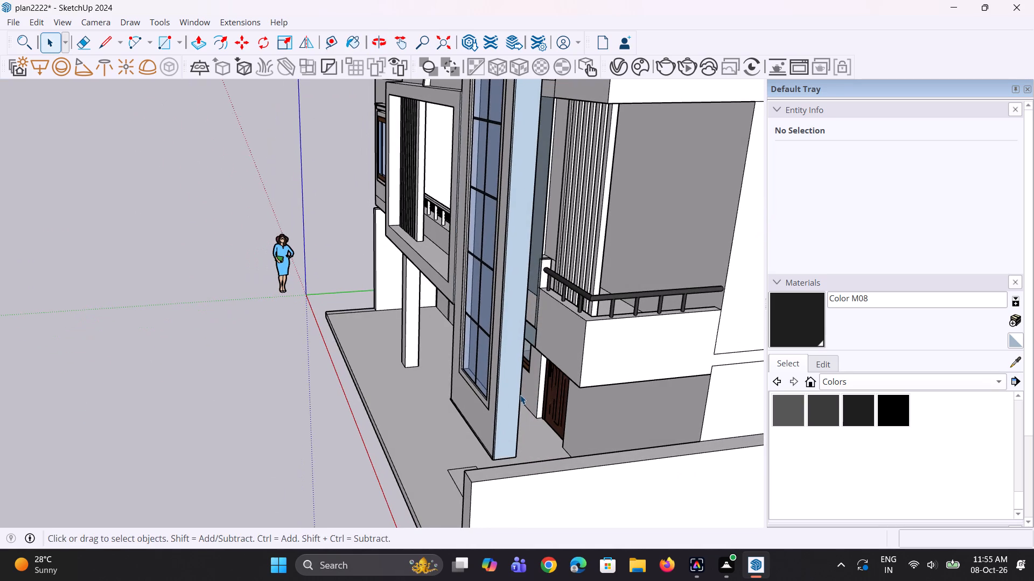
click(517, 386)
middle_drag(476, 415, 746, 322)
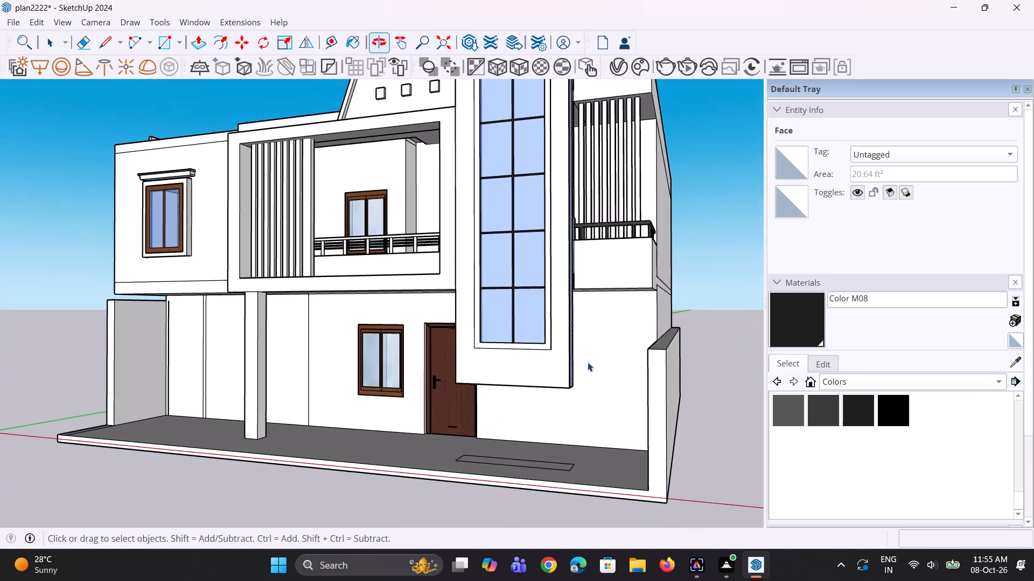
scroll(507, 409, up, 1)
middle_drag(512, 400, 576, 474)
scroll(532, 476, up, 4)
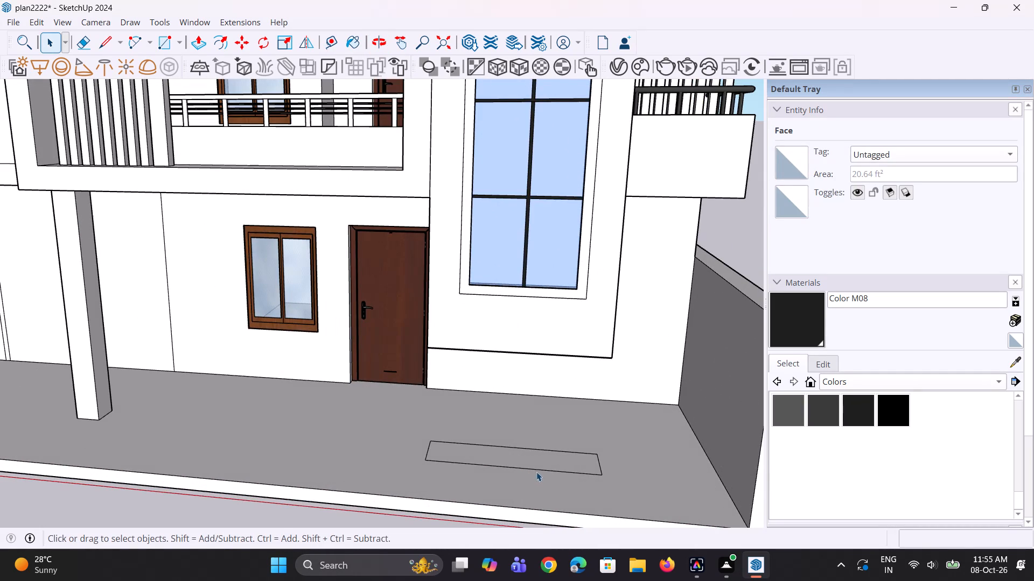
key(e)
drag(460, 438, 629, 478)
Draw a rectangle of 6' 3 7/16" by 1' 1 3/8" across the tower's open underside.
scroll(437, 466, down, 4)
middle_drag(504, 434, 513, 316)
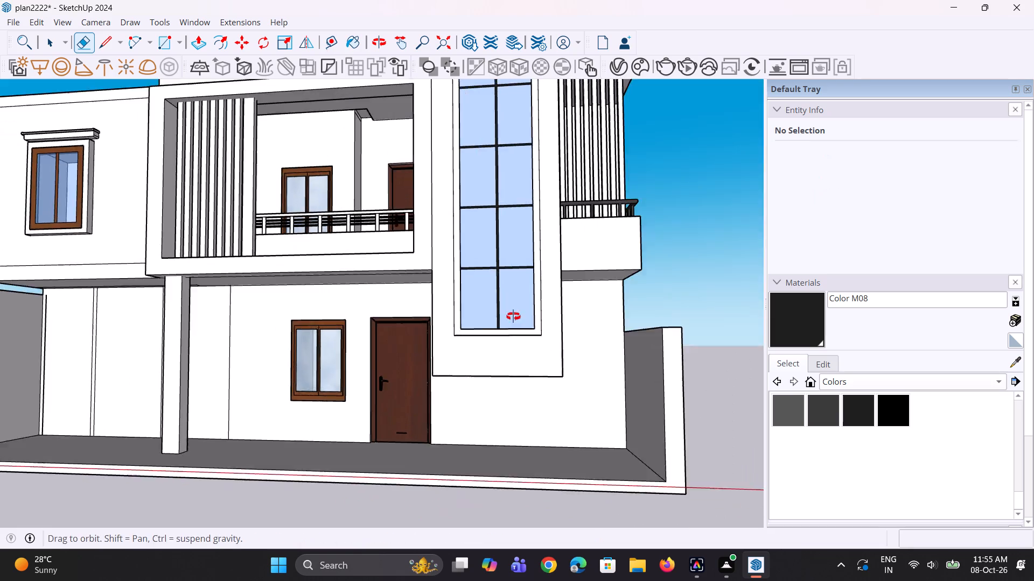
middle_drag(513, 316, 554, 255)
scroll(470, 373, up, 7)
middle_drag(469, 377, 483, 335)
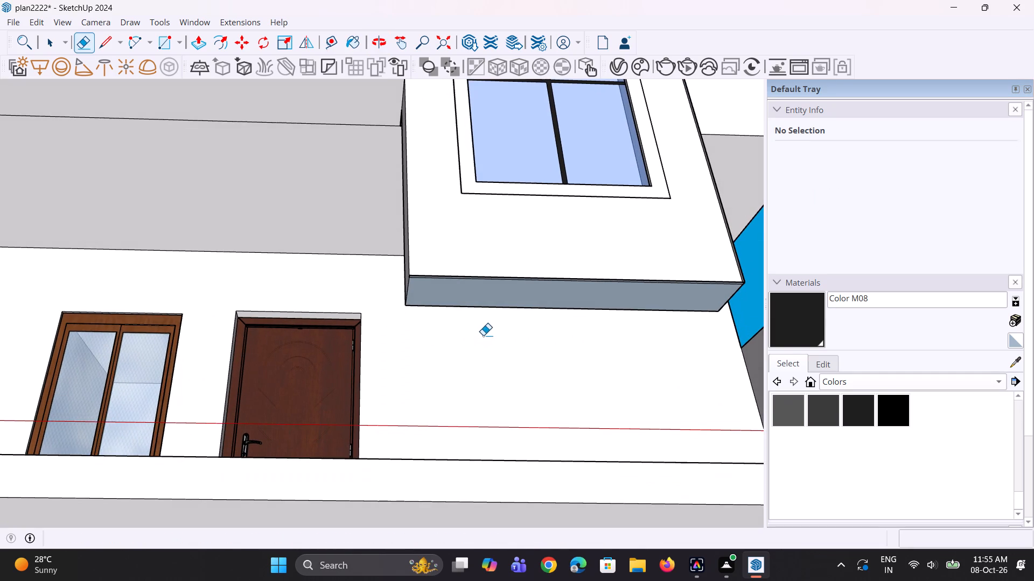
key(r)
click(409, 275)
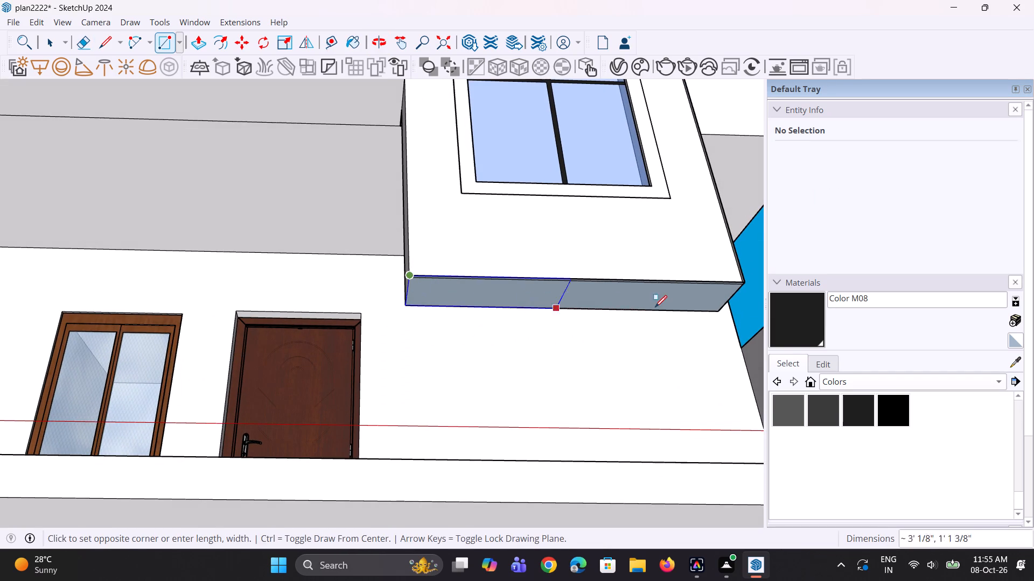
click(720, 307)
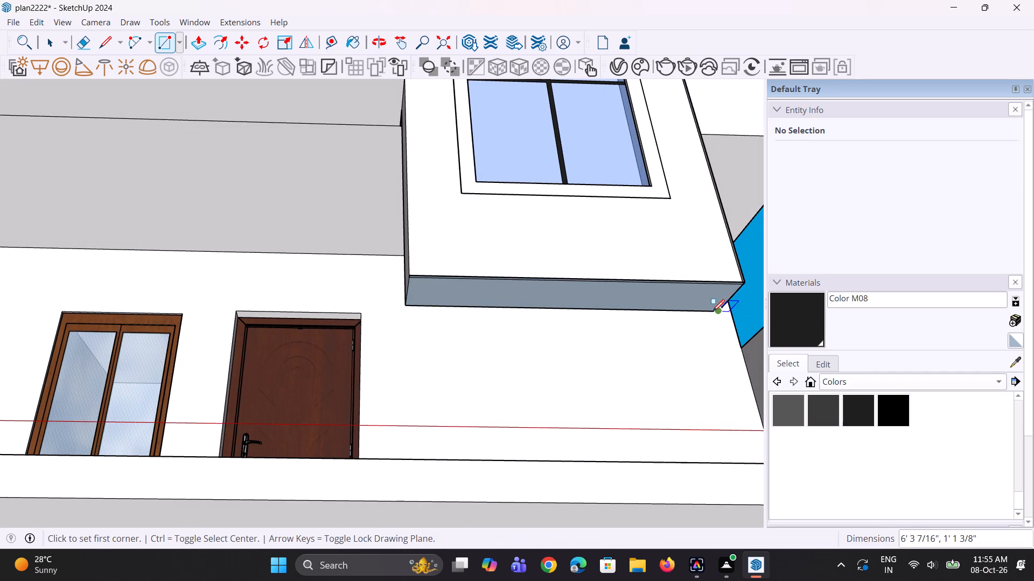
Pull the tower's new underside face slightly downward.
key(p)
click(661, 295)
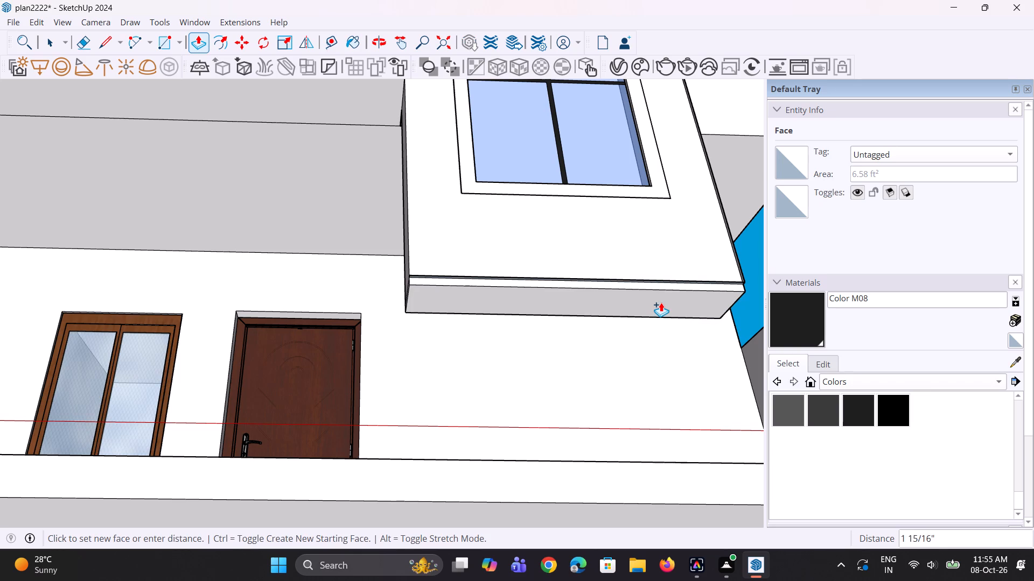
click(661, 300)
Extend the narrow strip along the underside's front edge downward, level with the lowered bottom face.
middle_drag(640, 304, 640, 289)
scroll(602, 253, up, 9)
click(597, 273)
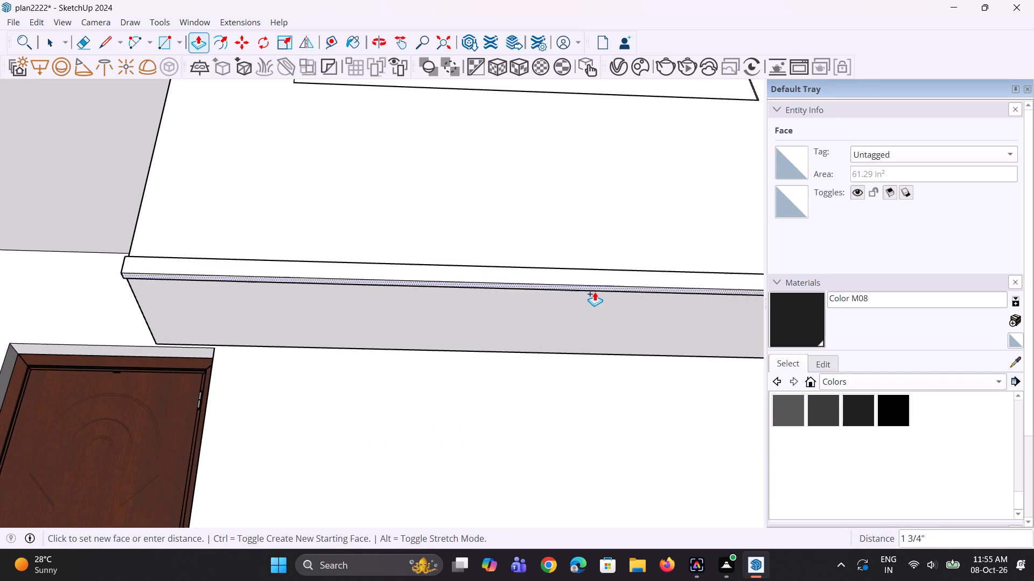
middle_drag(620, 249, 618, 198)
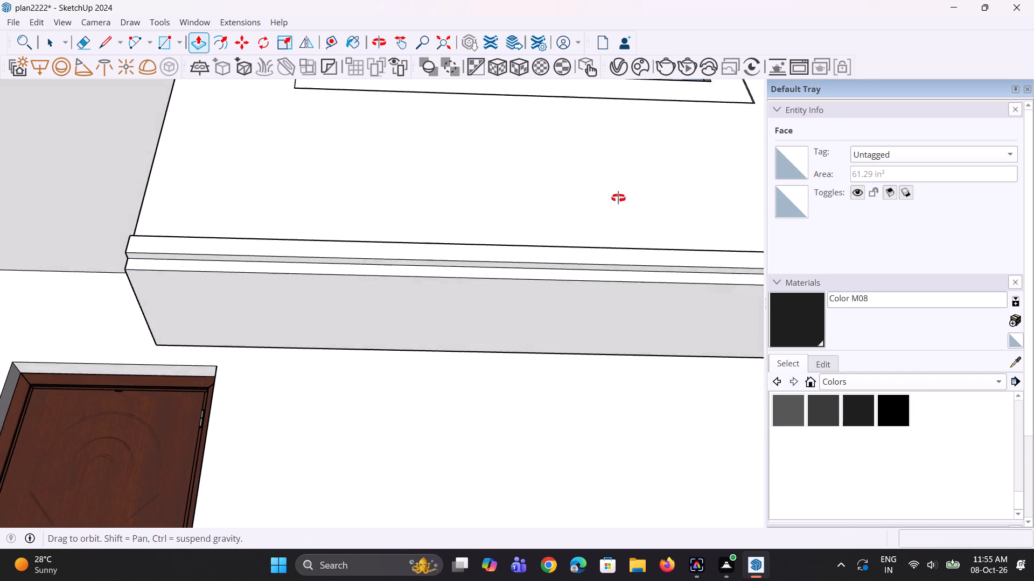
middle_drag(618, 198, 618, 190)
click(611, 276)
Erase the leftover seam edges on the tower's underside and at the bottom of its door side.
scroll(623, 284, down, 4)
middle_drag(629, 302, 672, 358)
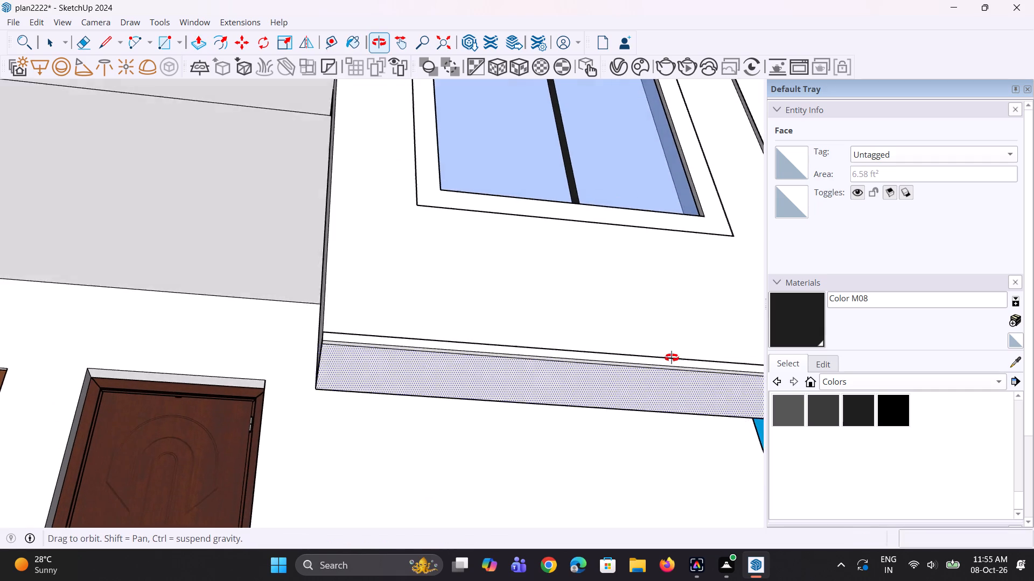
middle_drag(672, 358, 684, 355)
scroll(378, 353, up, 5)
key(e)
scroll(353, 336, up, 1)
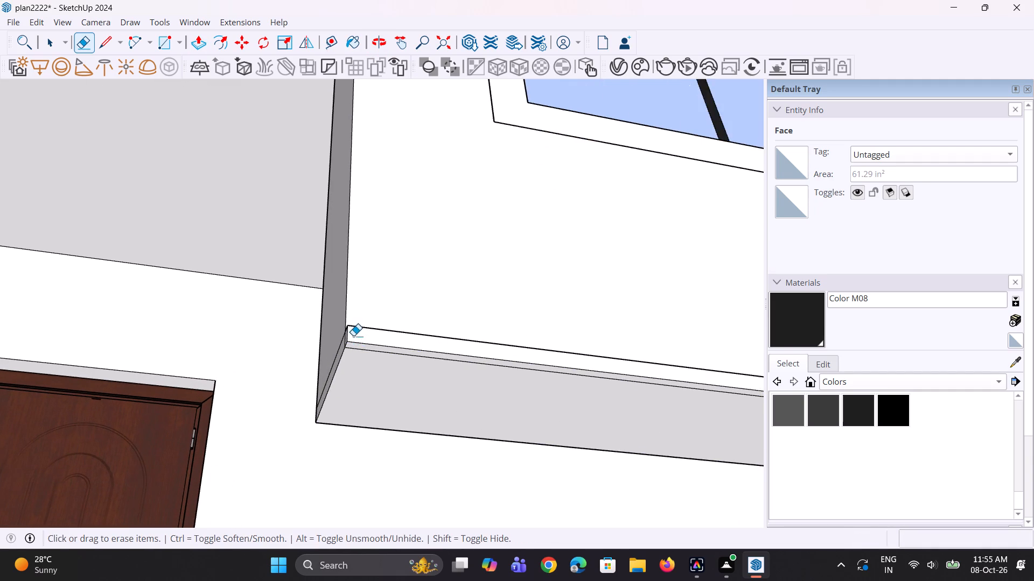
scroll(353, 336, up, 1)
click(357, 353)
click(362, 351)
middle_drag(341, 348, 360, 361)
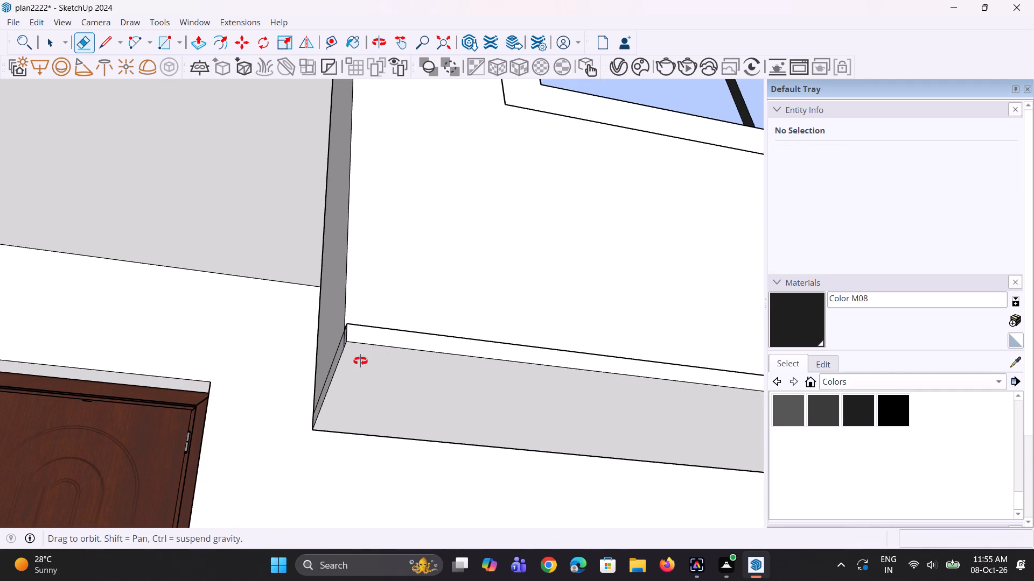
middle_drag(360, 361, 373, 371)
scroll(365, 338, up, 2)
click(352, 344)
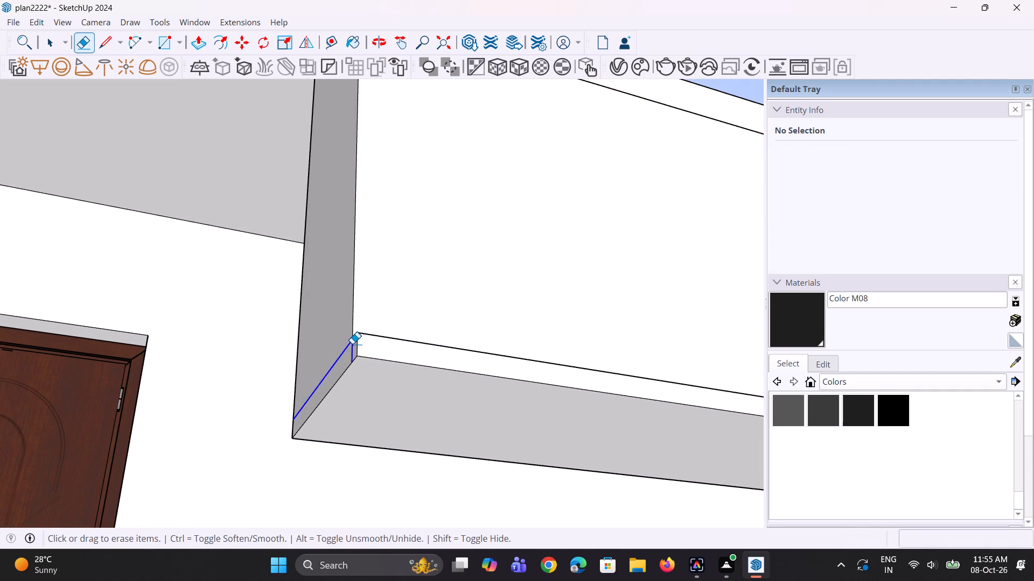
scroll(384, 361, down, 4)
middle_drag(402, 360, 417, 475)
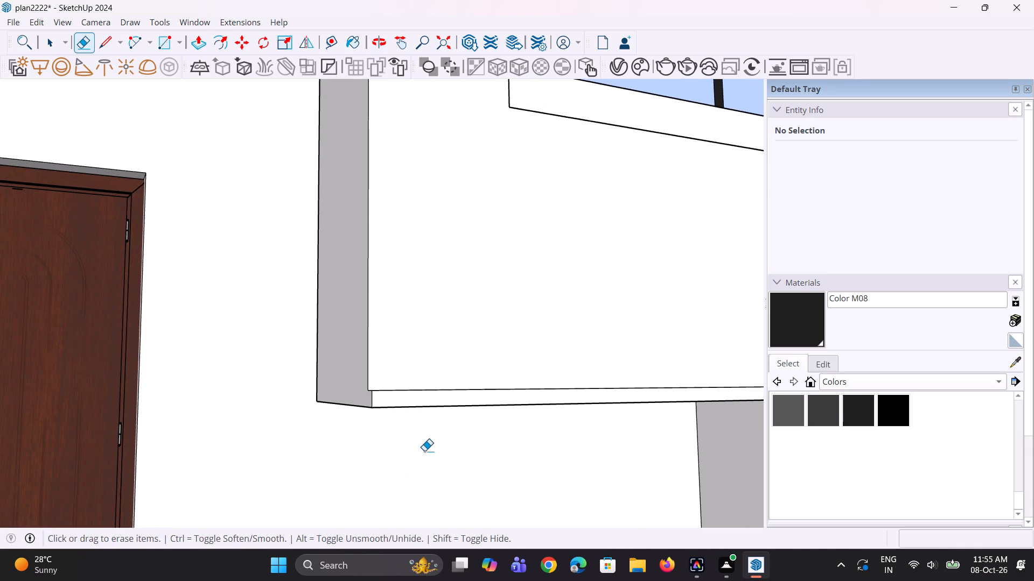
Undo the last seam erasure and pull the narrow strip at the bottom of the tower's front out 13/16", flush with the wall above.
key(ctrl+z)
key(p)
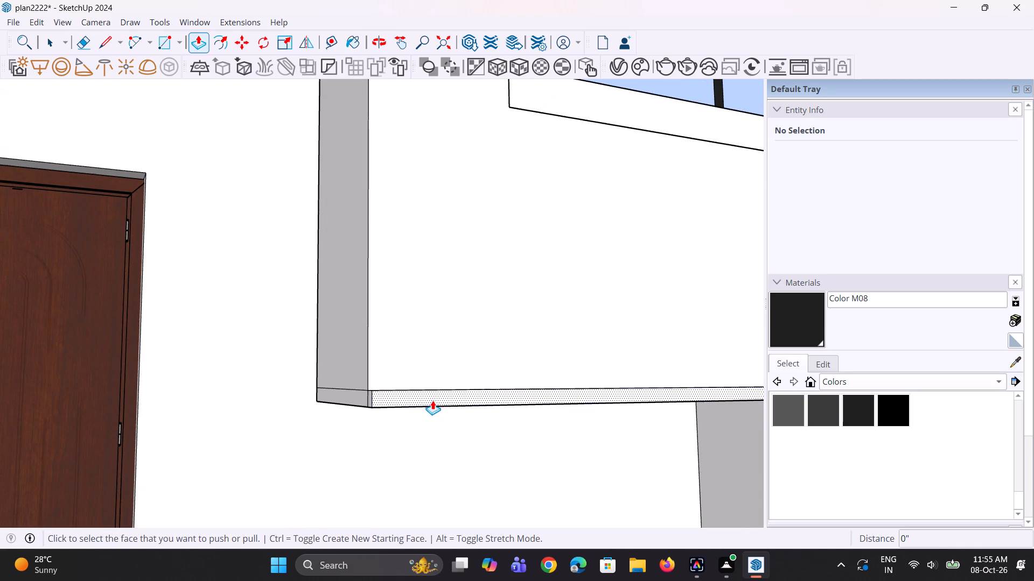
click(430, 401)
click(390, 386)
scroll(399, 399, up, 1)
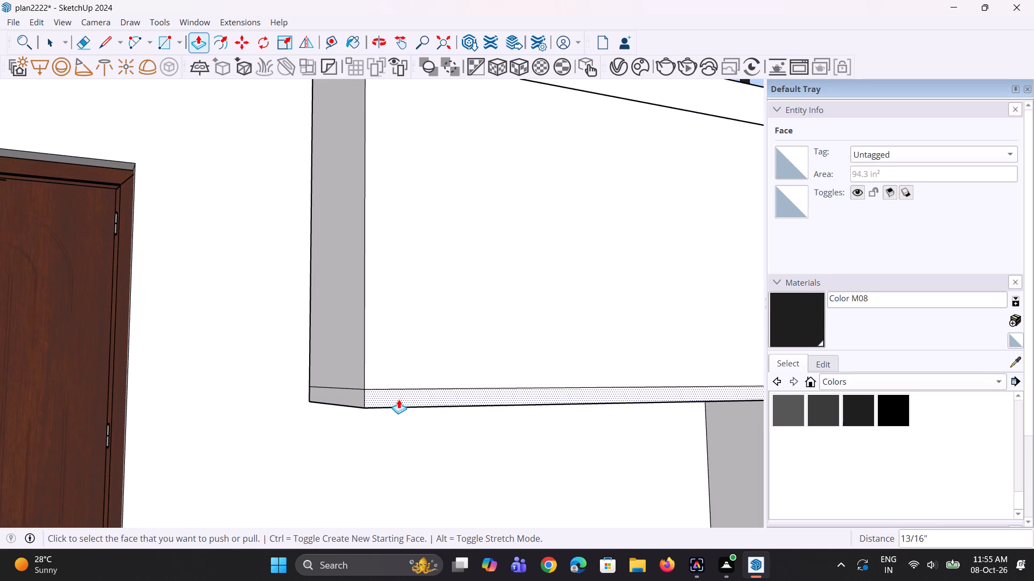
Erase the seam edges across the bottom of the tower's front face and its door side.
key(e)
click(410, 390)
click(360, 390)
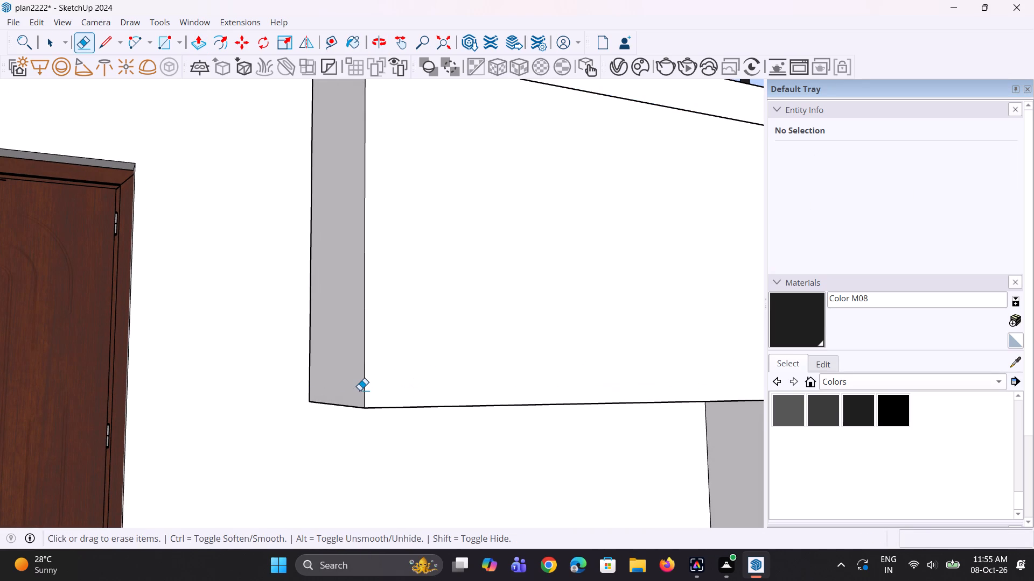
Pull the blue-grey side face of the tower, on the side away from the door, outward 9/16".
scroll(352, 400, down, 18)
middle_drag(626, 399, 505, 427)
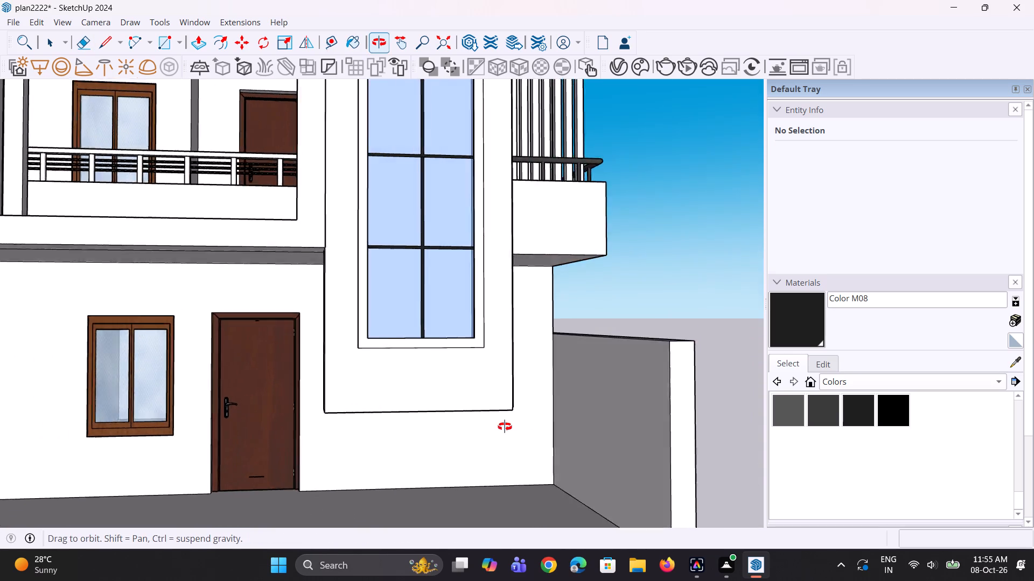
middle_drag(505, 427, 414, 472)
scroll(460, 429, up, 7)
middle_drag(493, 427, 467, 458)
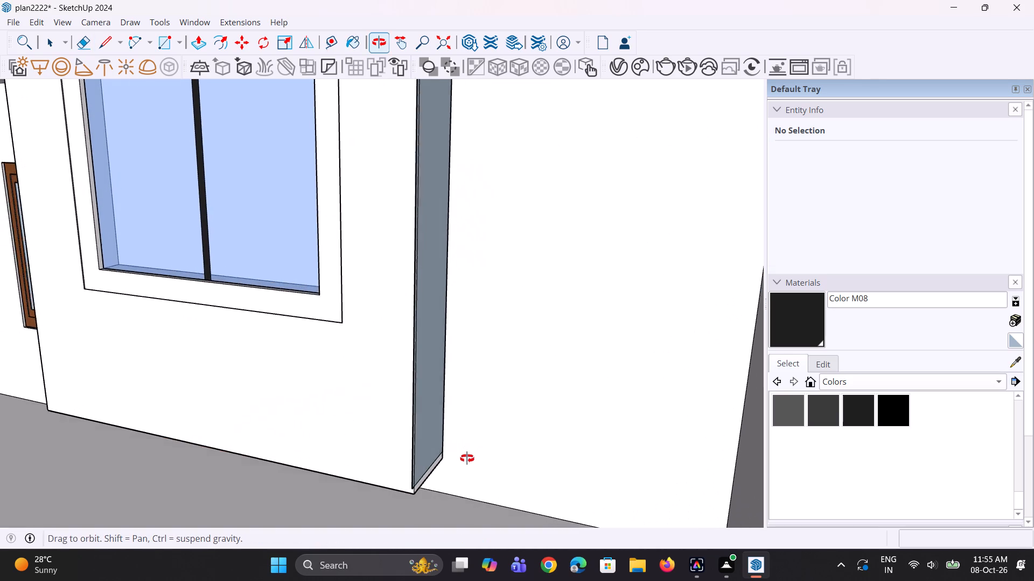
middle_drag(467, 458, 465, 462)
key(space)
scroll(391, 494, up, 2)
key(p)
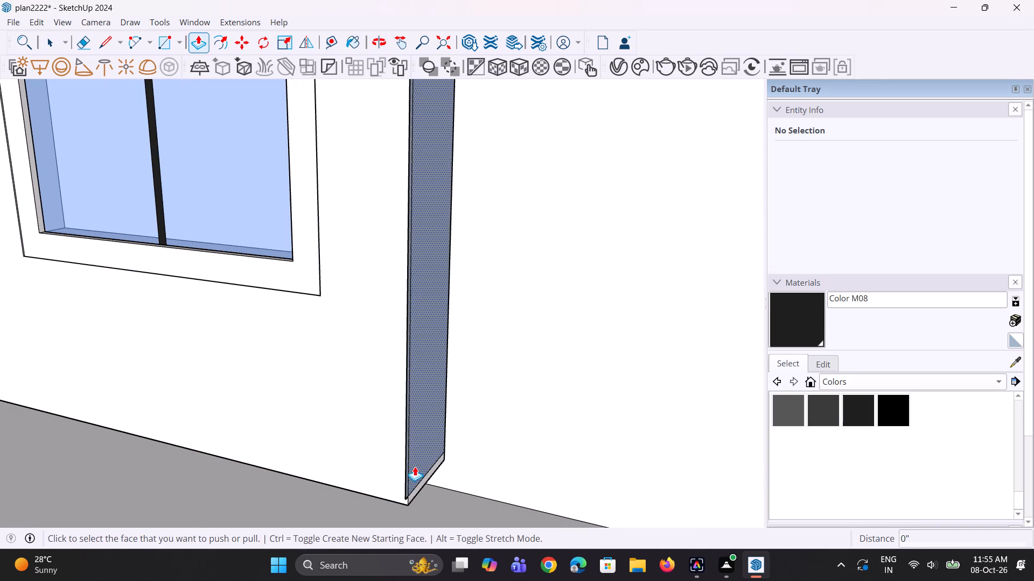
click(415, 466)
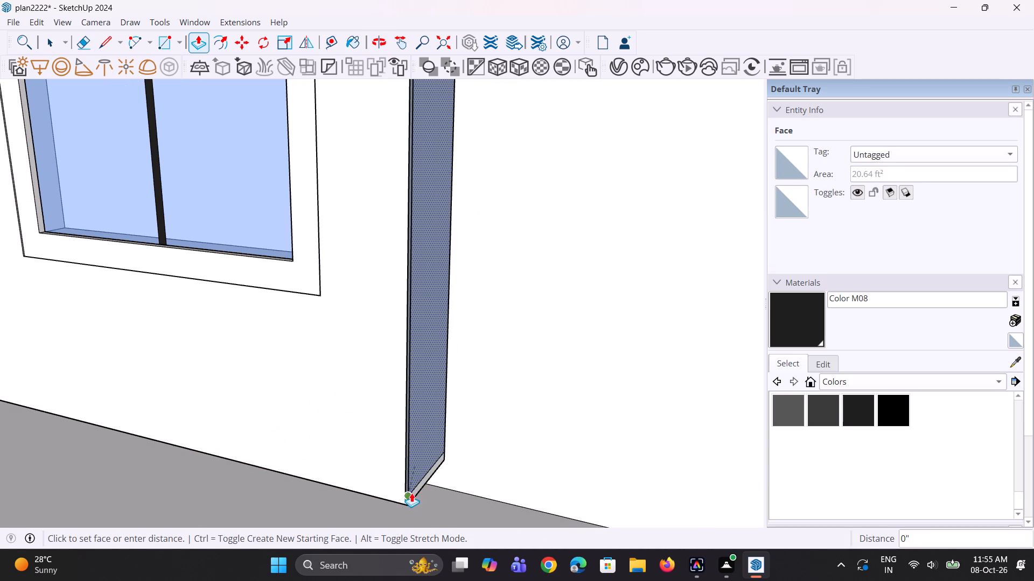
click(420, 463)
scroll(404, 482, up, 4)
Pull the narrow vertical strip along the front edge of that tower side outward, level with the moved side face.
middle_drag(402, 487, 403, 449)
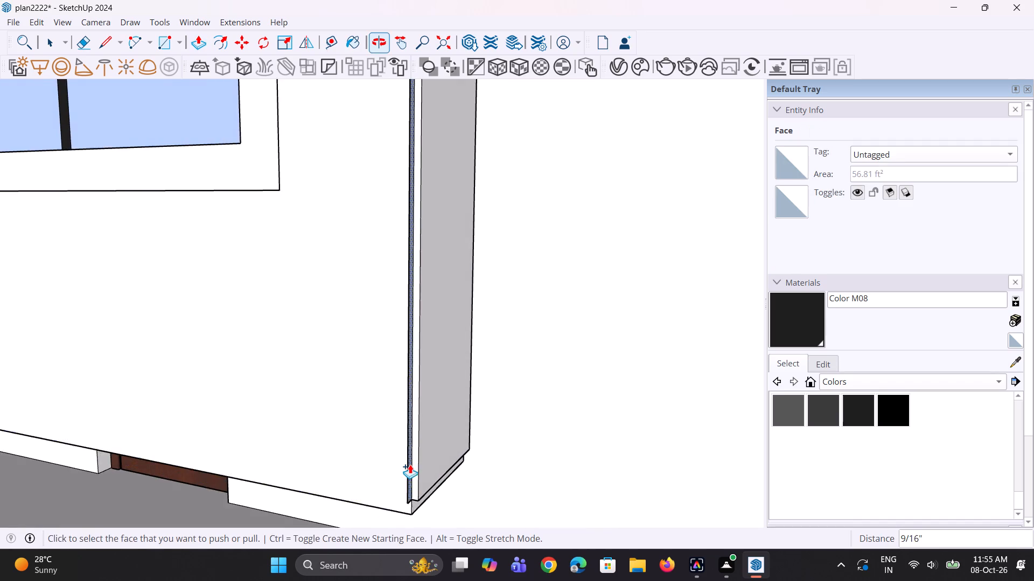
scroll(410, 467, up, 4)
click(410, 472)
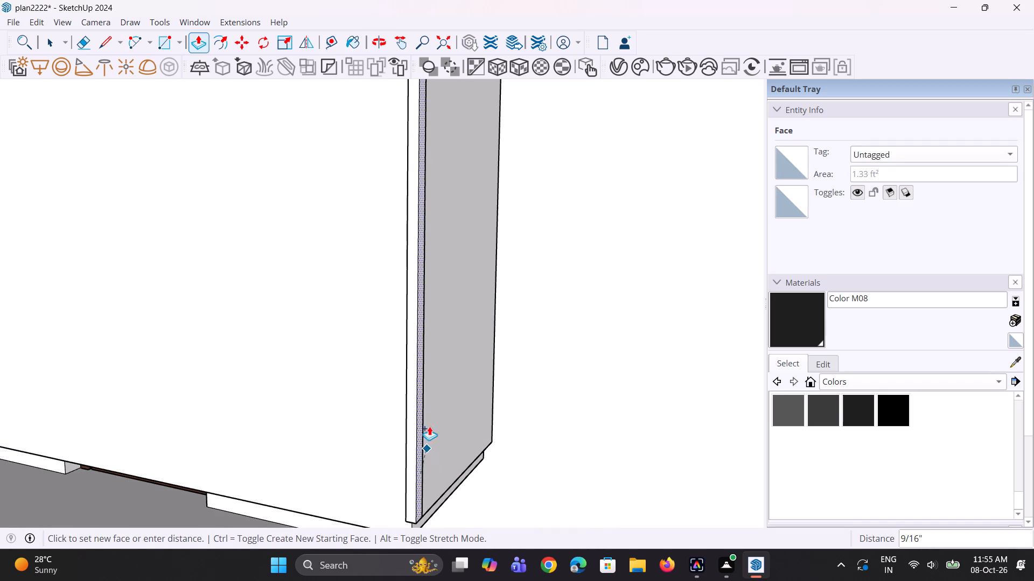
click(434, 394)
Extend the narrow side strip and the small corner face at the tower's bottom down 1 1/4", level with the underside.
middle_drag(417, 483, 439, 295)
scroll(457, 468, up, 2)
click(469, 428)
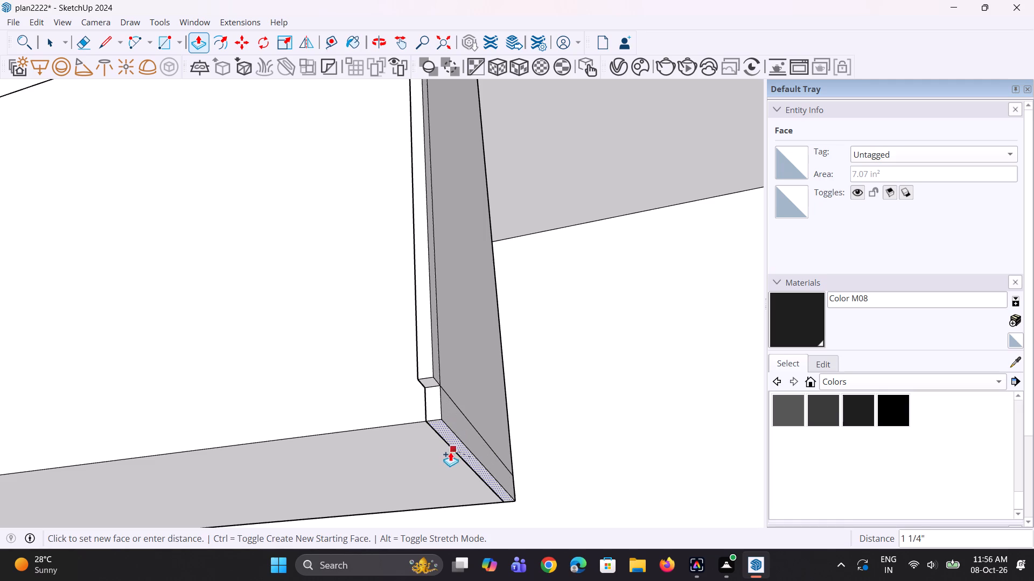
click(448, 454)
click(433, 381)
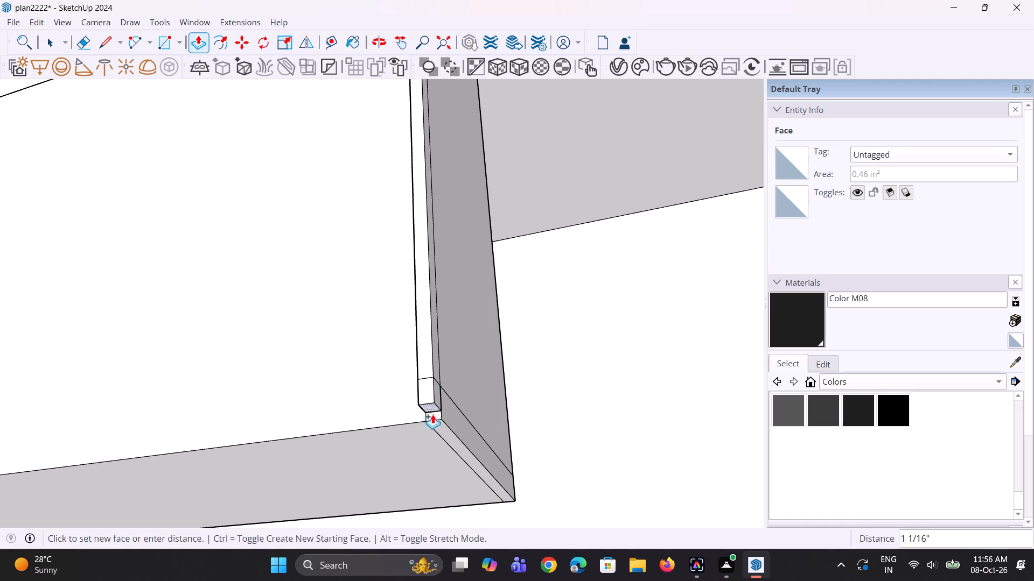
click(408, 425)
Erase the leftover horizontal seam edges at the bottom corner of the tower's side away from the door.
scroll(455, 409, down, 3)
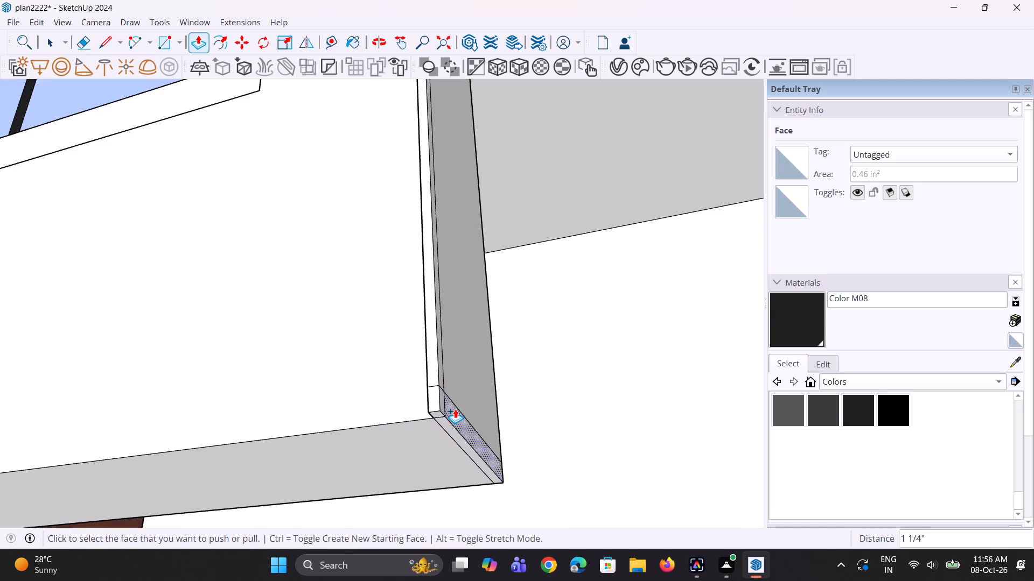
middle_drag(455, 417, 453, 468)
scroll(449, 384, up, 6)
key(e)
scroll(431, 417, up, 2)
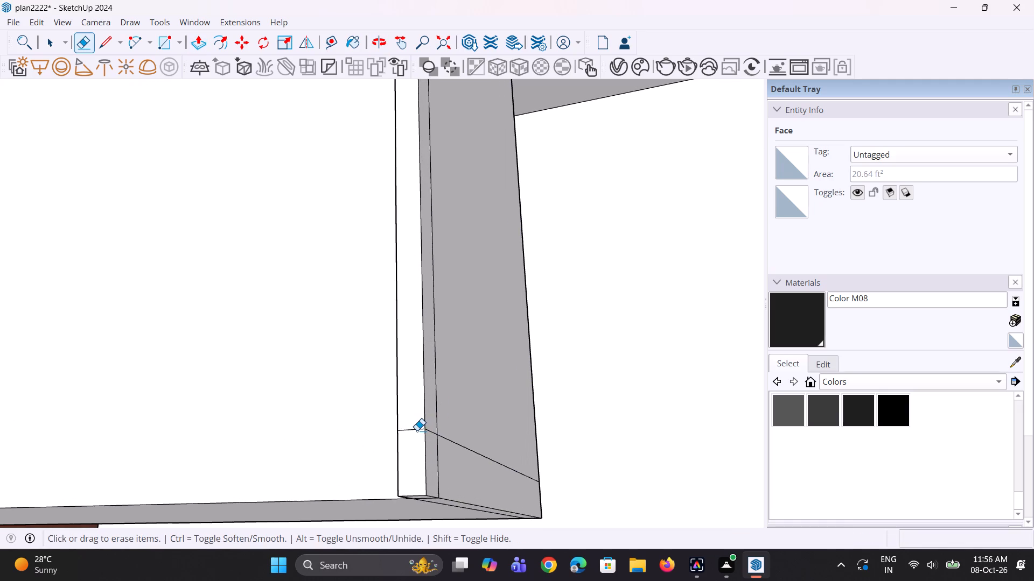
scroll(417, 430, up, 1)
click(417, 431)
click(431, 430)
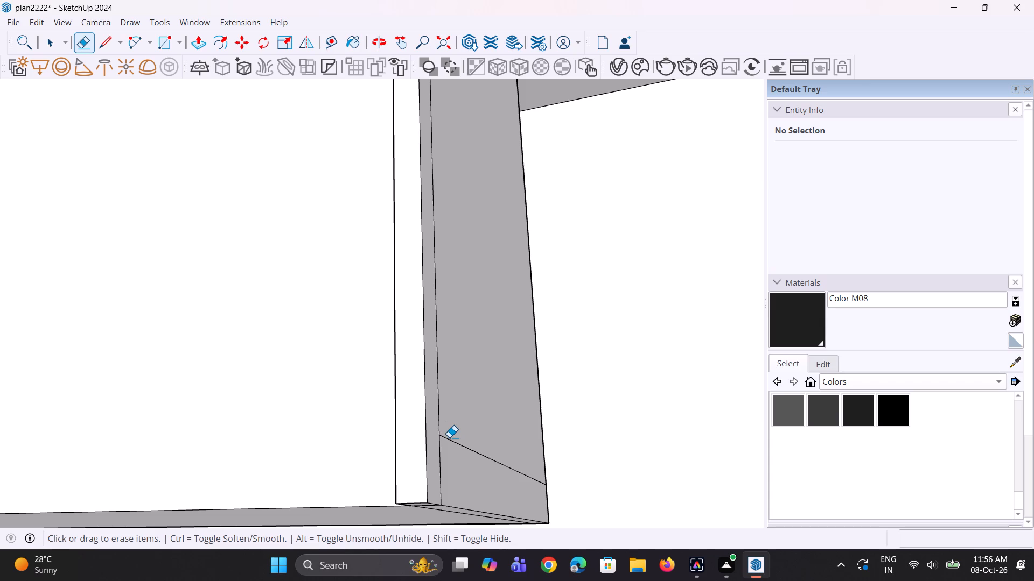
click(449, 441)
Erase the extra vertical seam edge near the front corner of the tower's side away from the door.
scroll(450, 444, down, 4)
scroll(513, 434, down, 3)
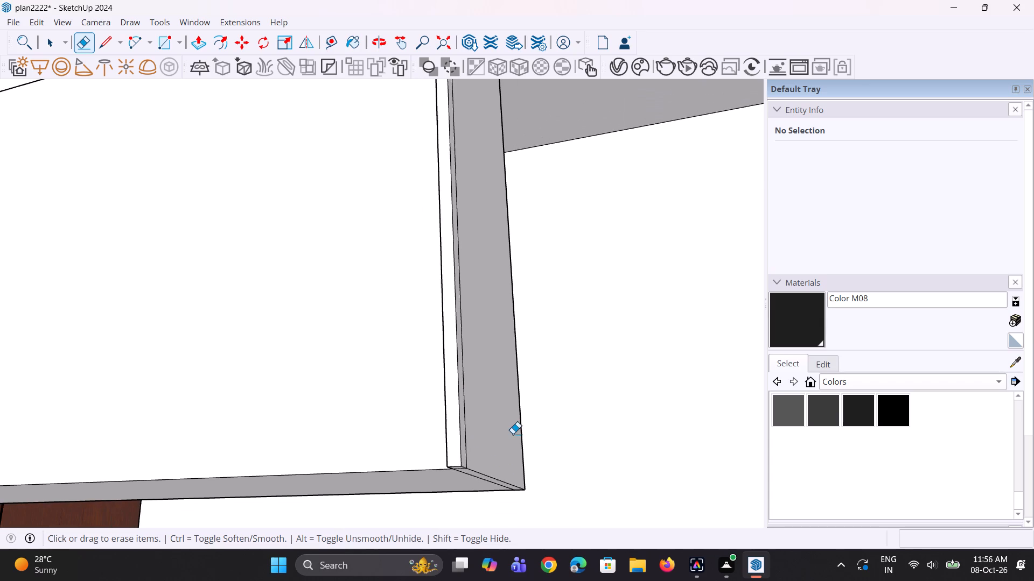
scroll(528, 359, down, 1)
middle_drag(528, 363, 462, 439)
middle_click(462, 439)
scroll(481, 408, down, 6)
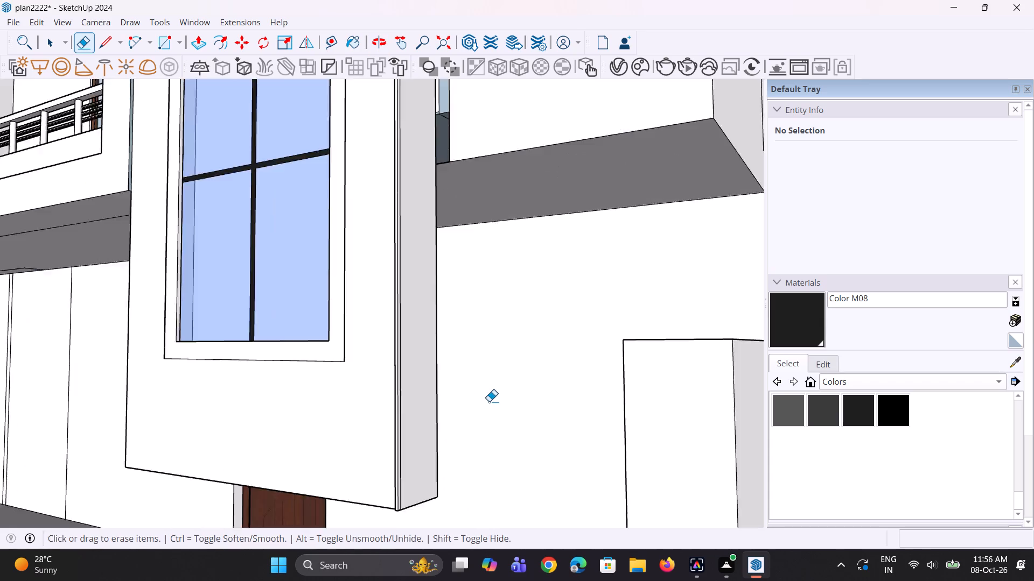
scroll(489, 401, down, 5)
middle_drag(487, 401, 418, 455)
scroll(434, 413, up, 6)
scroll(349, 387, up, 2)
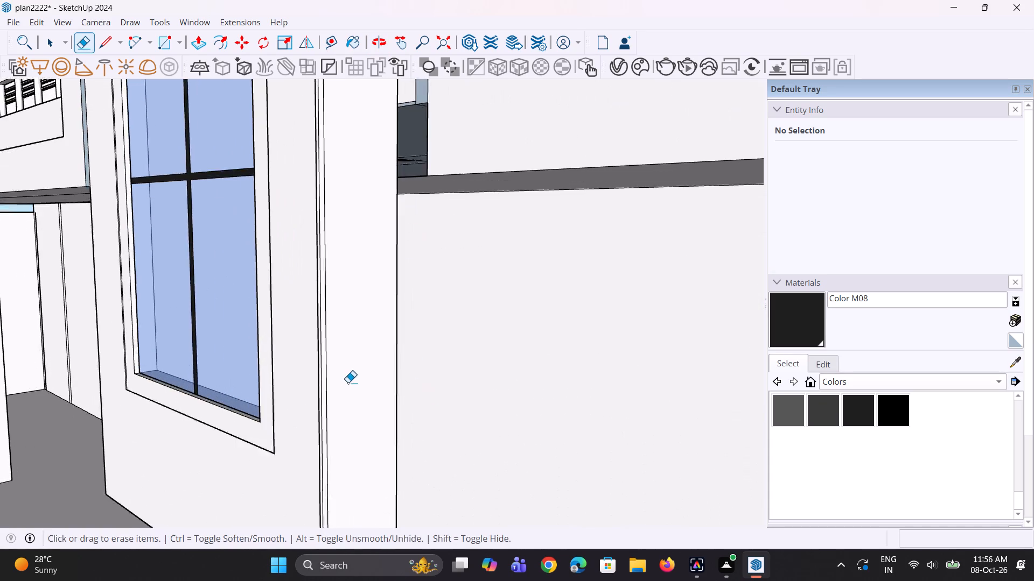
scroll(348, 382, up, 1)
click(322, 337)
scroll(342, 369, down, 5)
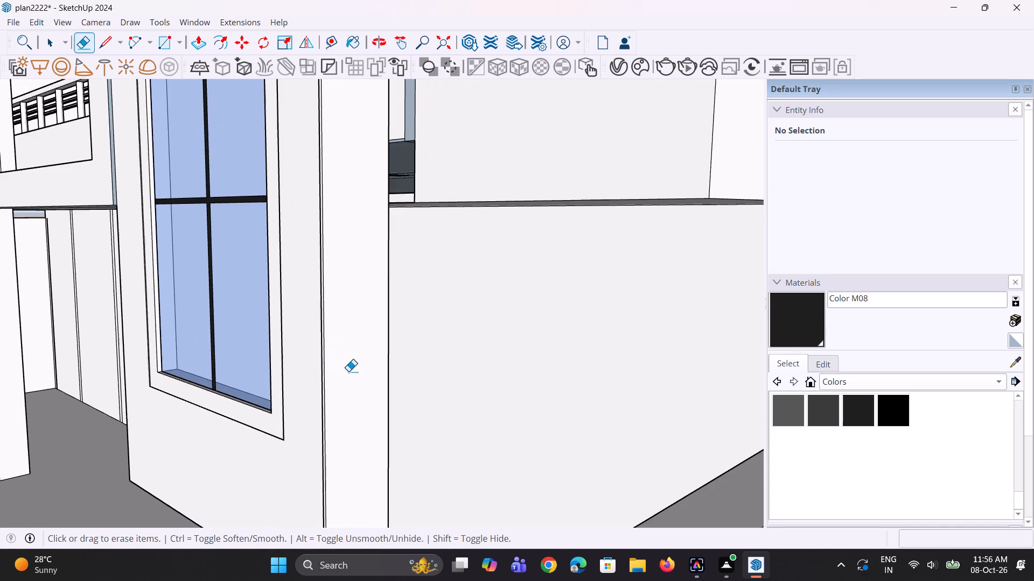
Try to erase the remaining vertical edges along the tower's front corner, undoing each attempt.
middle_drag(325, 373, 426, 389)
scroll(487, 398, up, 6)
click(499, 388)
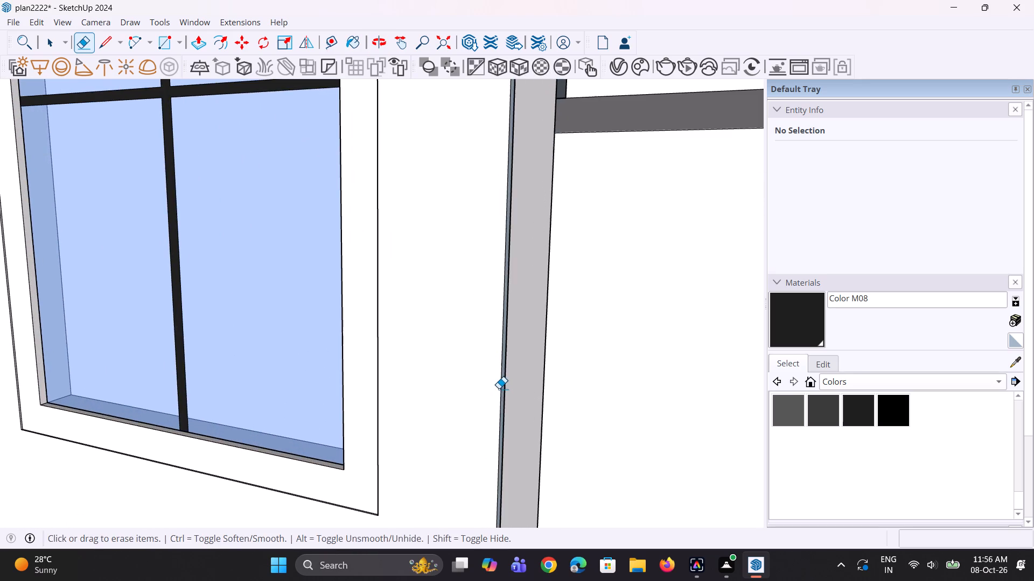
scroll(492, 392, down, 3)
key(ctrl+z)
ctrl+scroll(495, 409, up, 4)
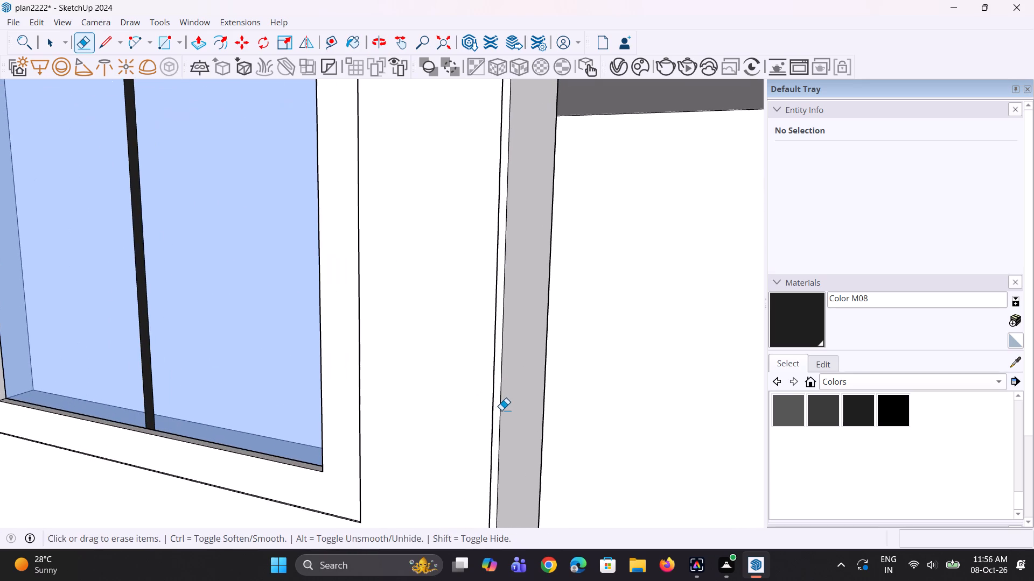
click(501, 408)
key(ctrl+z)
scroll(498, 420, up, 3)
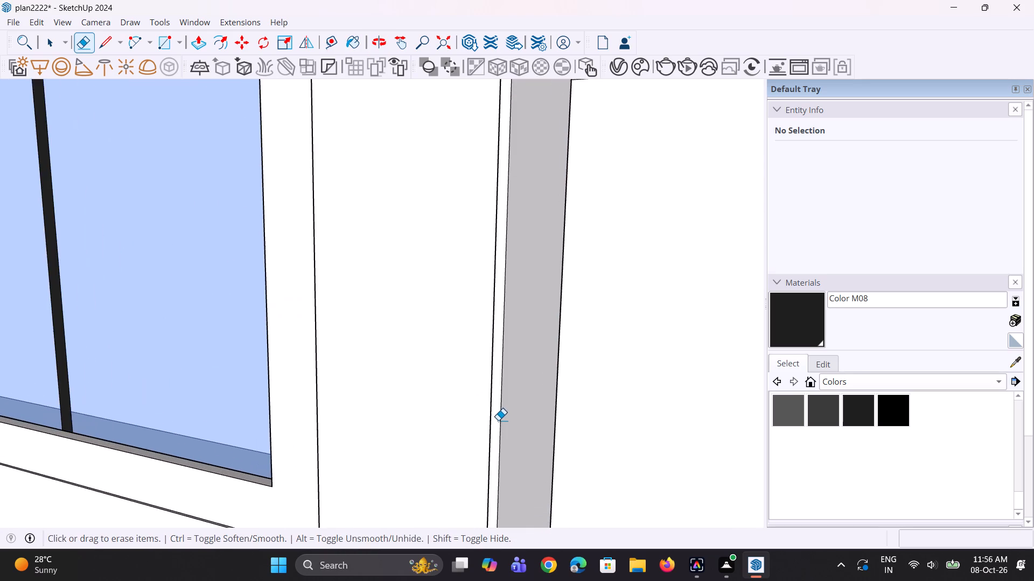
Examine the tower from the front and from the side, including the gap between it and the side balcony.
scroll(498, 420, down, 2)
middle_drag(504, 424, 554, 441)
scroll(516, 399, down, 18)
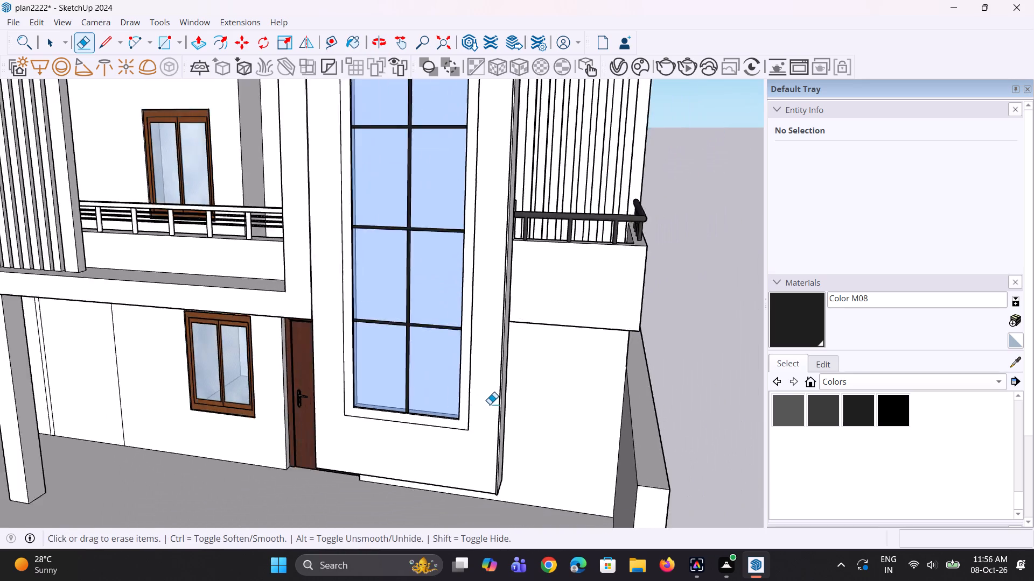
scroll(490, 404, down, 6)
middle_drag(496, 401, 514, 428)
scroll(477, 337, up, 2)
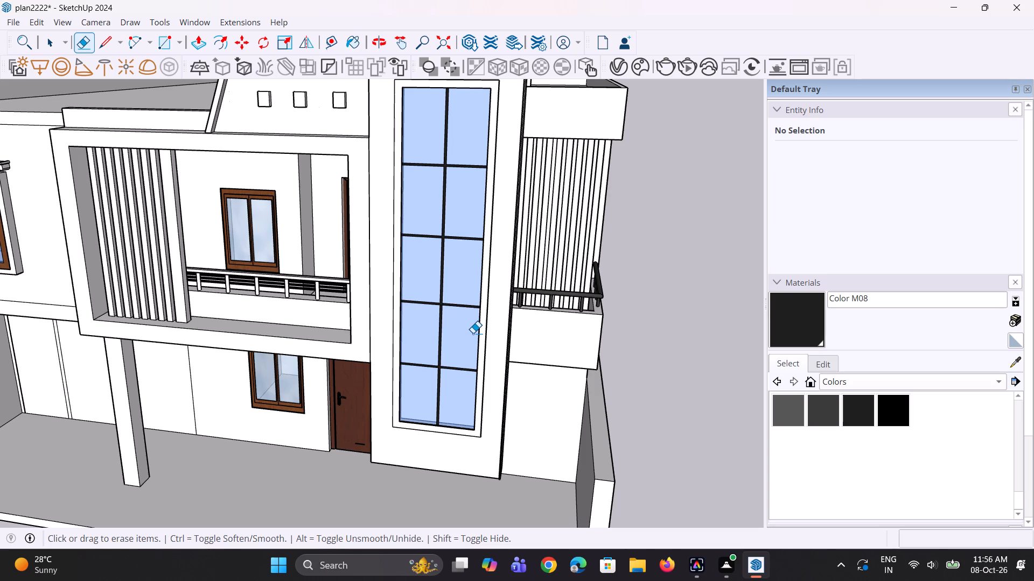
scroll(482, 229, down, 3)
middle_drag(565, 220, 360, 275)
scroll(472, 235, up, 5)
middle_drag(490, 302, 329, 286)
scroll(337, 258, down, 4)
middle_drag(330, 328, 310, 338)
scroll(310, 339, up, 14)
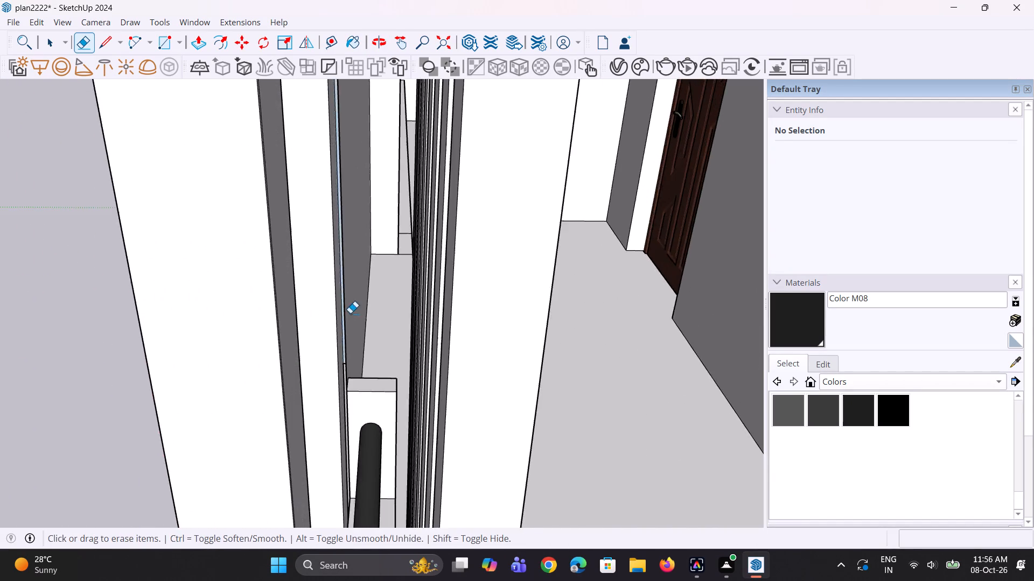
middle_drag(356, 315, 350, 336)
scroll(351, 334, down, 4)
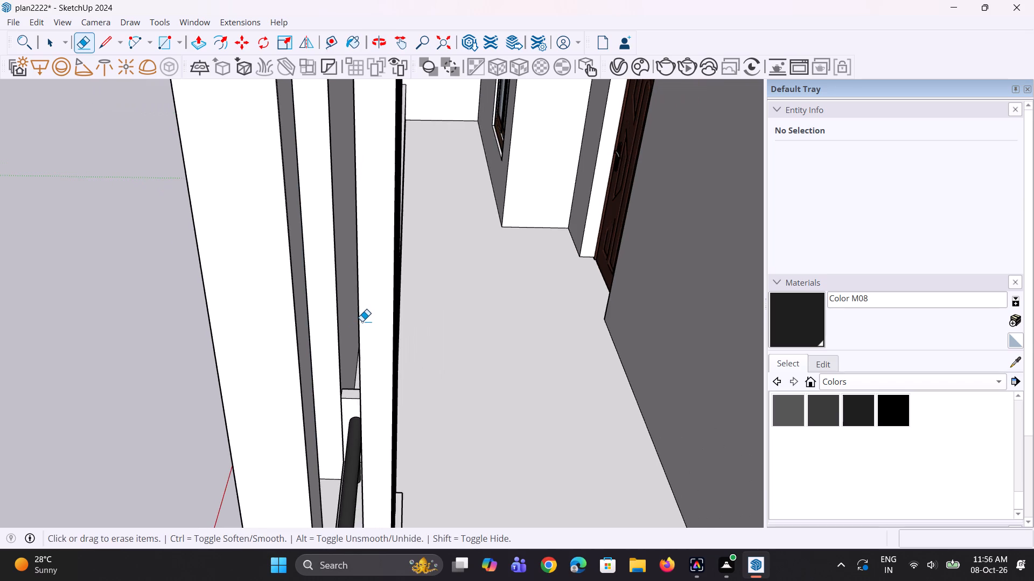
scroll(362, 321, down, 3)
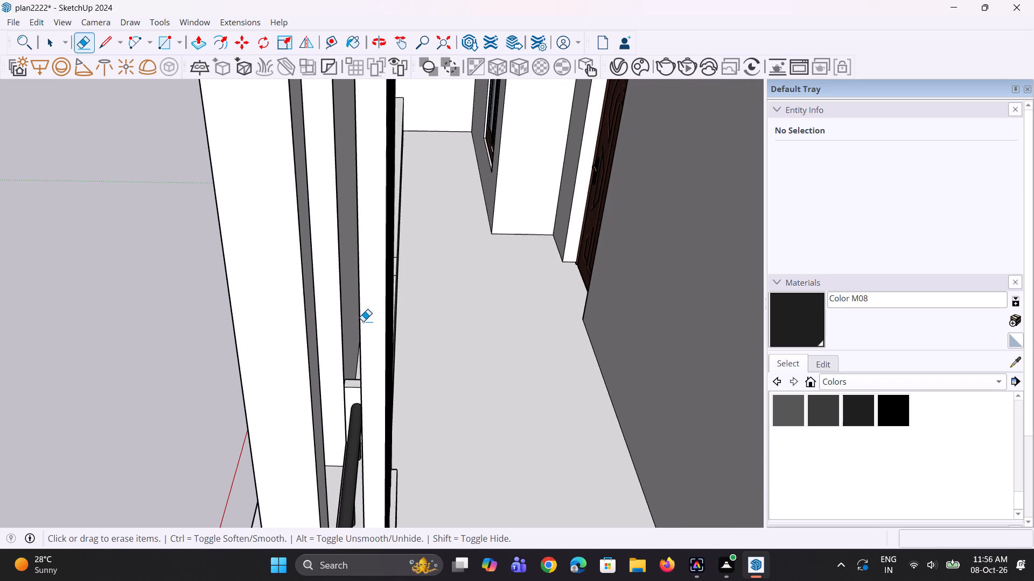
scroll(363, 321, down, 10)
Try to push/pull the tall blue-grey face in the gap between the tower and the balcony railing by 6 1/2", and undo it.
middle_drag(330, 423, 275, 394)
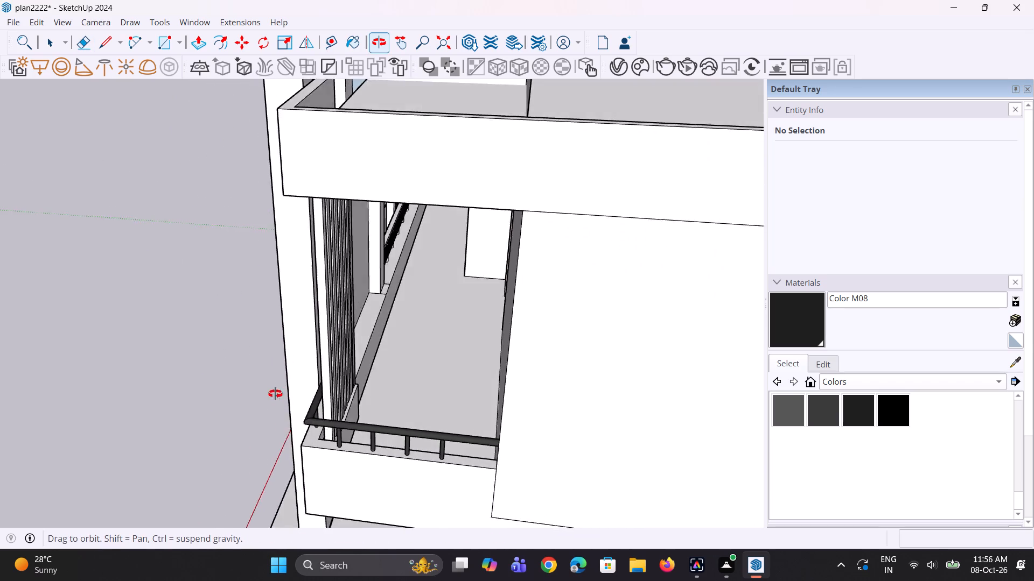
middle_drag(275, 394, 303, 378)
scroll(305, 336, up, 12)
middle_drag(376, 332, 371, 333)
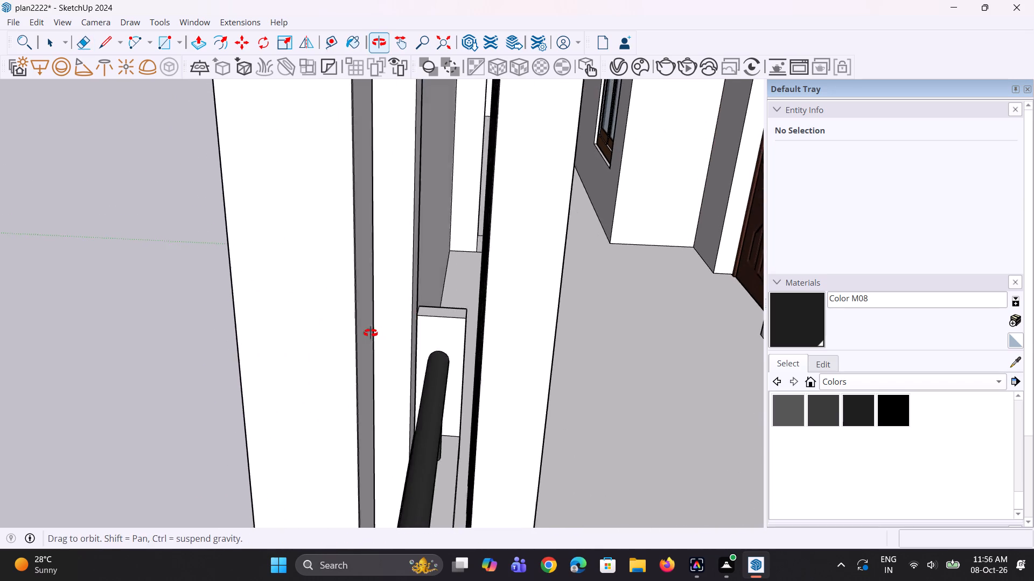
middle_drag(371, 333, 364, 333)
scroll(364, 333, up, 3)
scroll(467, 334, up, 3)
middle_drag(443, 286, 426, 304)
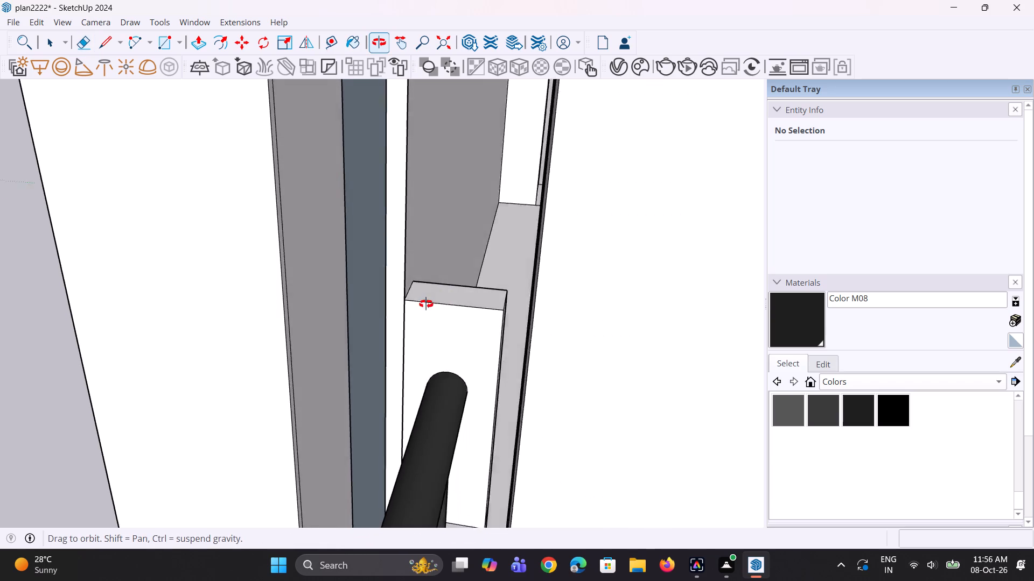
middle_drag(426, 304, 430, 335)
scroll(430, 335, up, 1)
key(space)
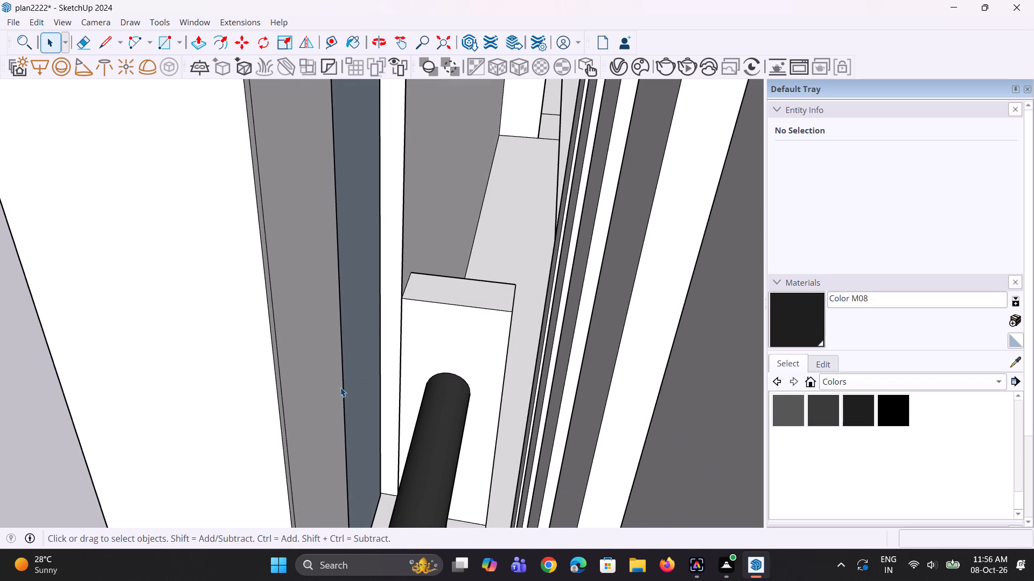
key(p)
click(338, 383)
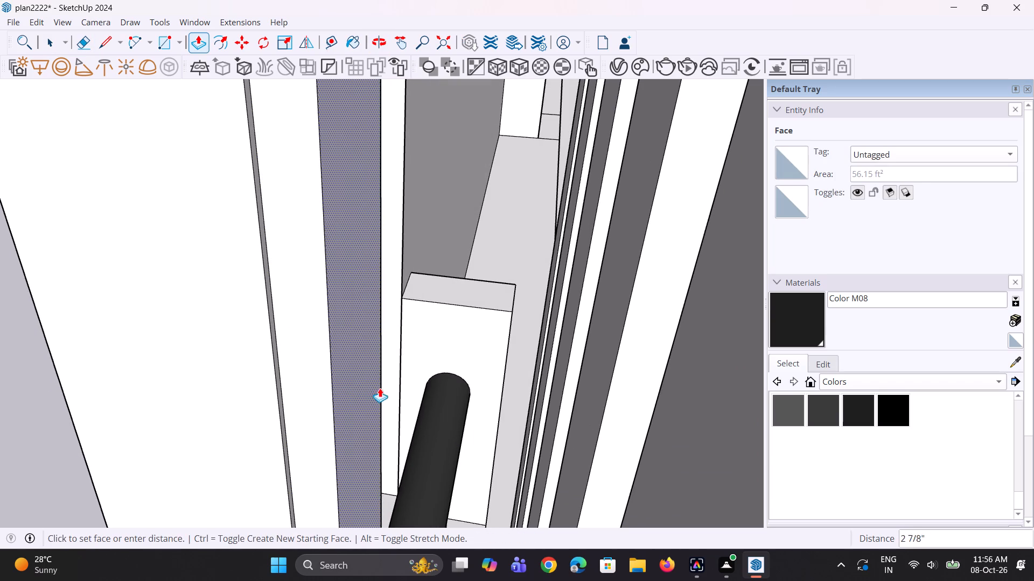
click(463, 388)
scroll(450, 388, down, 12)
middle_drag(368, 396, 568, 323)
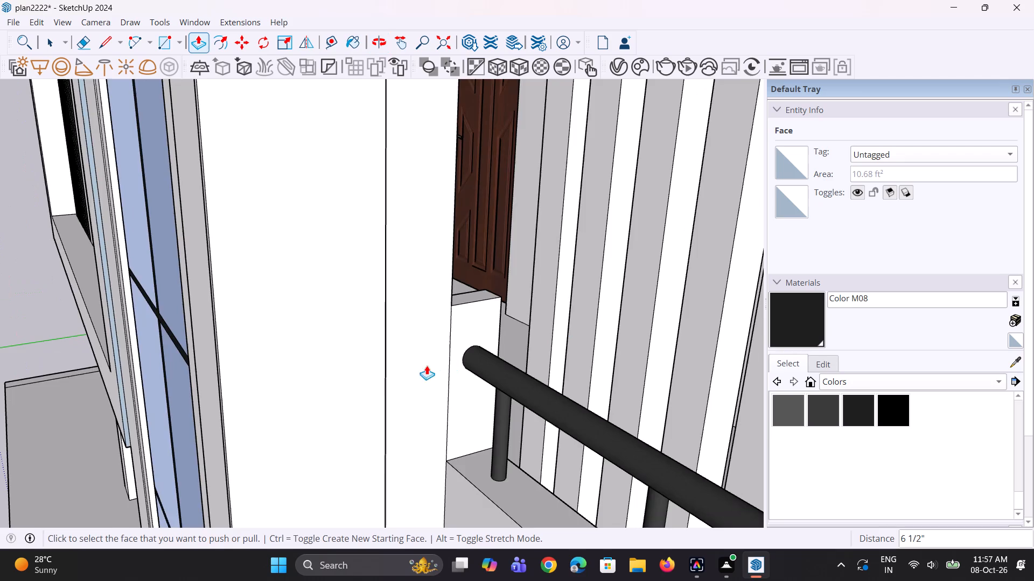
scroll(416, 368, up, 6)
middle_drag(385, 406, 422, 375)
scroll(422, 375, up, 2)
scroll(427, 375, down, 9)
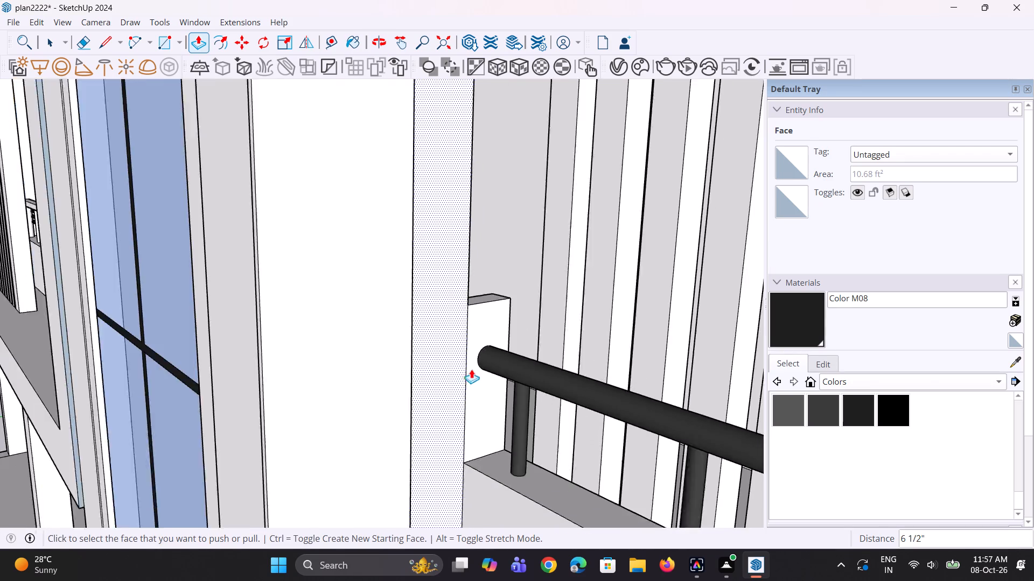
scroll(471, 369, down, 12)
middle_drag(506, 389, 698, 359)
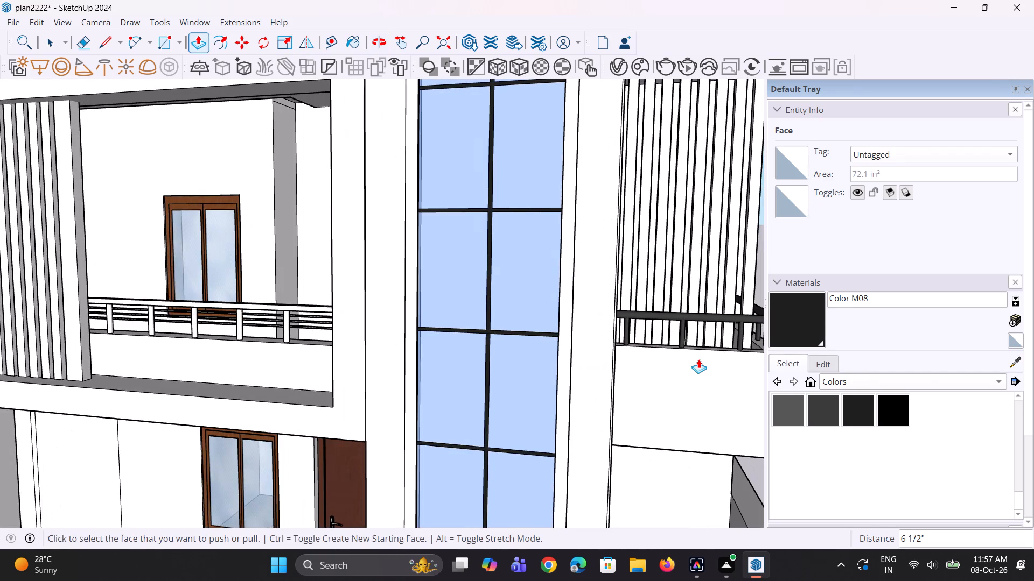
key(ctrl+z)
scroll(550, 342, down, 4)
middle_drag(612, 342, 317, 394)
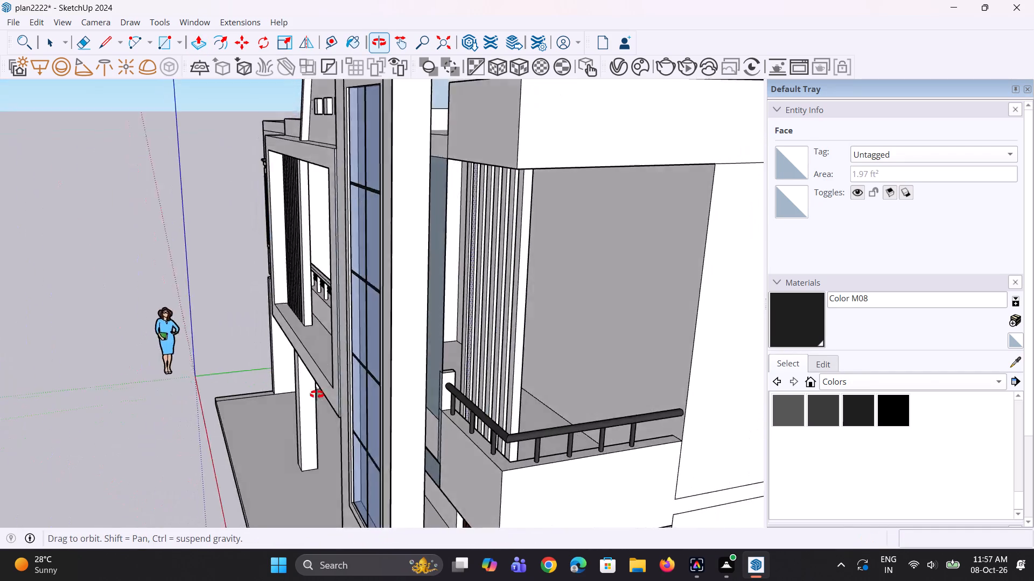
Push/pull the narrow vertical strip at the tower's rear edge, facing the side balcony, out by 6 1/2".
middle_drag(317, 394, 311, 396)
scroll(372, 372, up, 4)
middle_drag(442, 398, 374, 399)
scroll(392, 401, up, 1)
scroll(338, 393, up, 3)
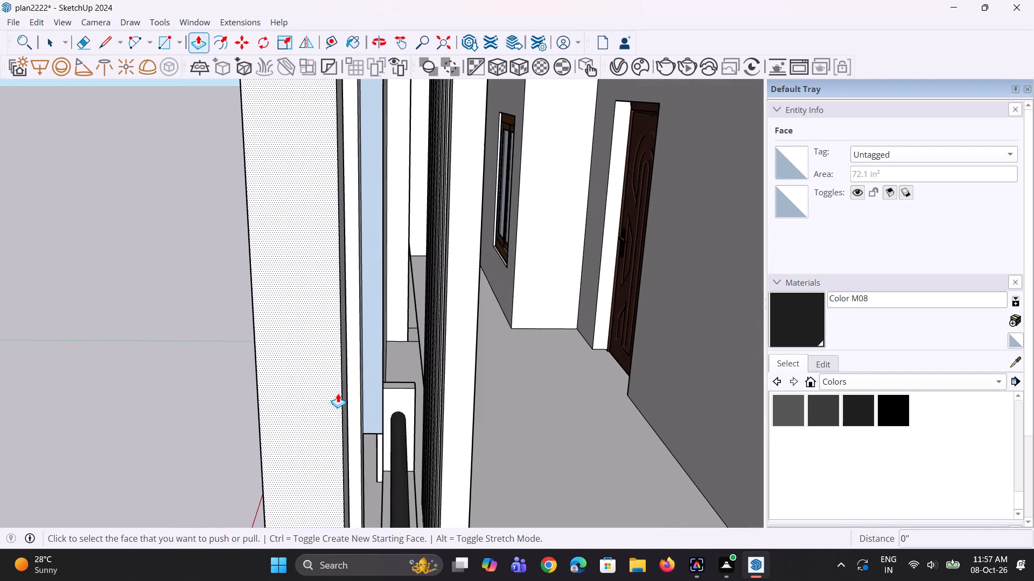
click(344, 394)
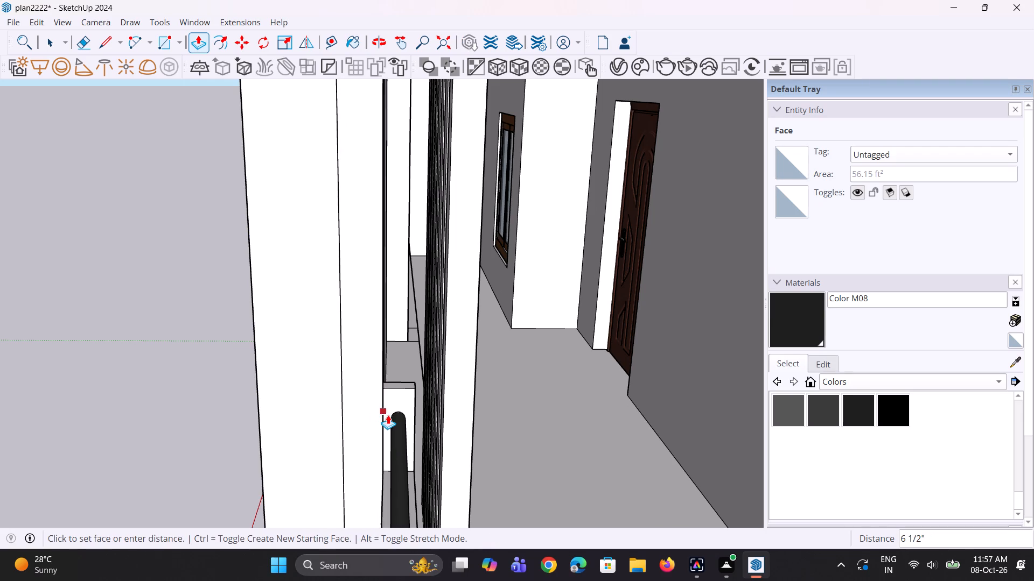
click(390, 416)
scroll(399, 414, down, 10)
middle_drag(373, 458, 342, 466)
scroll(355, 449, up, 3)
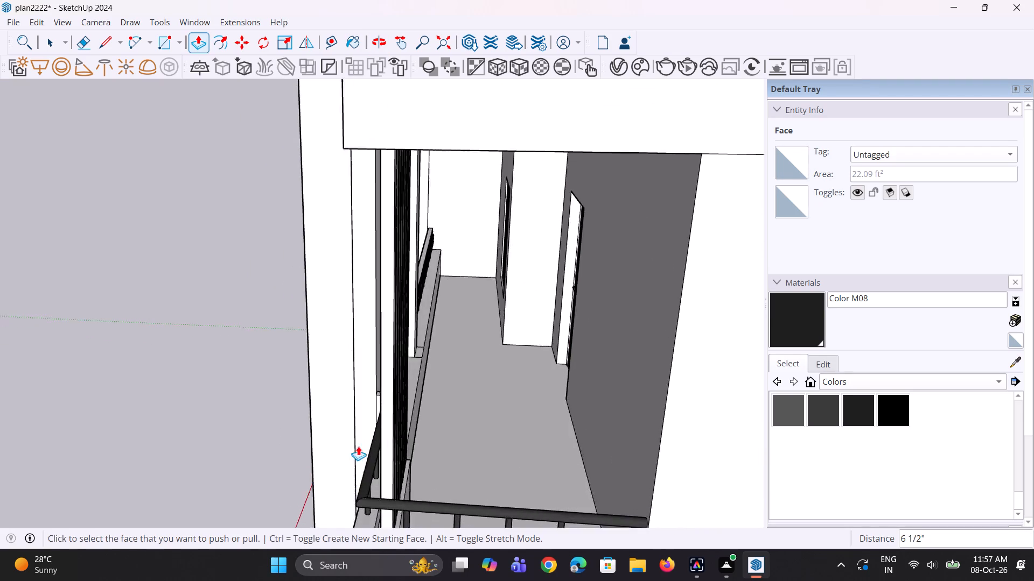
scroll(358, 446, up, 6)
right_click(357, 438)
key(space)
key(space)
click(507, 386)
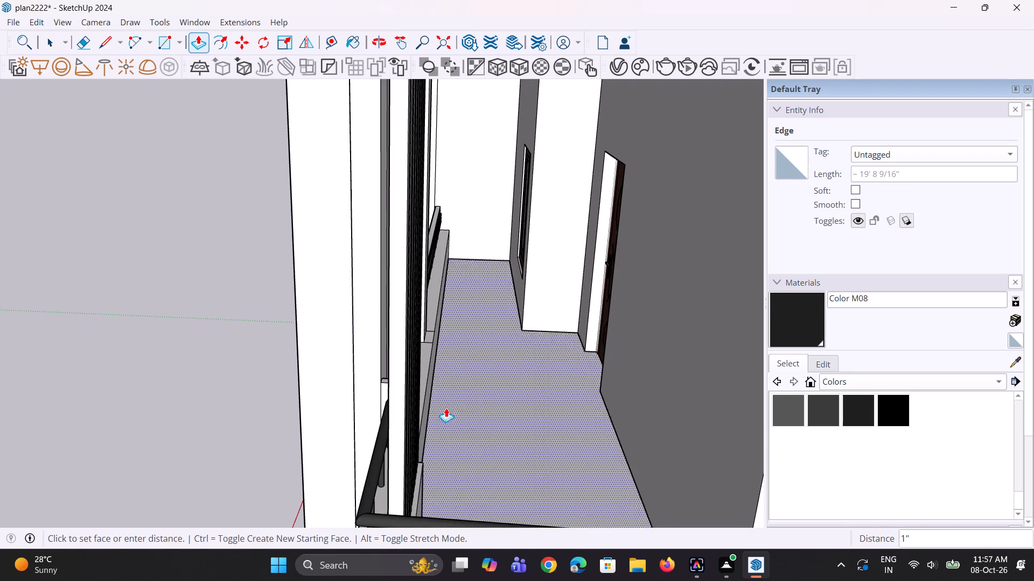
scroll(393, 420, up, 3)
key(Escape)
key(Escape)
Examine the tower's side and the gap to the slatted side balcony from inside and outside.
middle_drag(376, 417, 281, 424)
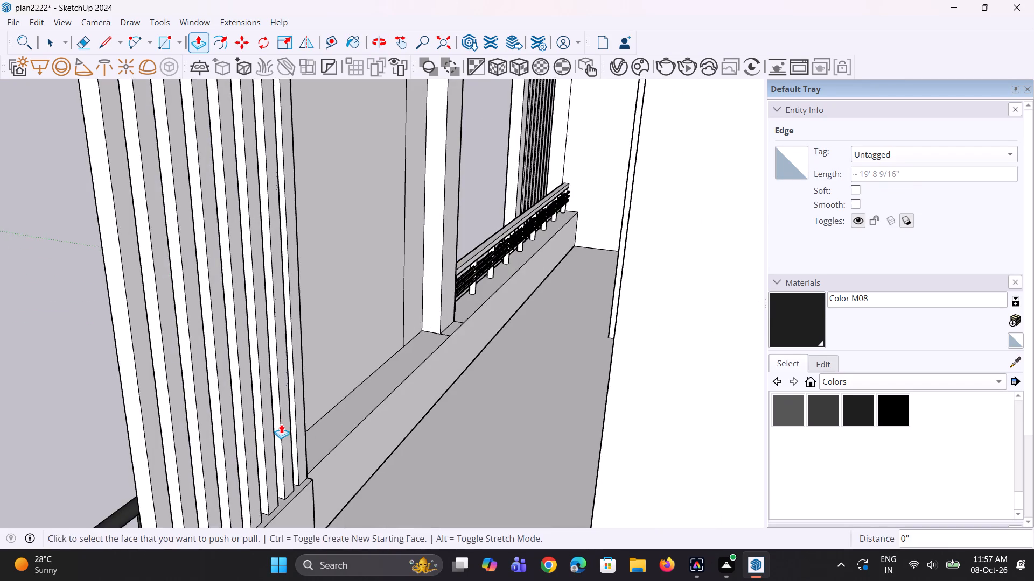
middle_drag(292, 424, 353, 408)
scroll(410, 375, down, 10)
middle_drag(416, 378, 610, 418)
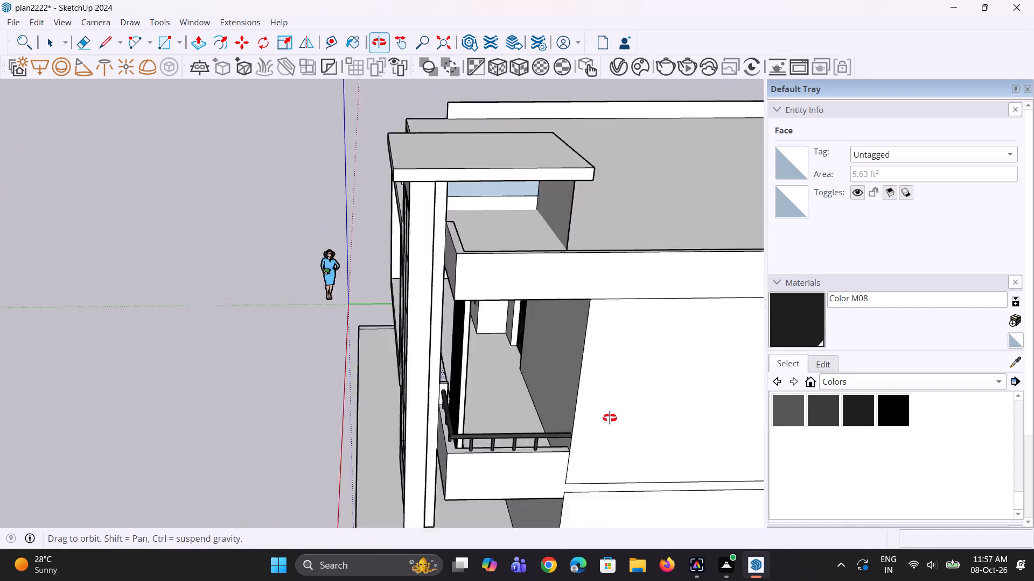
middle_drag(610, 418, 345, 366)
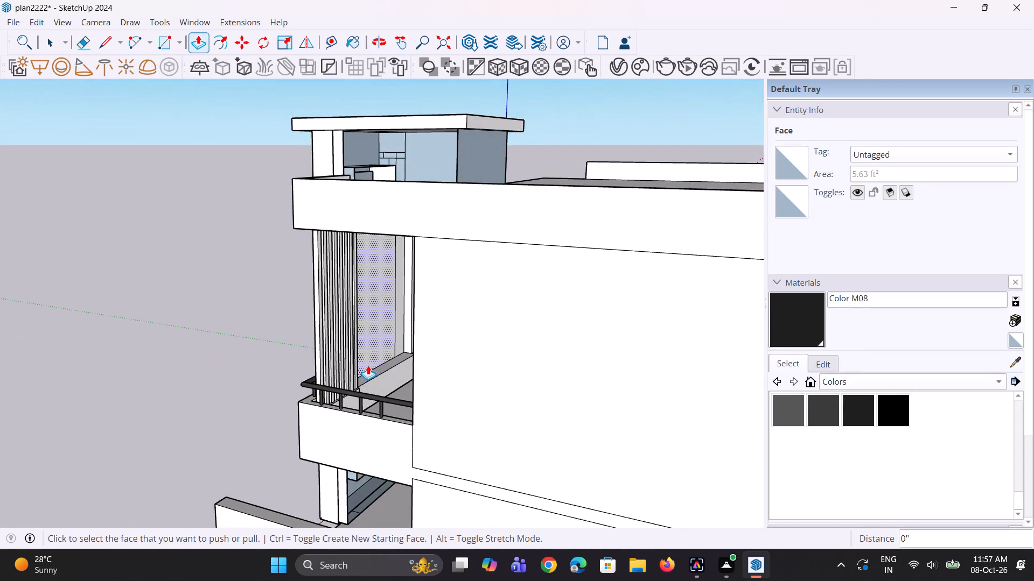
scroll(382, 357, up, 7)
scroll(404, 330, down, 13)
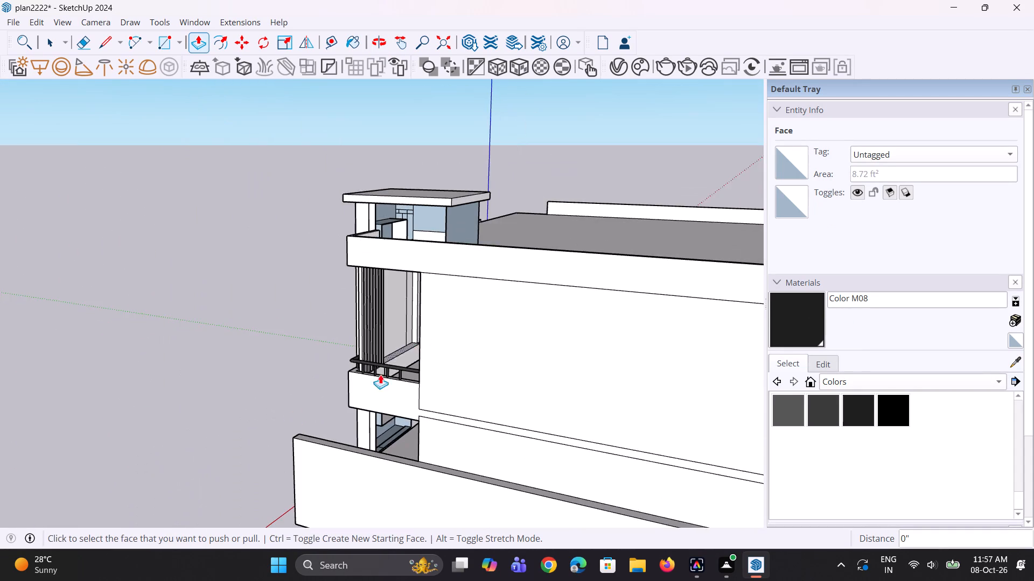
middle_drag(291, 412, 459, 428)
scroll(431, 363, up, 12)
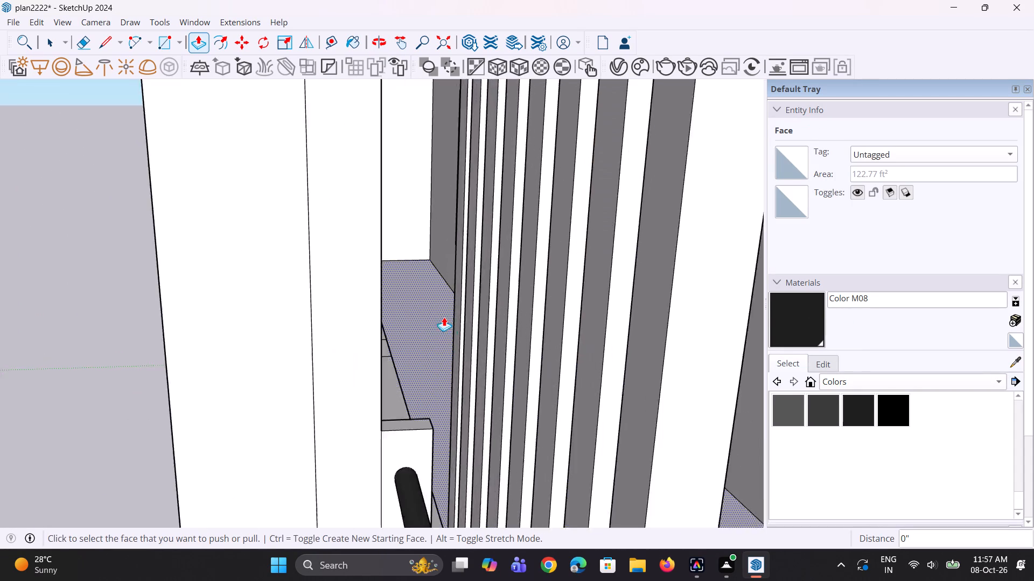
scroll(444, 317, up, 4)
scroll(450, 324, down, 3)
middle_click(429, 339)
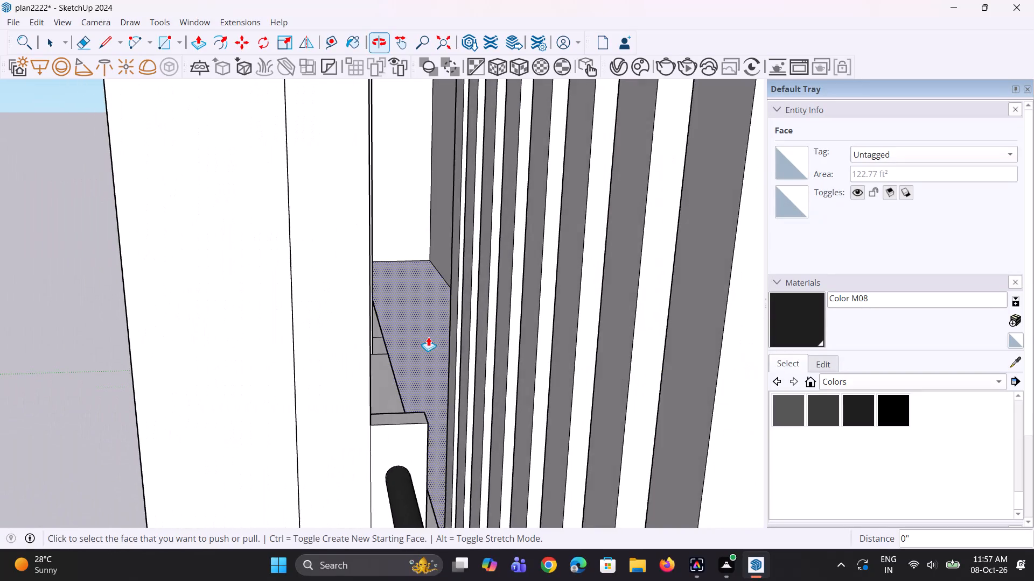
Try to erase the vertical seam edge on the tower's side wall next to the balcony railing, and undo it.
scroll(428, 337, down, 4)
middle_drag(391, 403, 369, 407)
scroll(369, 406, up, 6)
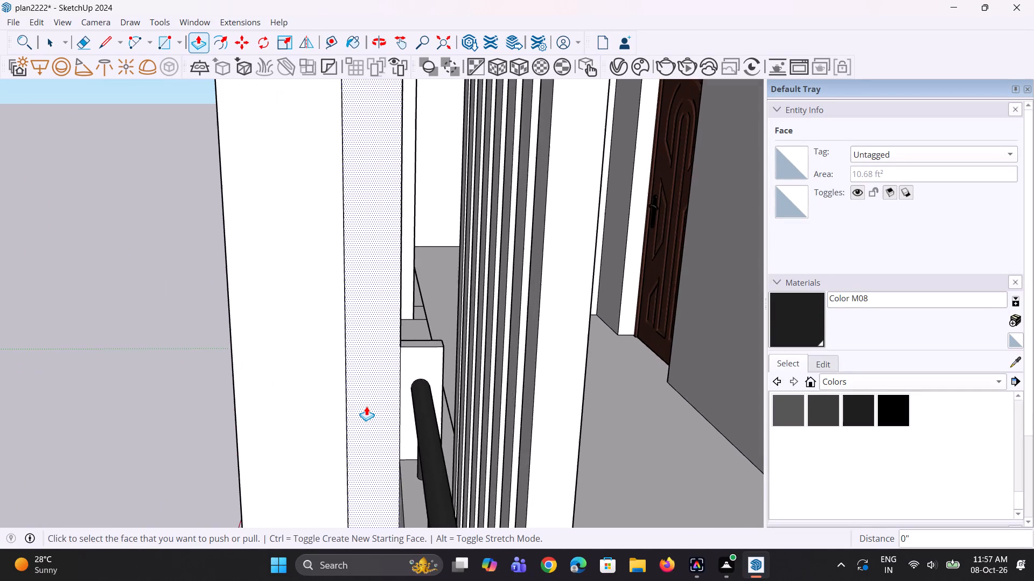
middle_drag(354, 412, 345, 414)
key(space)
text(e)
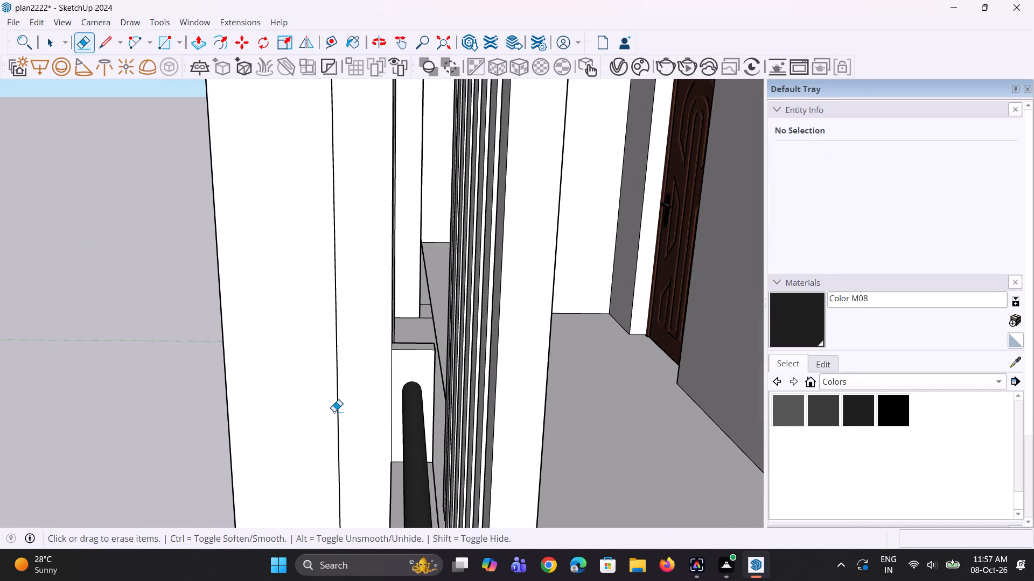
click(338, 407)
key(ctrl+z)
Push/pull the border frame around the tower's tall glass panel outward by about 2 15/16".
scroll(343, 410, up, 1)
scroll(343, 412, down, 10)
middle_drag(354, 424, 546, 431)
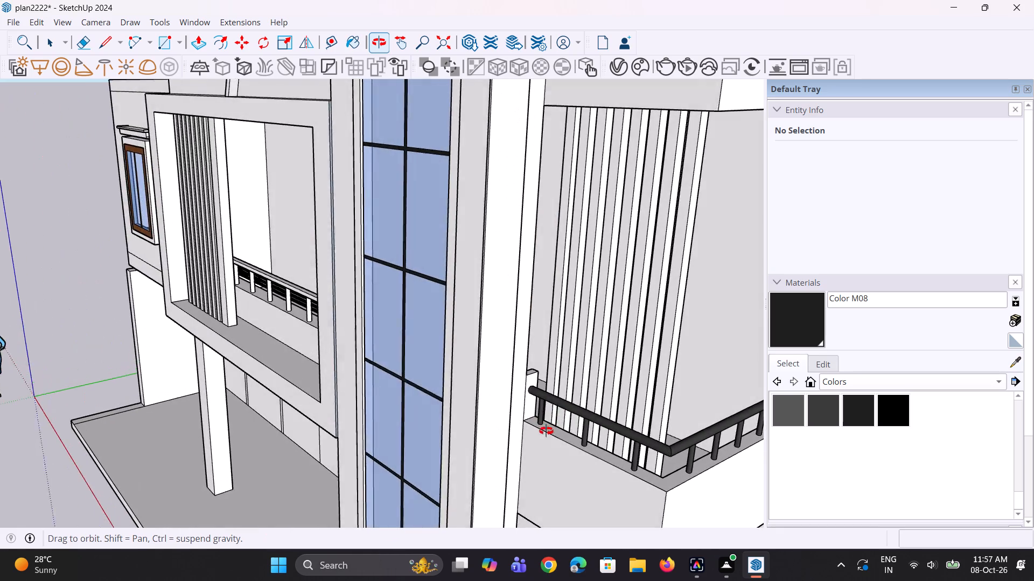
middle_drag(546, 431, 548, 431)
scroll(520, 435, up, 2)
scroll(504, 415, down, 3)
middle_drag(519, 420, 651, 369)
scroll(500, 320, down, 9)
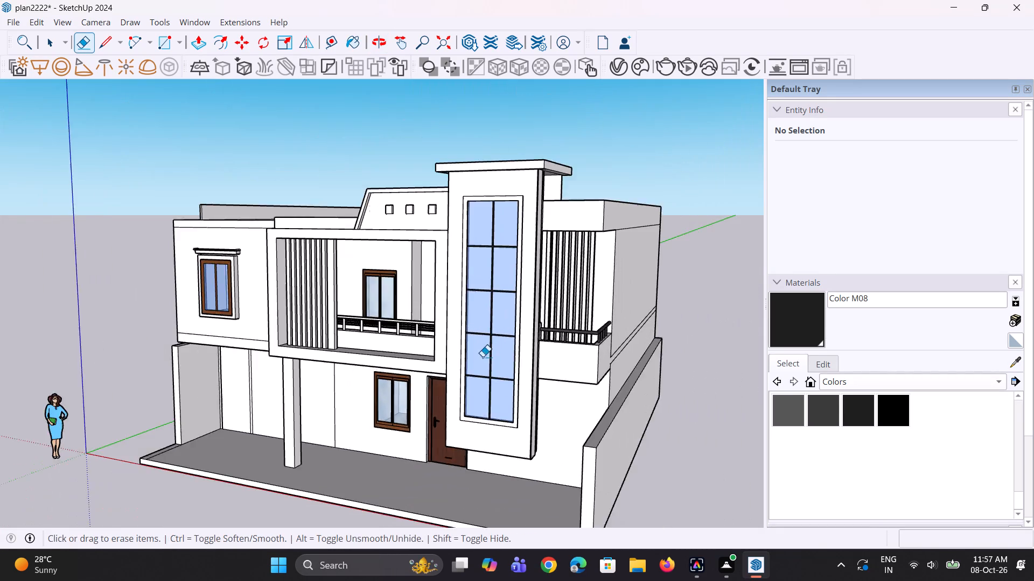
scroll(483, 357, down, 1)
middle_drag(492, 382, 588, 399)
scroll(532, 396, up, 7)
key(space)
key(space)
scroll(514, 412, up, 2)
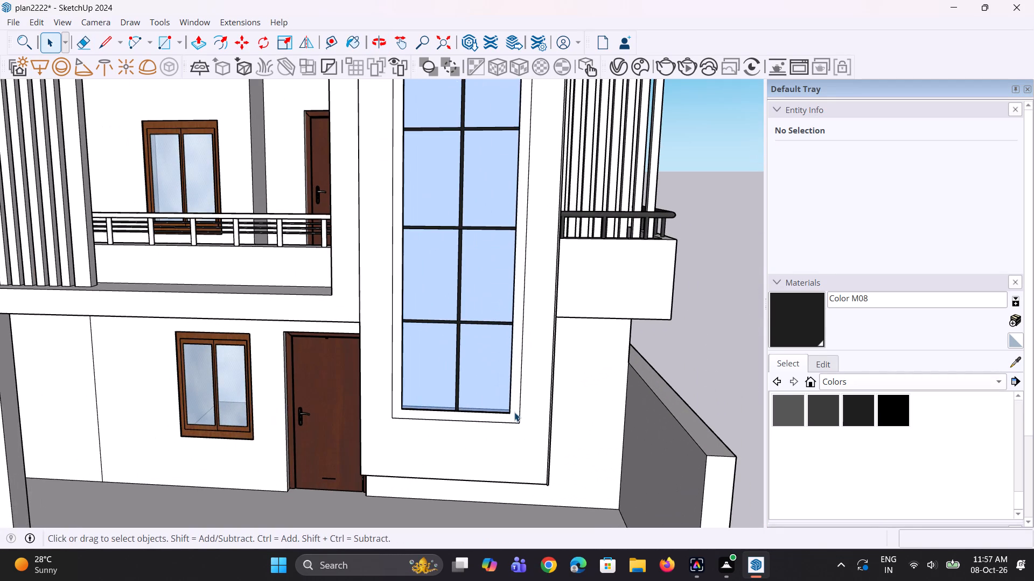
key(p)
click(513, 414)
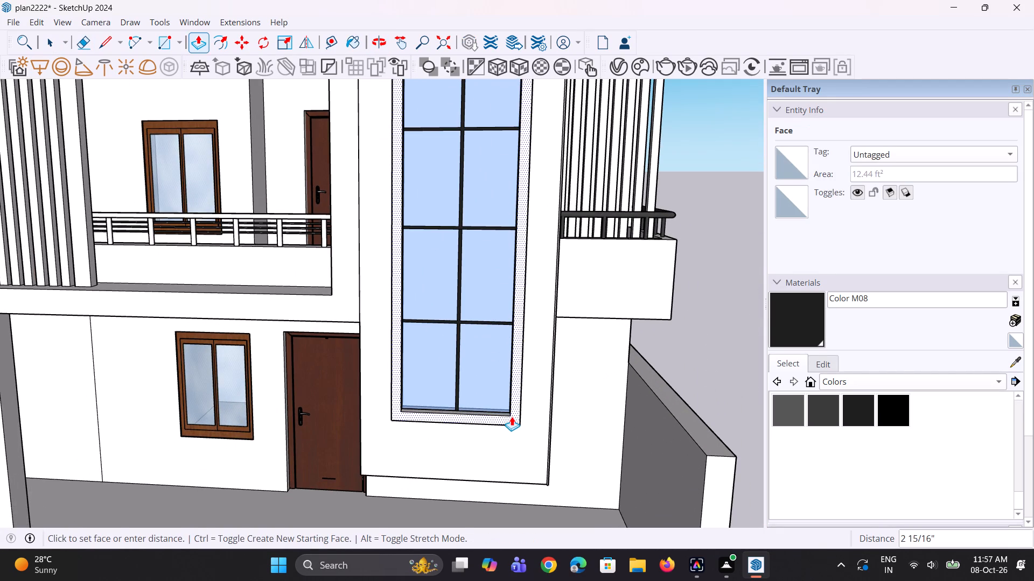
click(512, 416)
scroll(508, 418, down, 5)
key(space)
key(space)
click(654, 370)
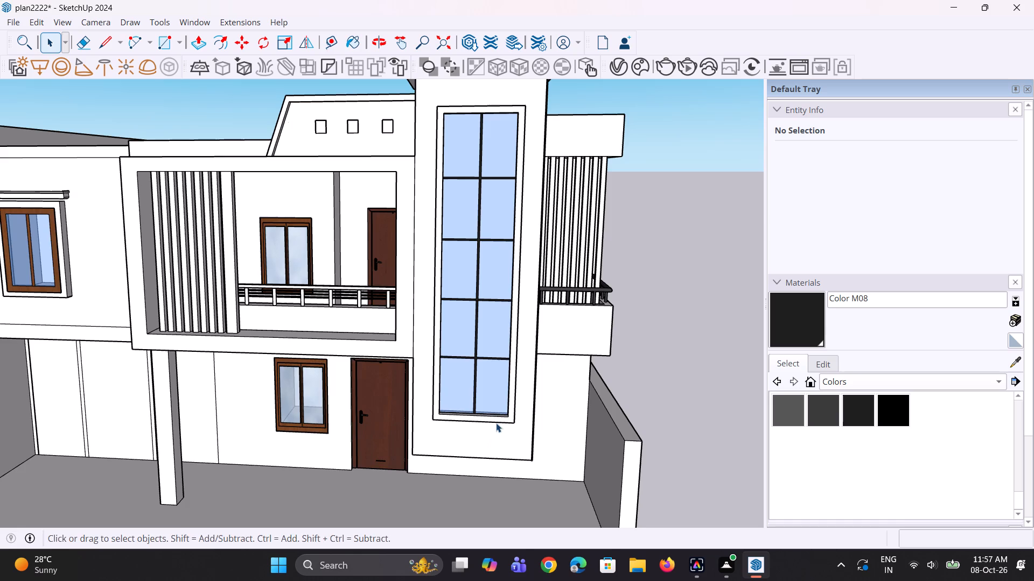
Push the front face of the frame around the tall glass panel back by about 3/8".
middle_drag(496, 423, 526, 405)
scroll(490, 404, down, 5)
middle_drag(456, 405, 690, 378)
scroll(556, 386, up, 1)
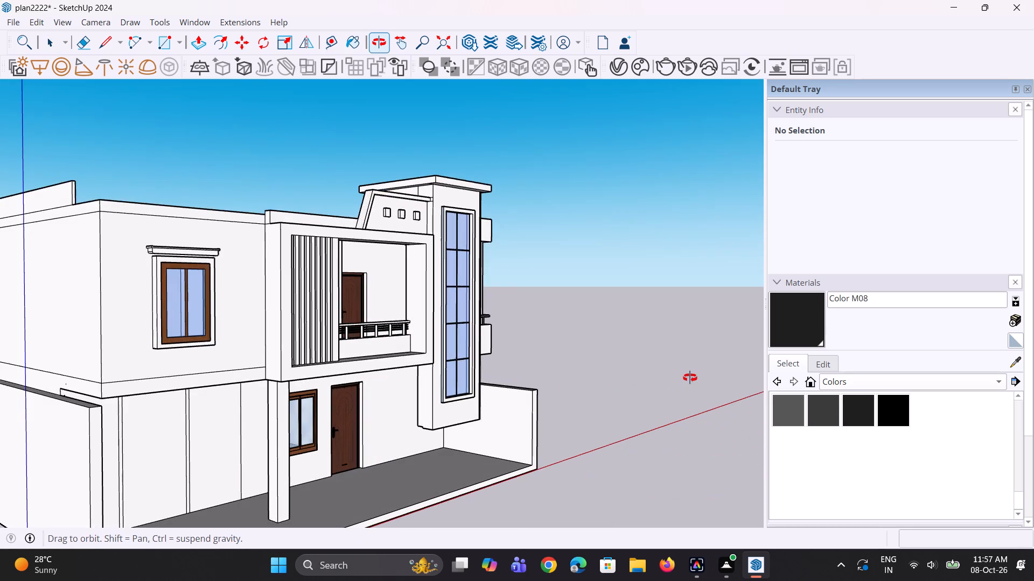
middle_drag(690, 378, 586, 393)
scroll(471, 398, up, 14)
middle_drag(439, 391, 459, 395)
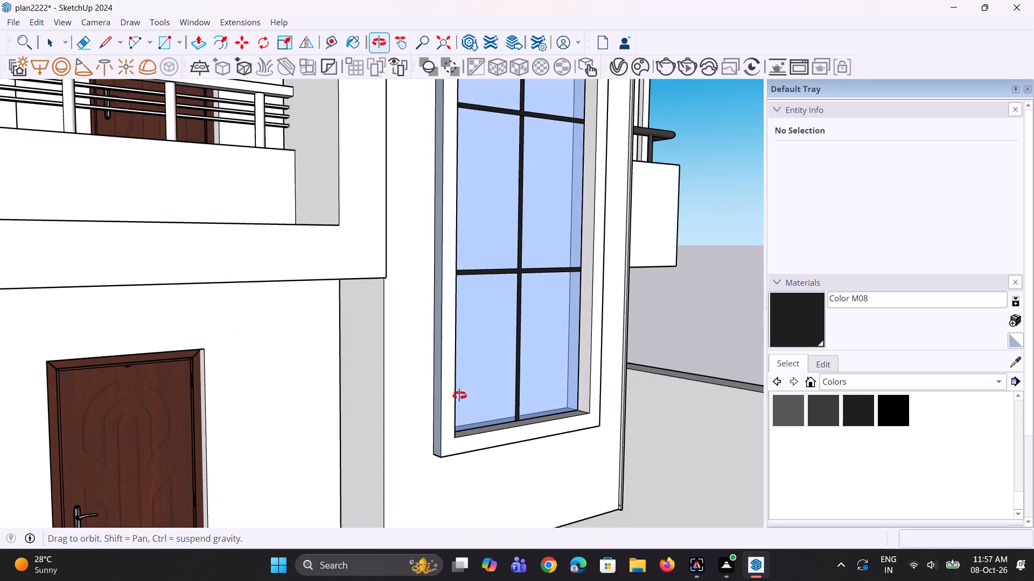
middle_drag(459, 395, 459, 396)
scroll(460, 413, up, 7)
key(p)
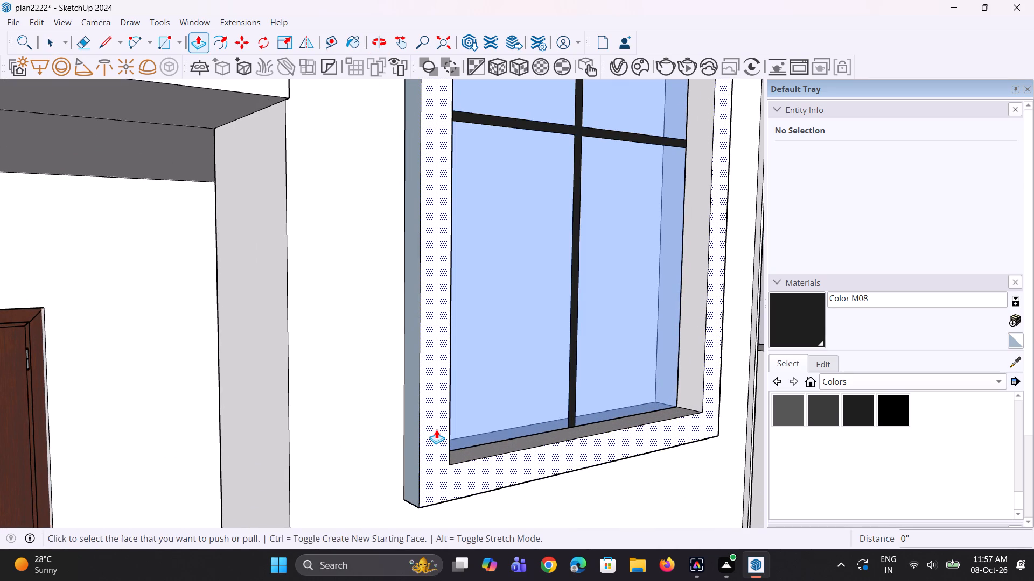
click(436, 429)
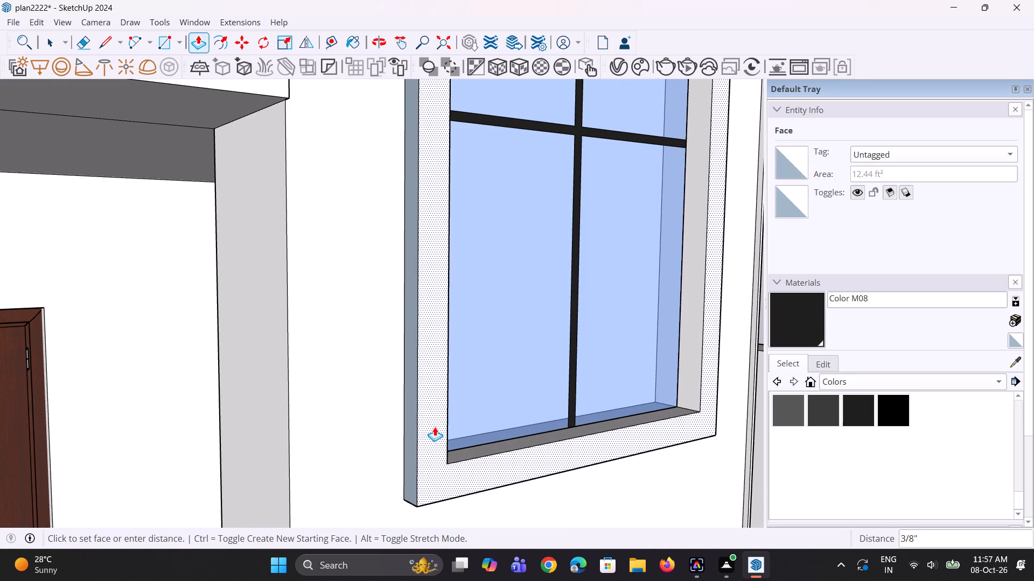
click(435, 426)
scroll(399, 450, down, 5)
key(space)
key(space)
scroll(406, 431, down, 6)
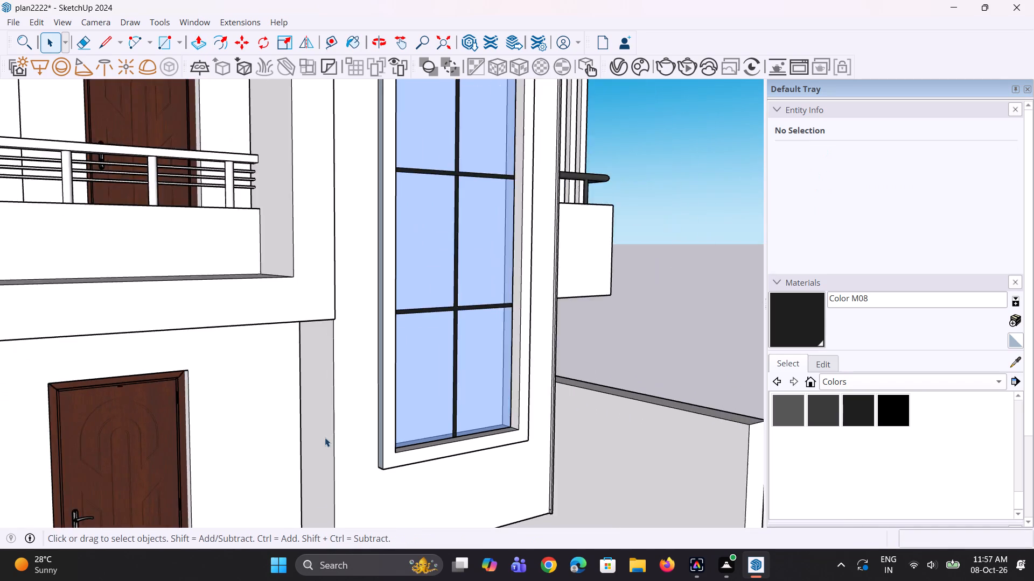
scroll(325, 437, down, 3)
click(654, 322)
Examine the whole front elevation of the house from a distance and from the corner.
middle_drag(645, 330, 521, 282)
scroll(521, 282, up, 1)
scroll(463, 297, down, 7)
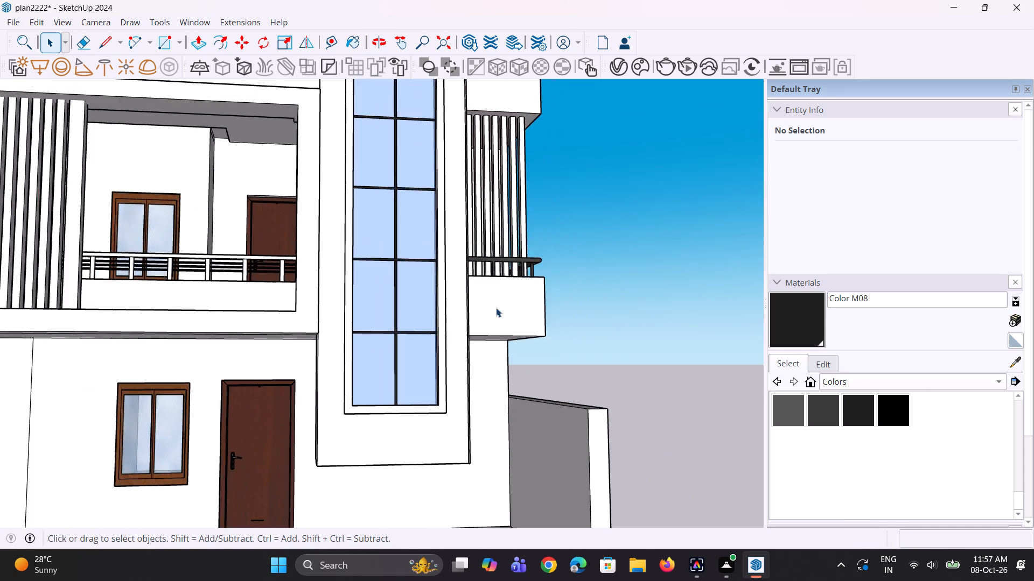
scroll(496, 308, down, 11)
middle_drag(484, 297, 436, 320)
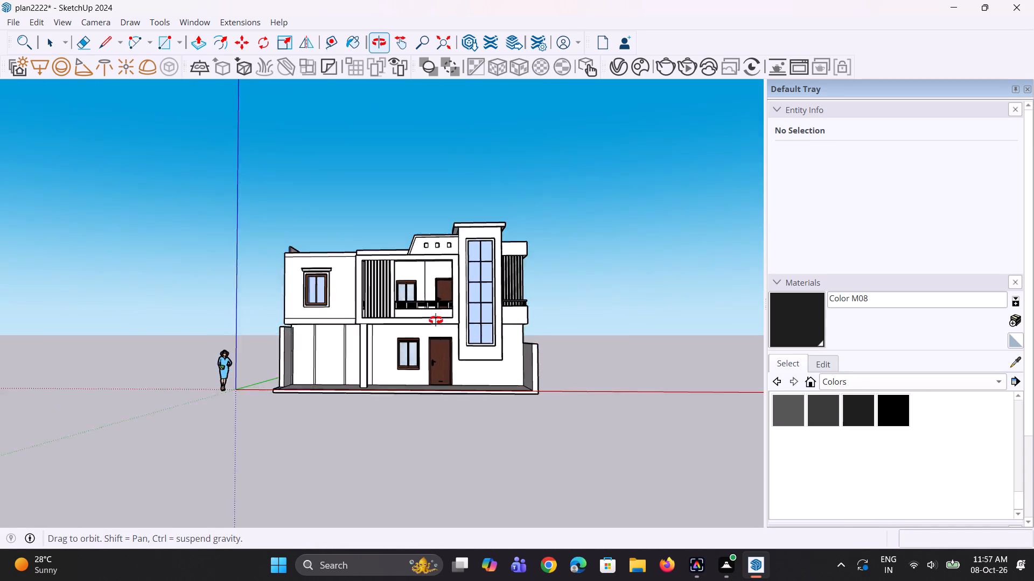
middle_drag(436, 320, 508, 351)
scroll(506, 357, down, 8)
middle_drag(402, 307, 306, 282)
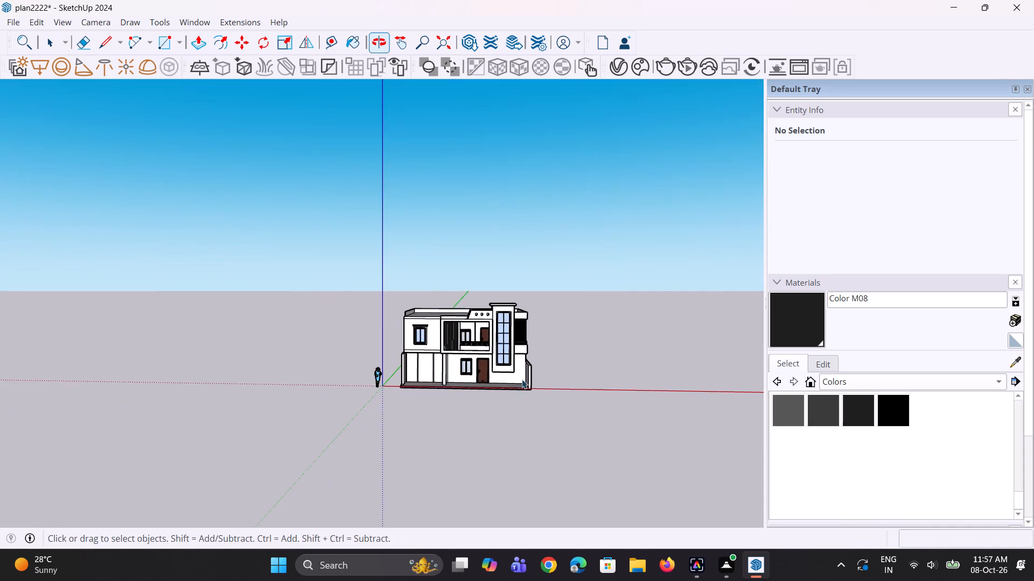
scroll(521, 355, up, 9)
middle_drag(467, 387, 499, 382)
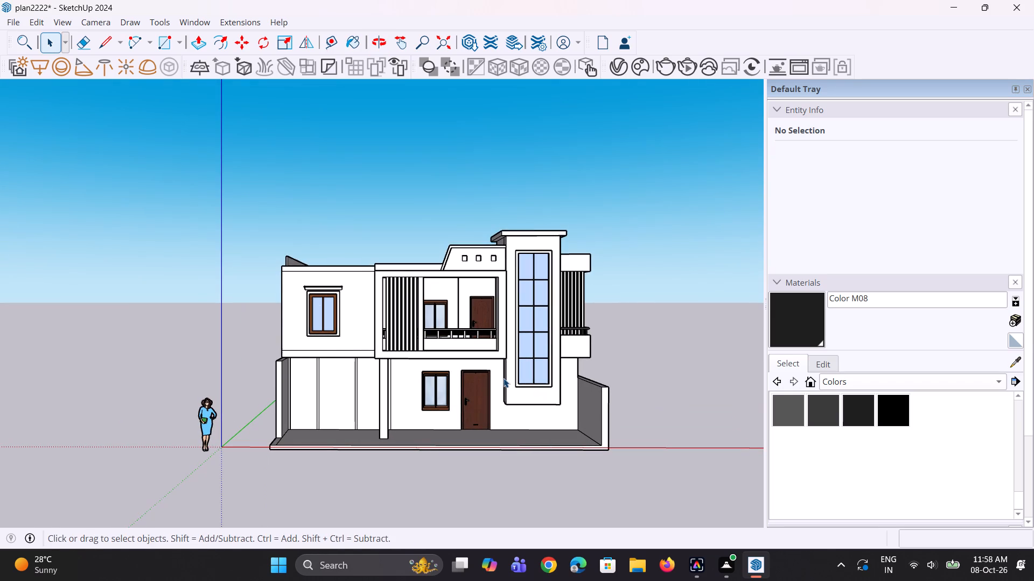
scroll(558, 348, up, 1)
scroll(546, 351, down, 3)
middle_drag(467, 372, 487, 358)
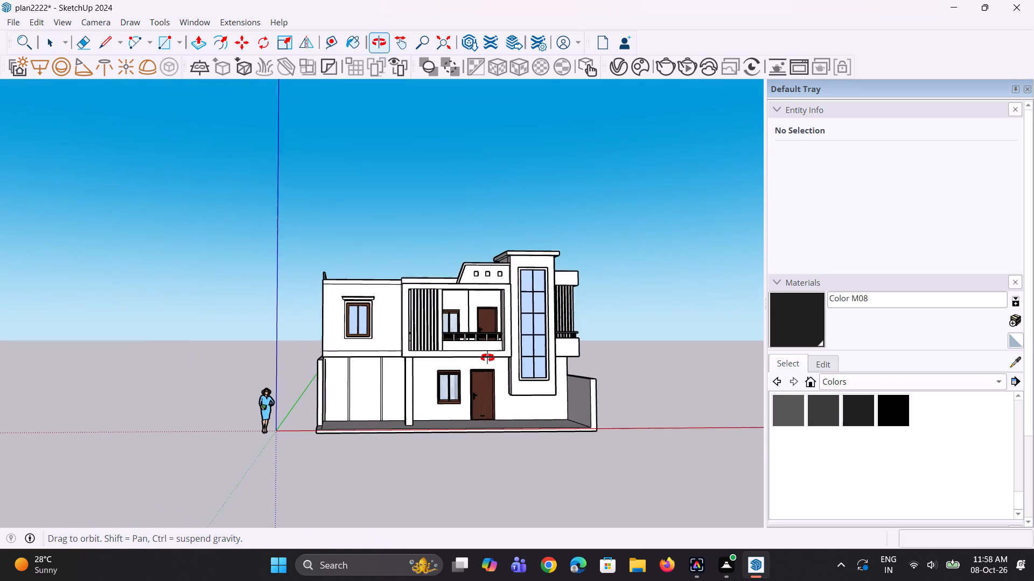
middle_drag(487, 358, 494, 356)
scroll(502, 383, up, 6)
middle_drag(458, 447, 535, 479)
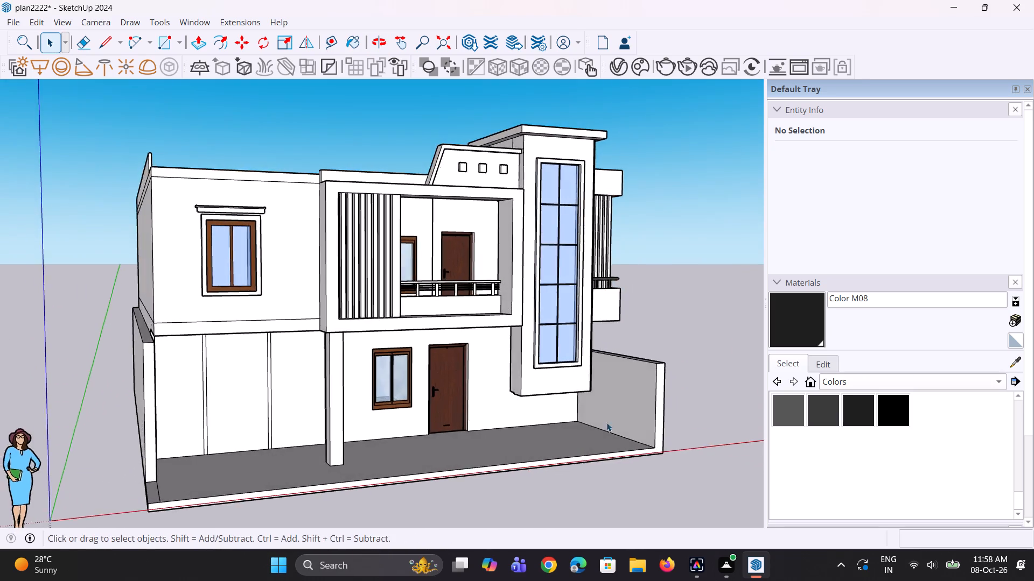
Push/pull the front face of the tower-side boundary wall and floor border outward by about 6 3/16".
scroll(614, 416, up, 2)
middle_drag(586, 437, 681, 483)
scroll(647, 416, up, 1)
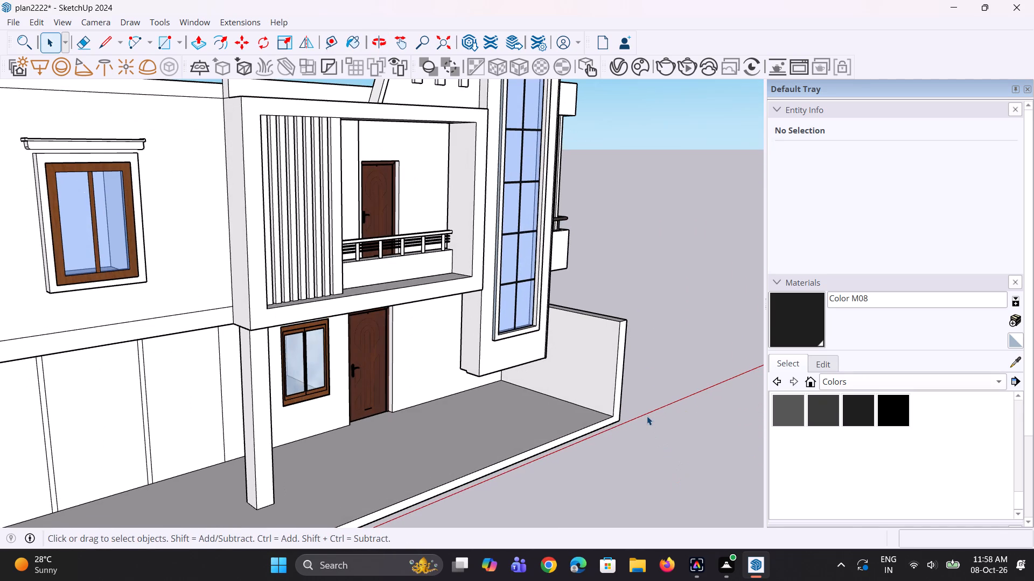
key(p)
click(621, 382)
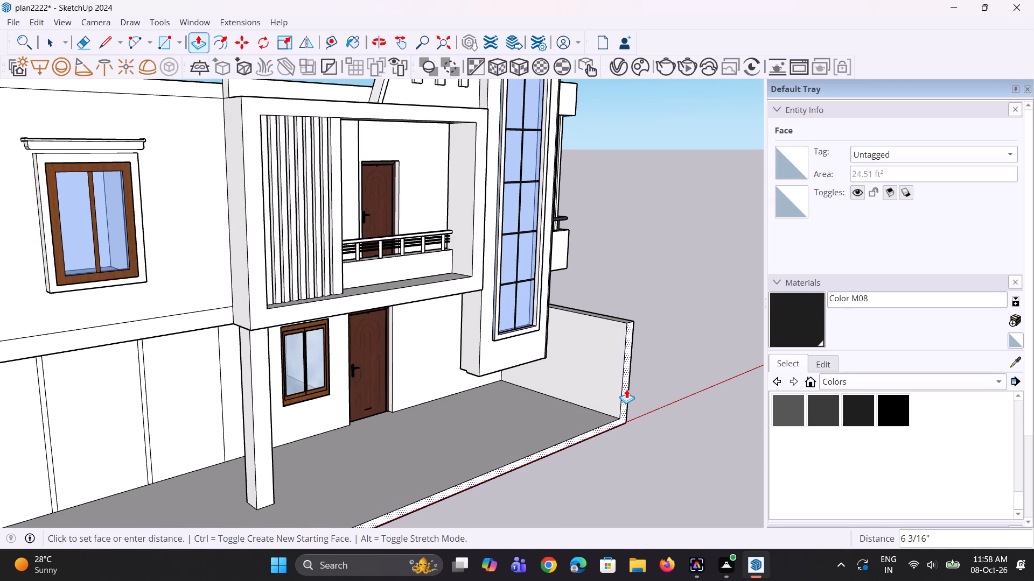
click(626, 389)
Copy the inner vertical edge at the boundary wall's front end about 1' 4 1/8" along the wall toward the house.
key(space)
click(620, 394)
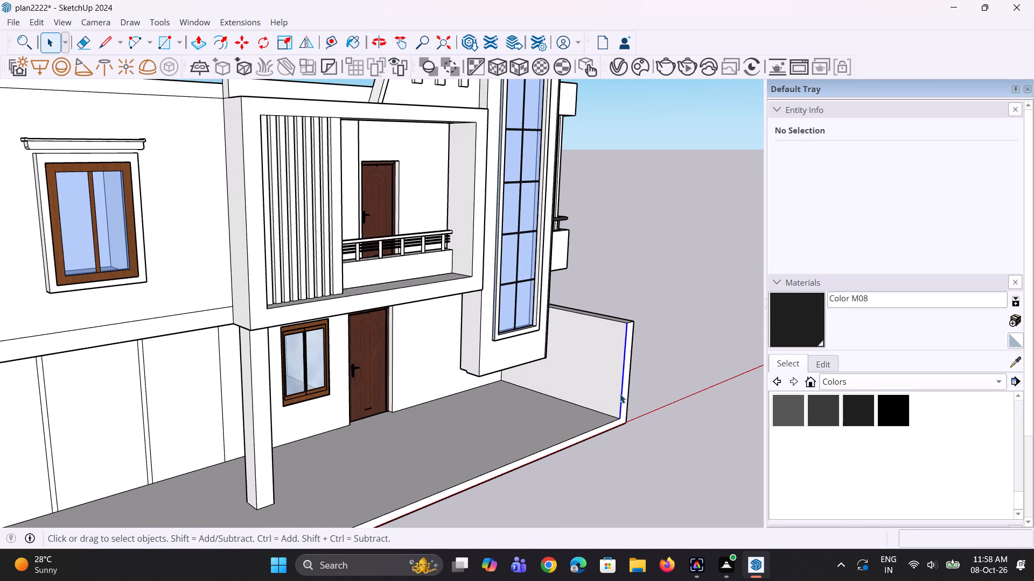
scroll(611, 412, up, 2)
key(m)
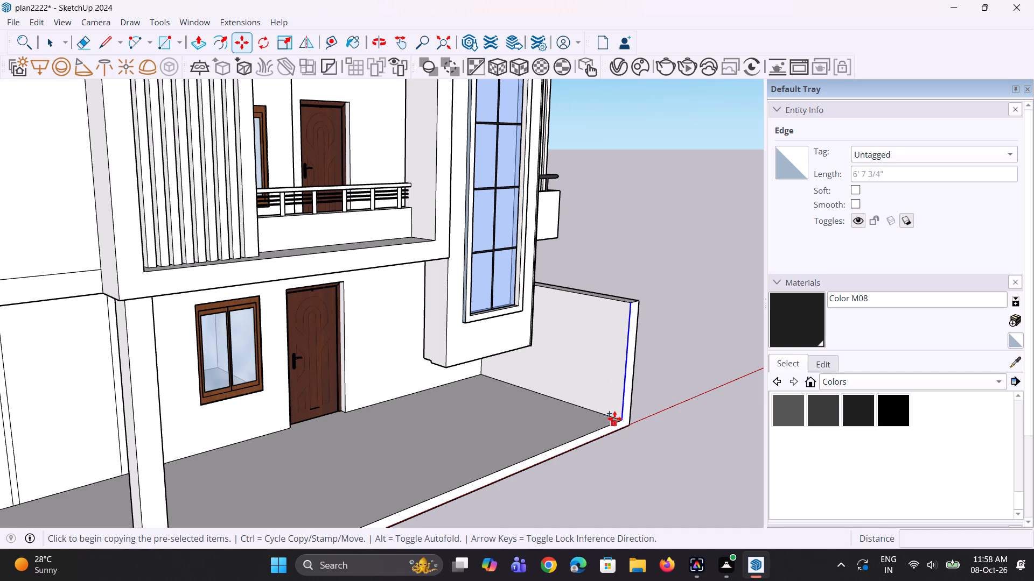
click(620, 417)
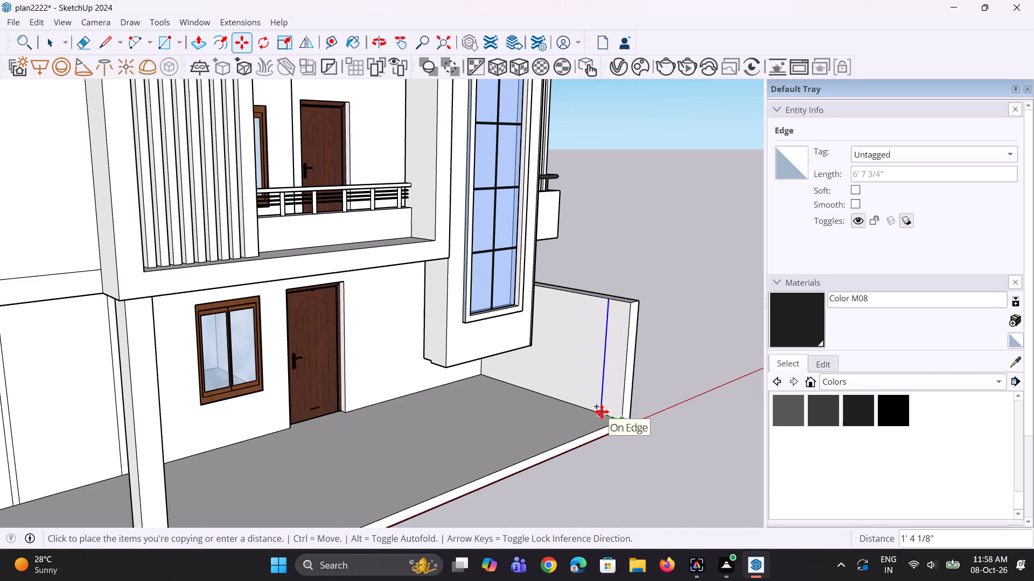
click(602, 412)
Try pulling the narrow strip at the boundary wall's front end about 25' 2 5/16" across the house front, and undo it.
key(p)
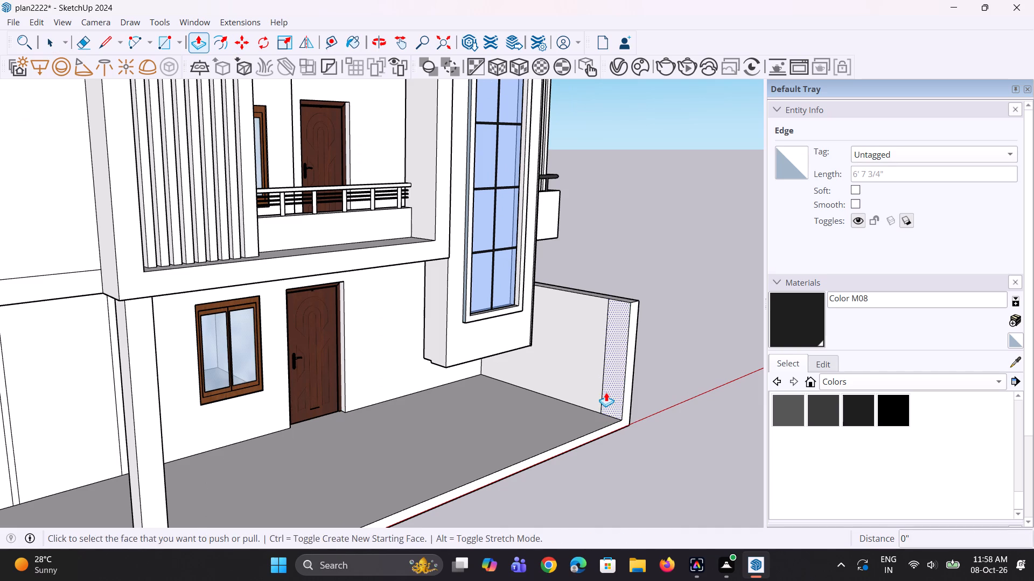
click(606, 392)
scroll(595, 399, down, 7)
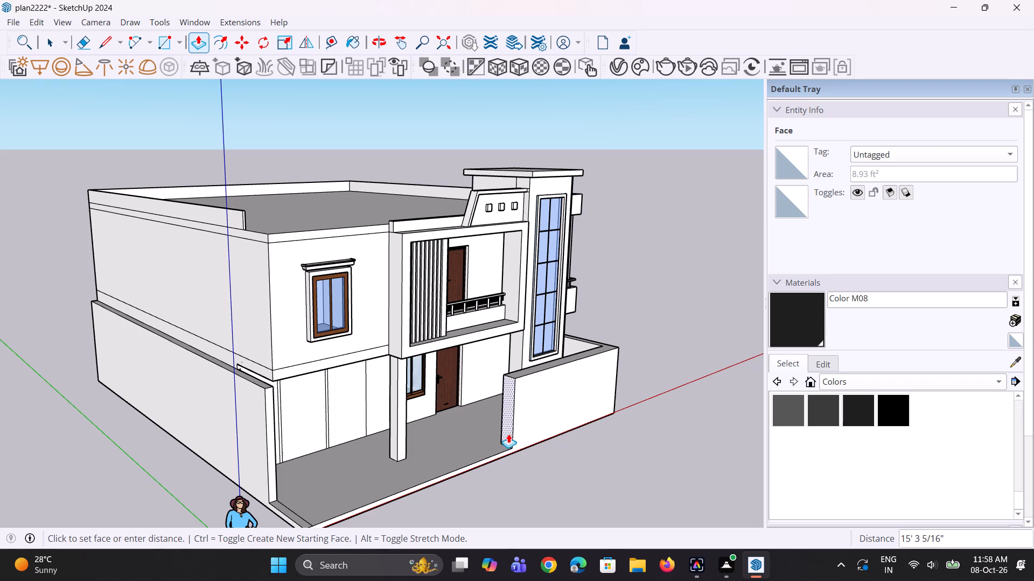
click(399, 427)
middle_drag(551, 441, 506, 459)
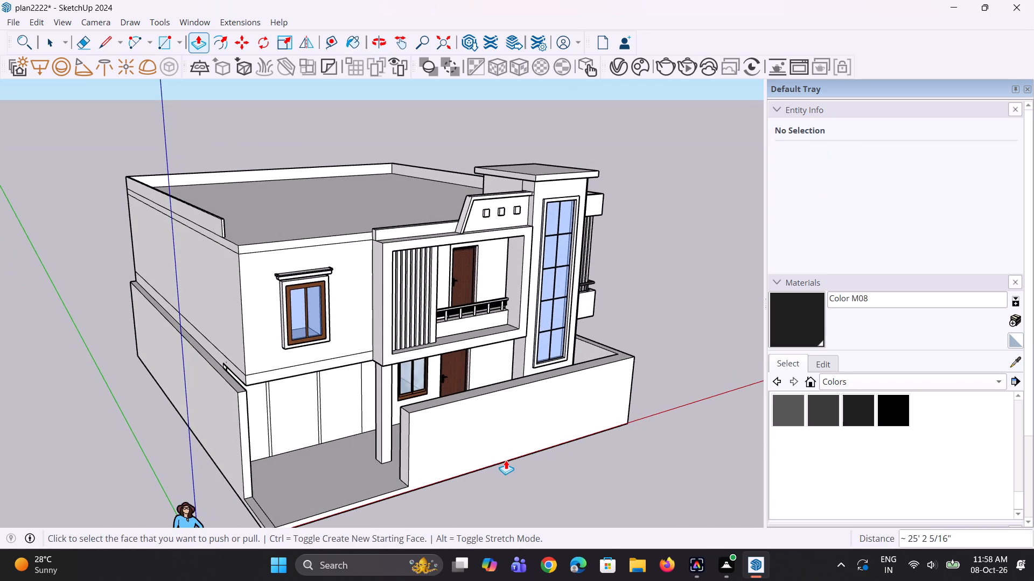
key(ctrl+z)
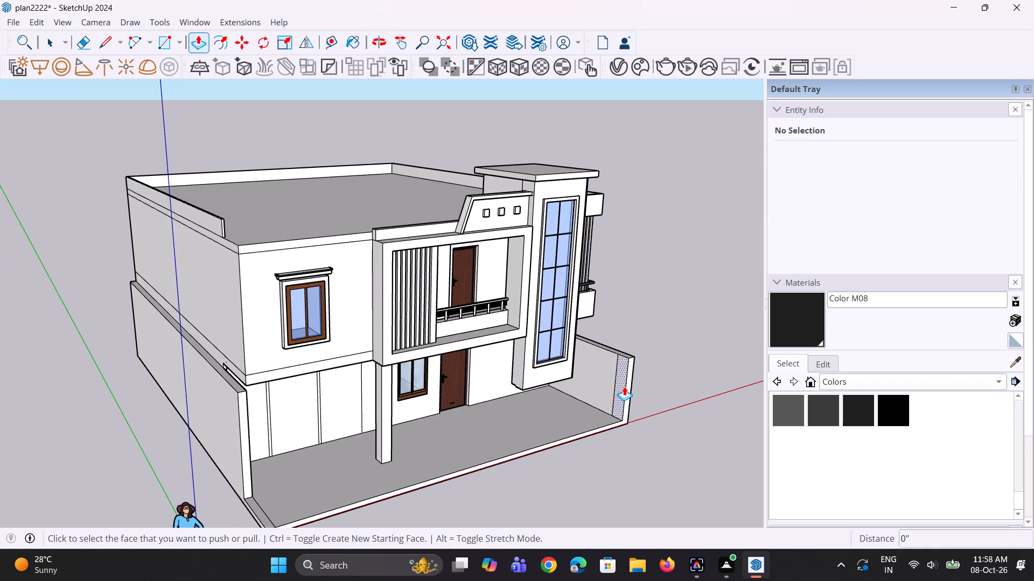
Push/pull the narrow strip at the boundary wall's front end about 24' 2 3/8" across the front, ending beside the porch column.
click(624, 386)
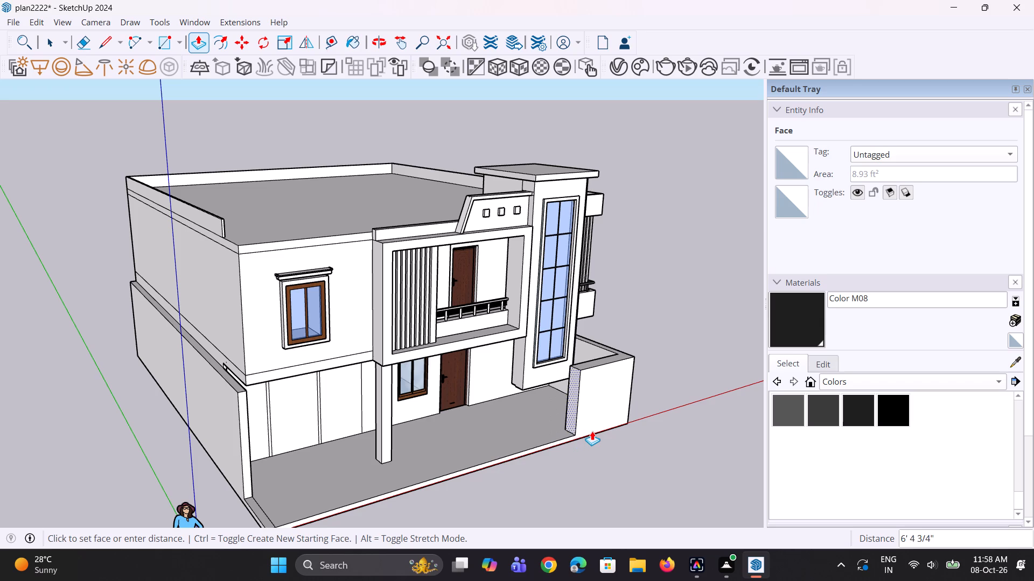
click(394, 402)
middle_drag(487, 423, 368, 414)
scroll(477, 439, down, 5)
middle_drag(532, 428, 501, 418)
scroll(426, 473, up, 2)
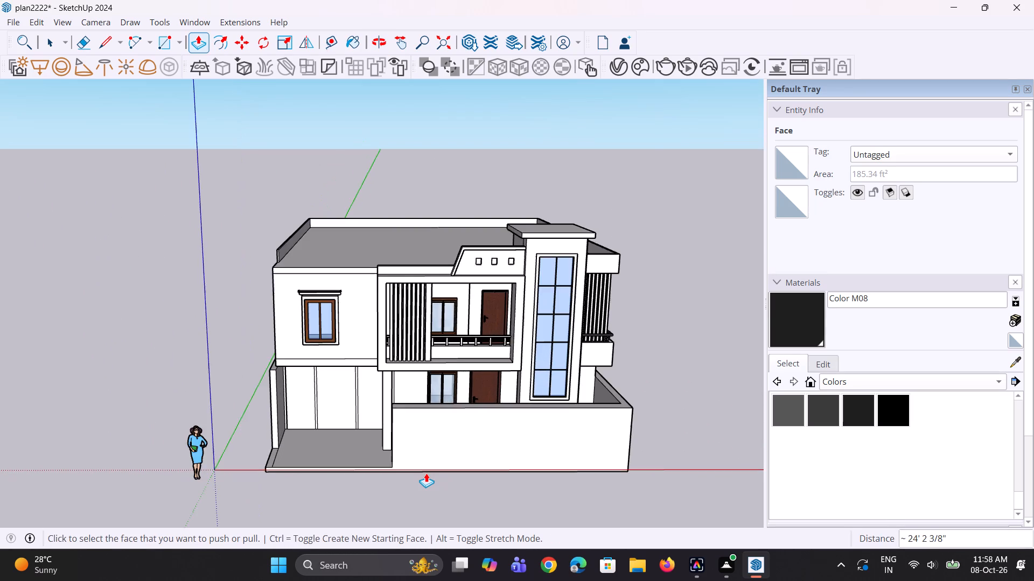
scroll(426, 473, up, 3)
scroll(486, 452, up, 1)
key(space)
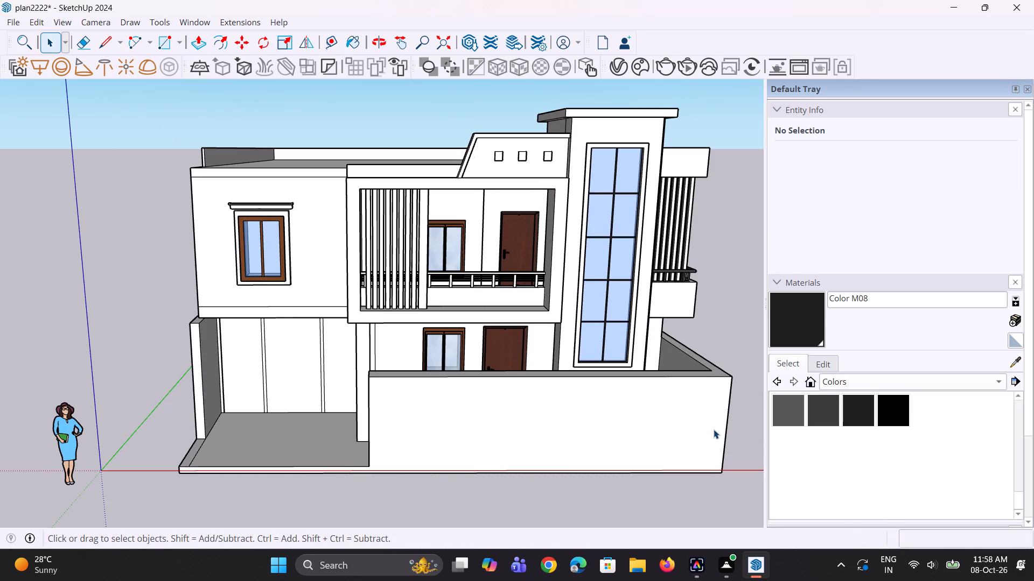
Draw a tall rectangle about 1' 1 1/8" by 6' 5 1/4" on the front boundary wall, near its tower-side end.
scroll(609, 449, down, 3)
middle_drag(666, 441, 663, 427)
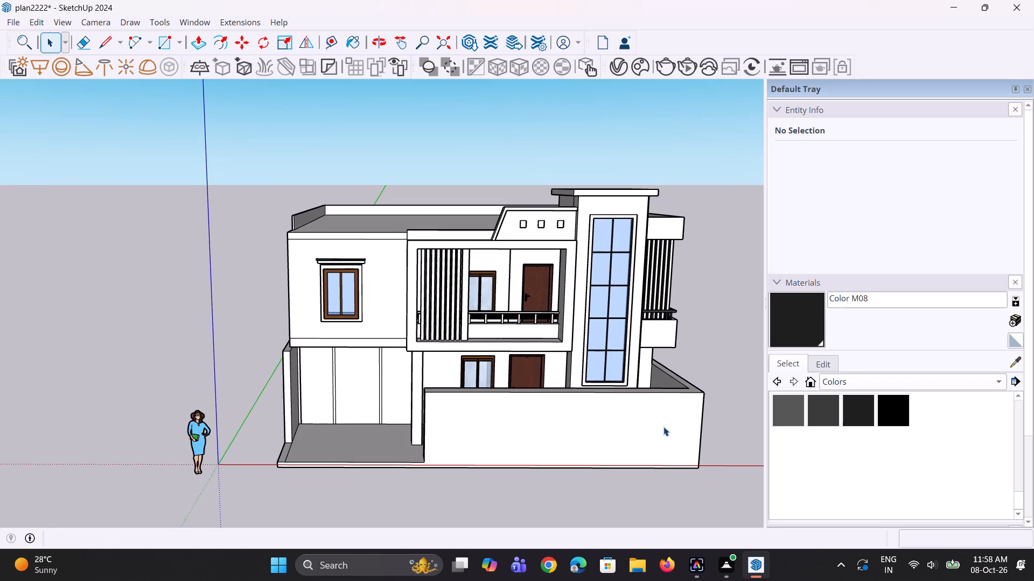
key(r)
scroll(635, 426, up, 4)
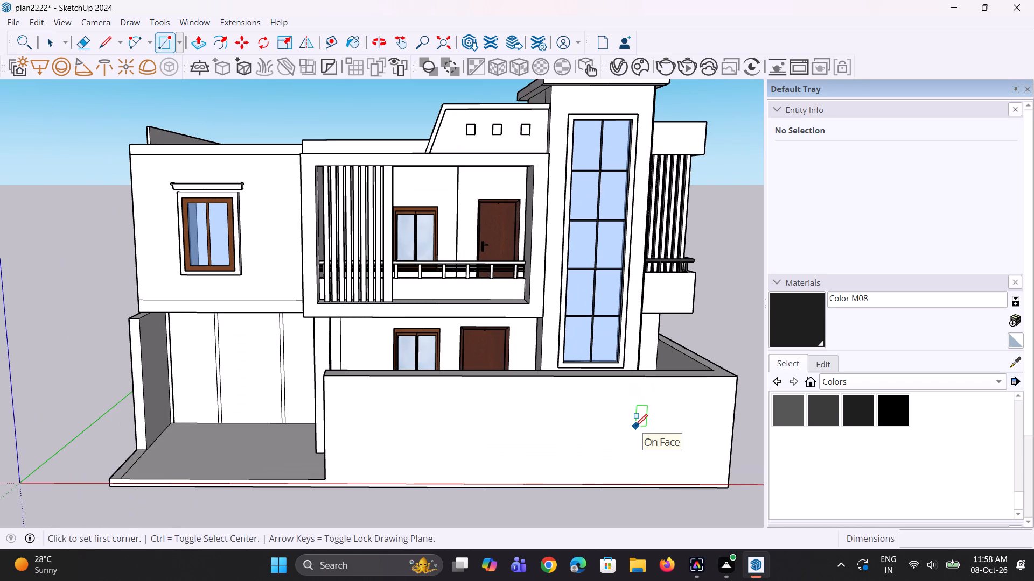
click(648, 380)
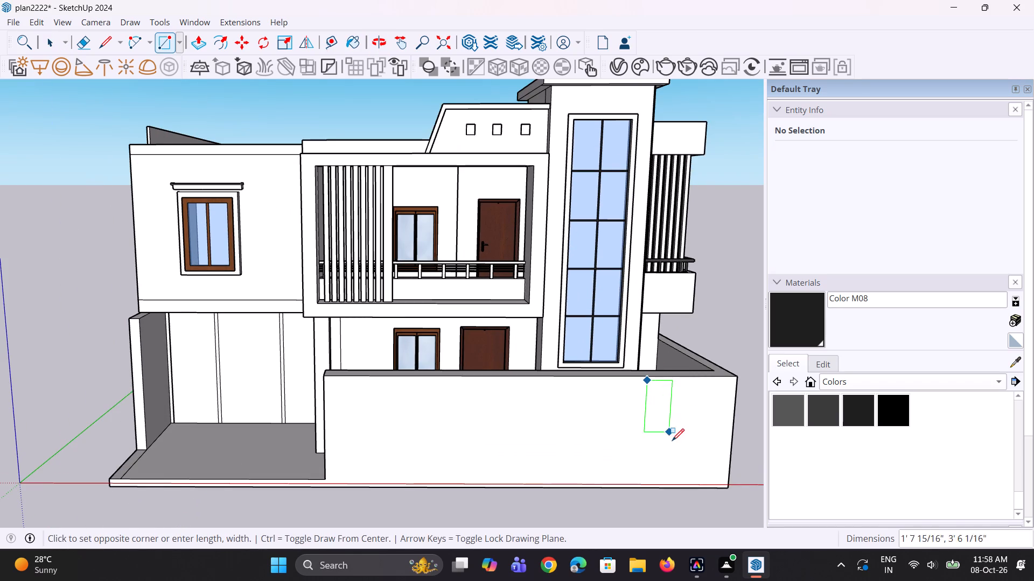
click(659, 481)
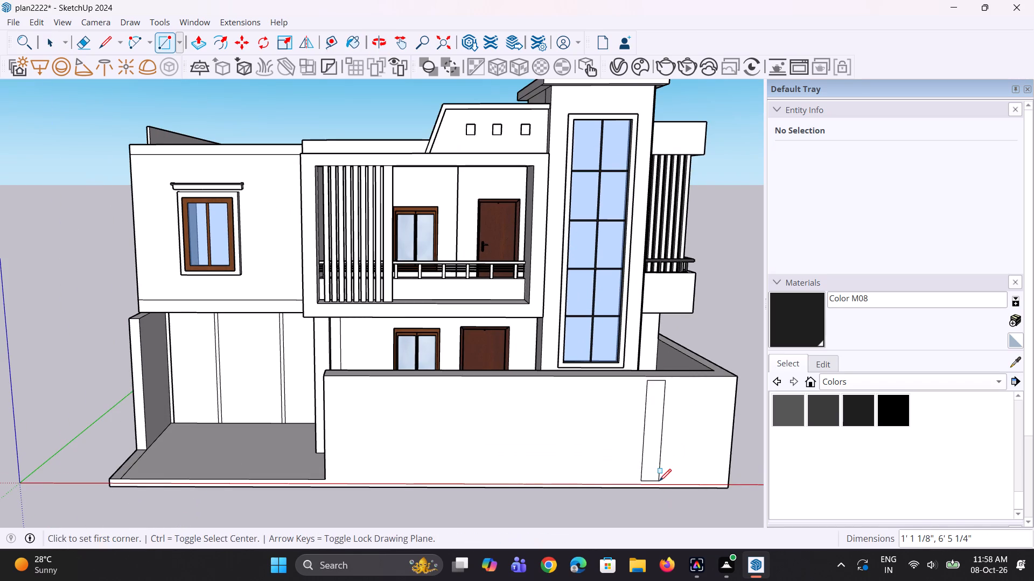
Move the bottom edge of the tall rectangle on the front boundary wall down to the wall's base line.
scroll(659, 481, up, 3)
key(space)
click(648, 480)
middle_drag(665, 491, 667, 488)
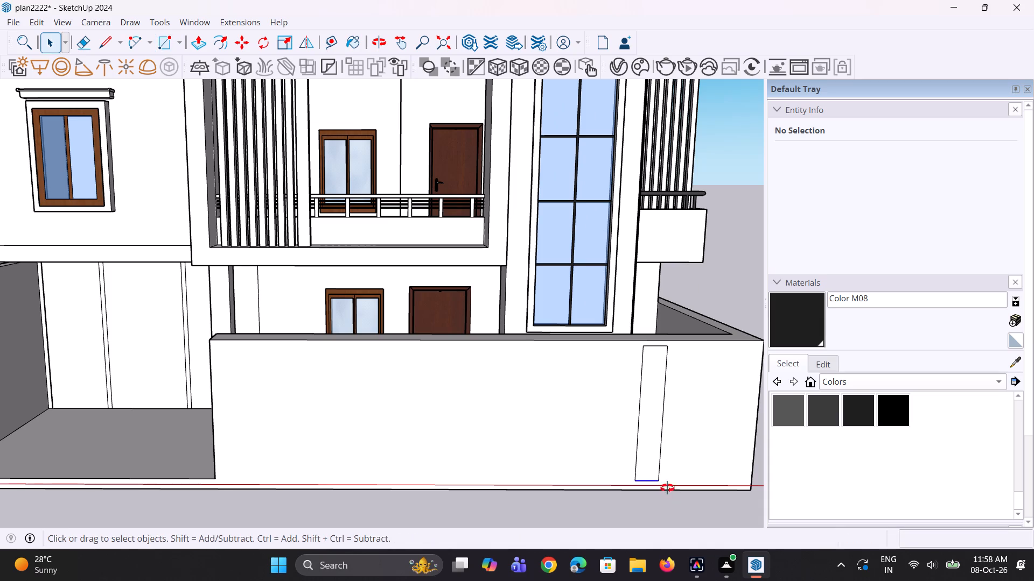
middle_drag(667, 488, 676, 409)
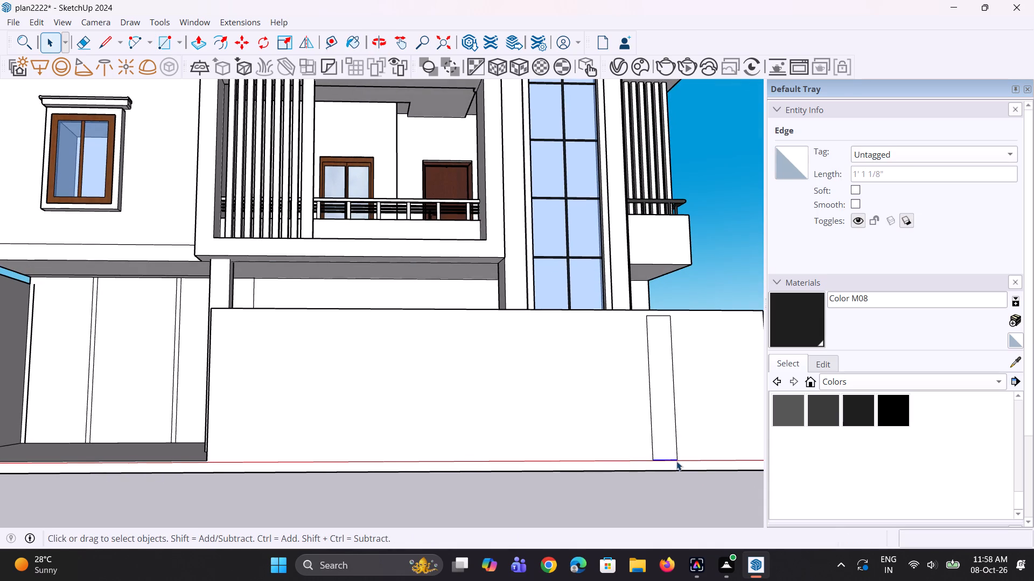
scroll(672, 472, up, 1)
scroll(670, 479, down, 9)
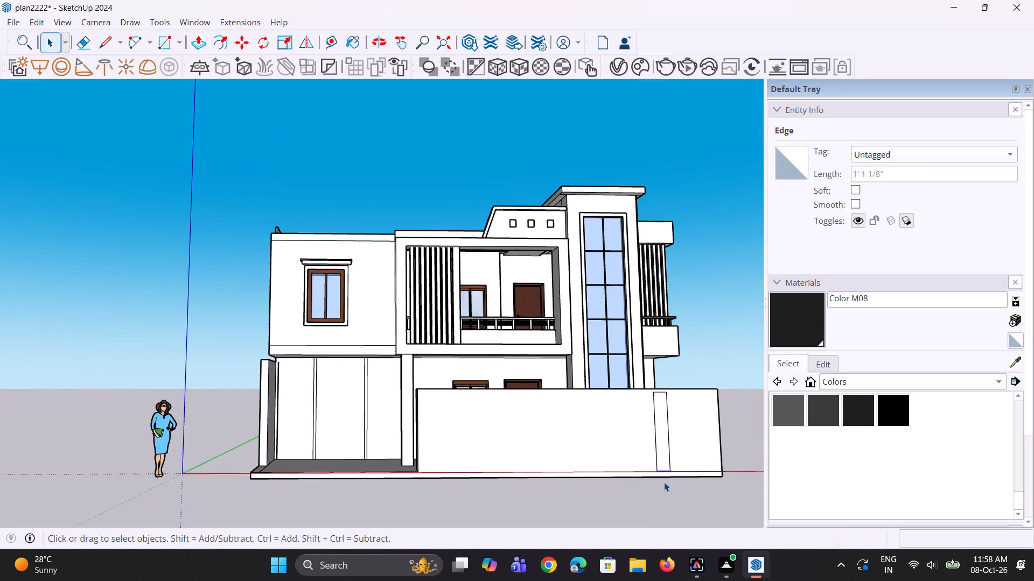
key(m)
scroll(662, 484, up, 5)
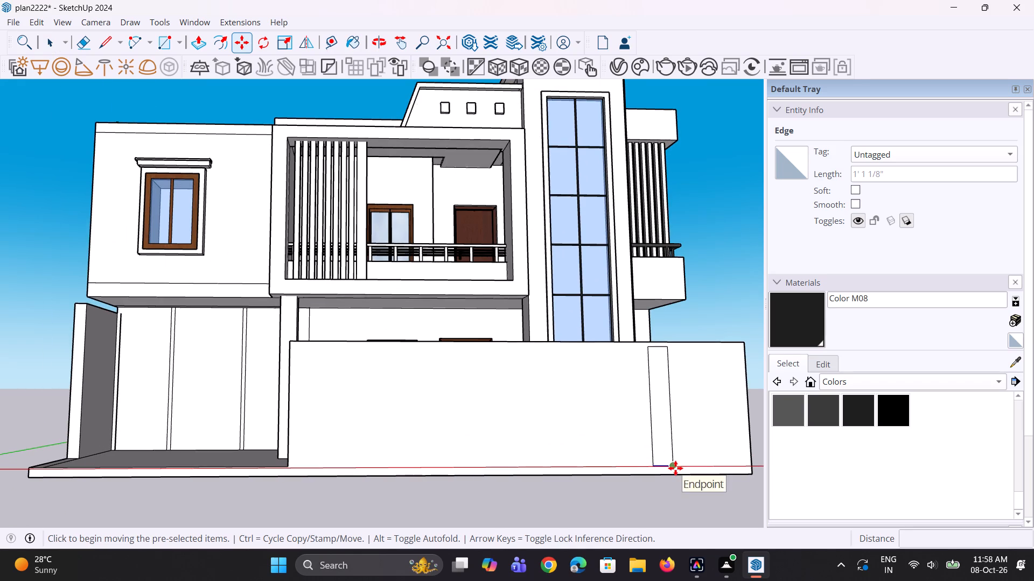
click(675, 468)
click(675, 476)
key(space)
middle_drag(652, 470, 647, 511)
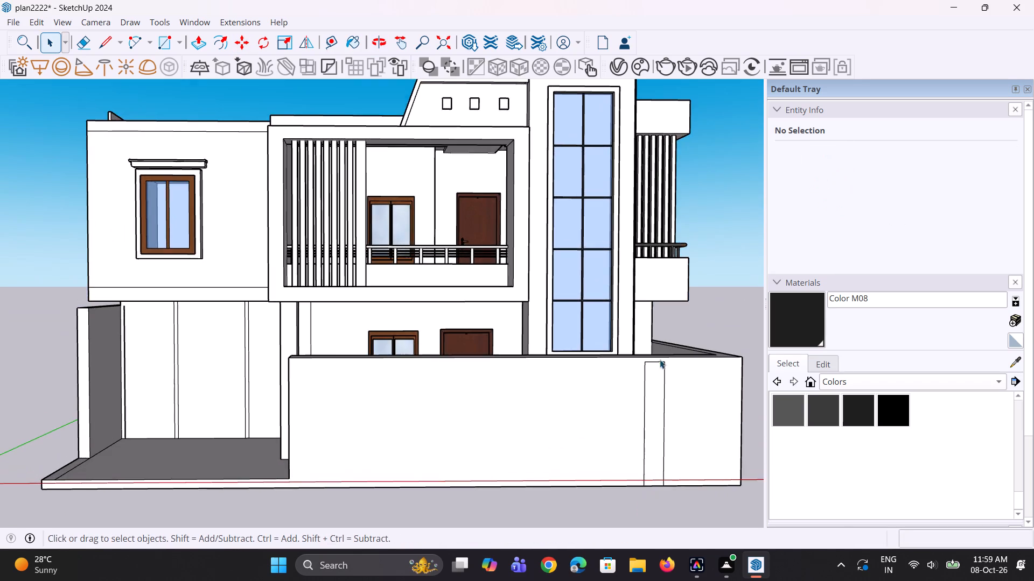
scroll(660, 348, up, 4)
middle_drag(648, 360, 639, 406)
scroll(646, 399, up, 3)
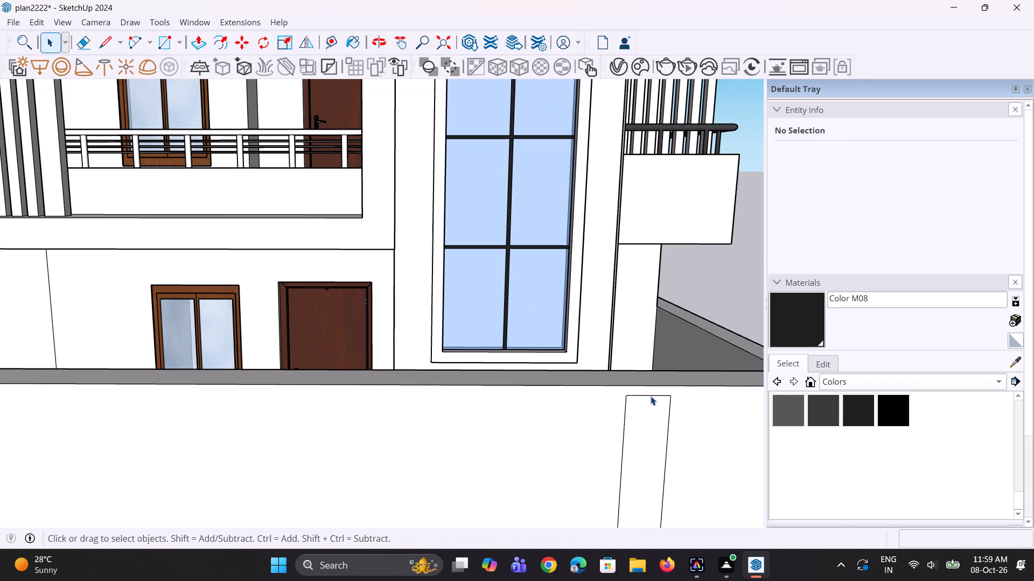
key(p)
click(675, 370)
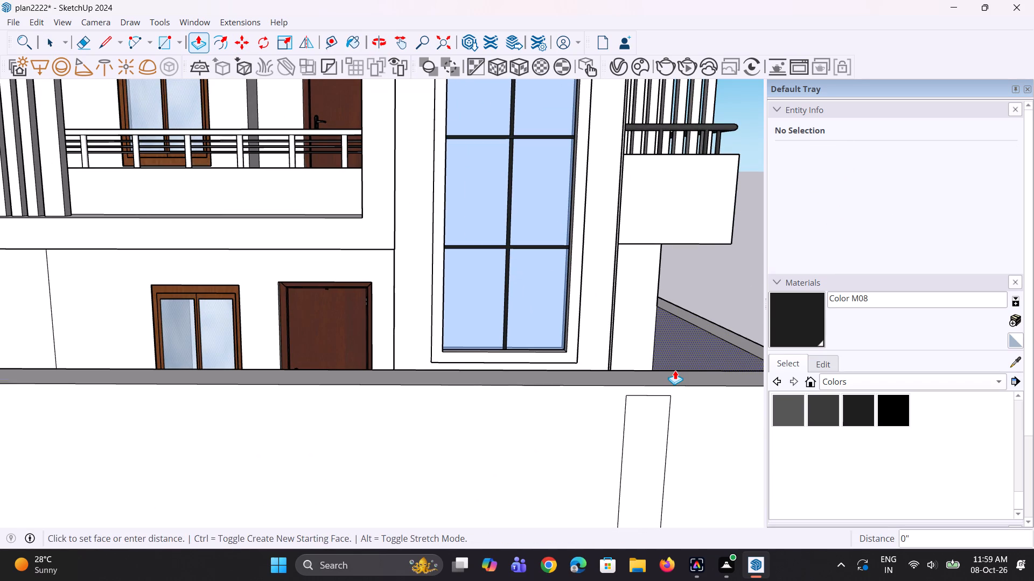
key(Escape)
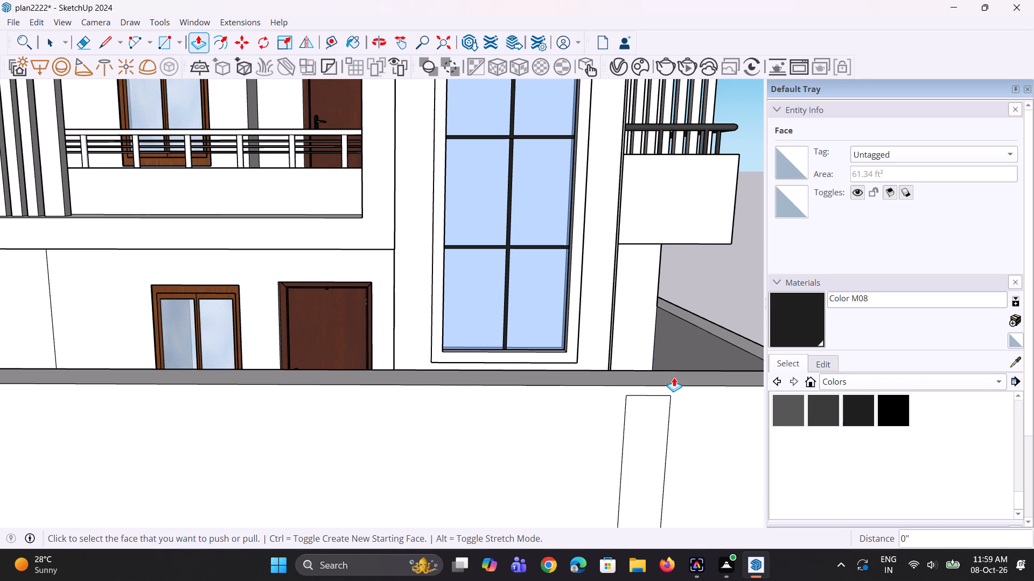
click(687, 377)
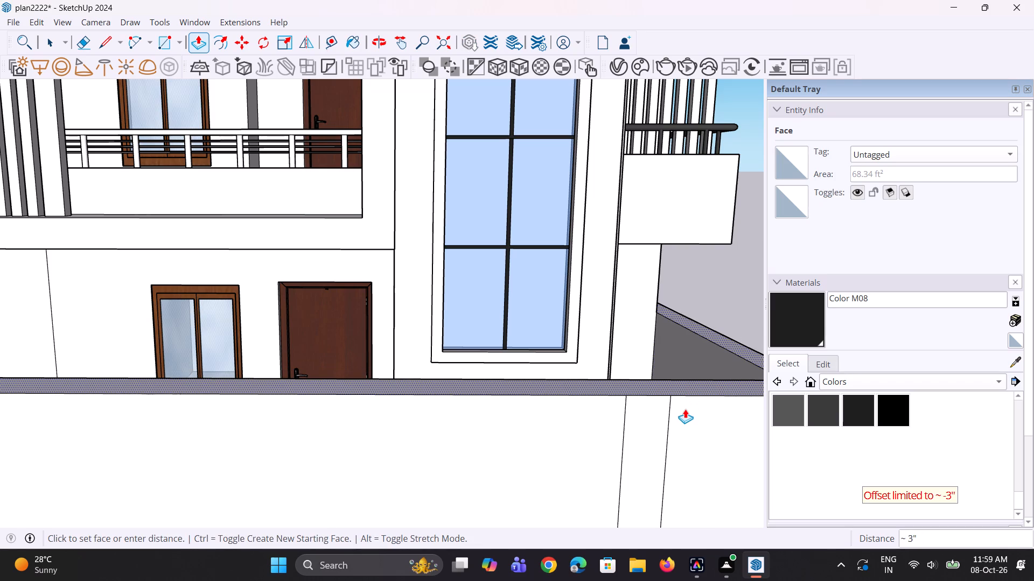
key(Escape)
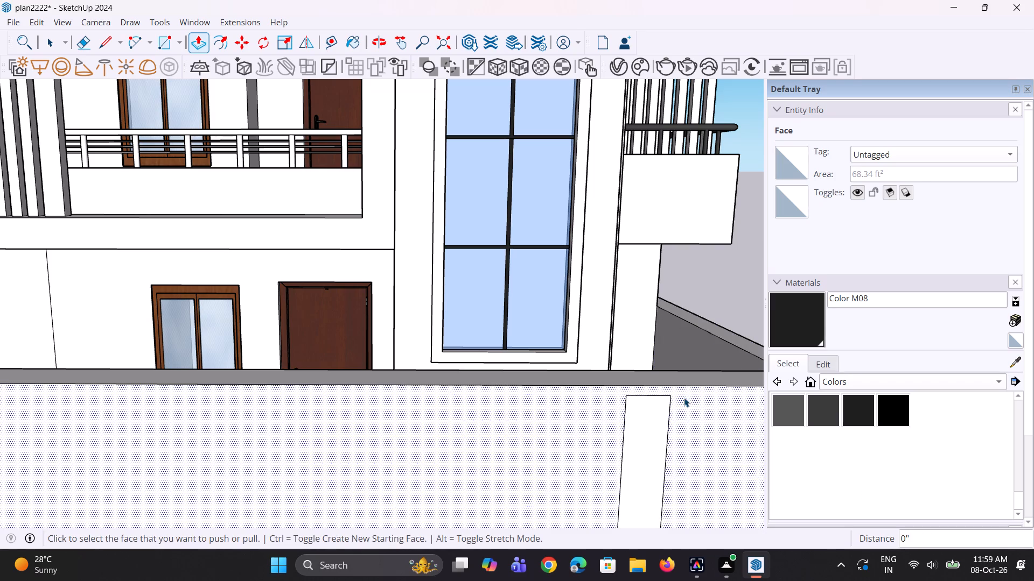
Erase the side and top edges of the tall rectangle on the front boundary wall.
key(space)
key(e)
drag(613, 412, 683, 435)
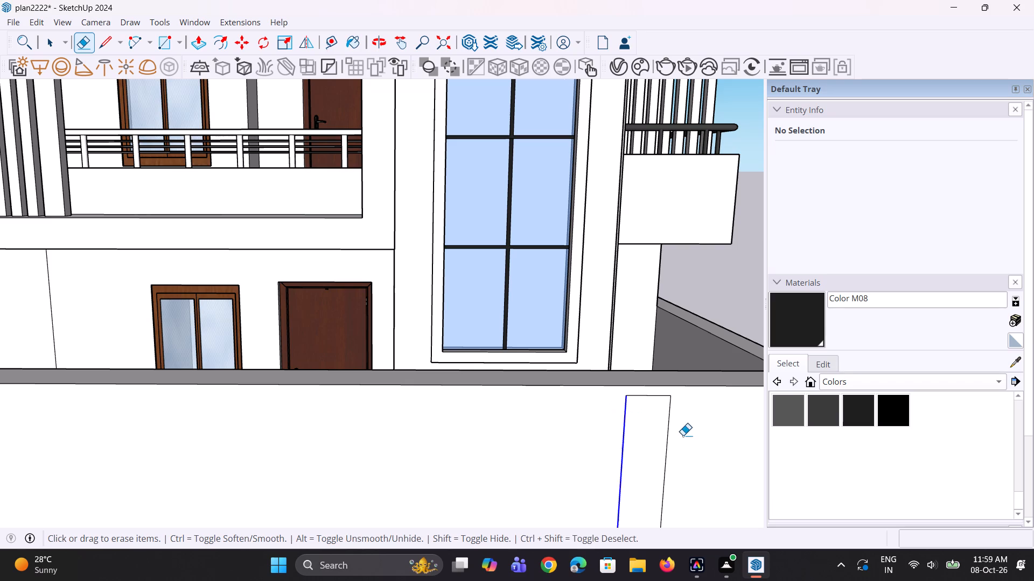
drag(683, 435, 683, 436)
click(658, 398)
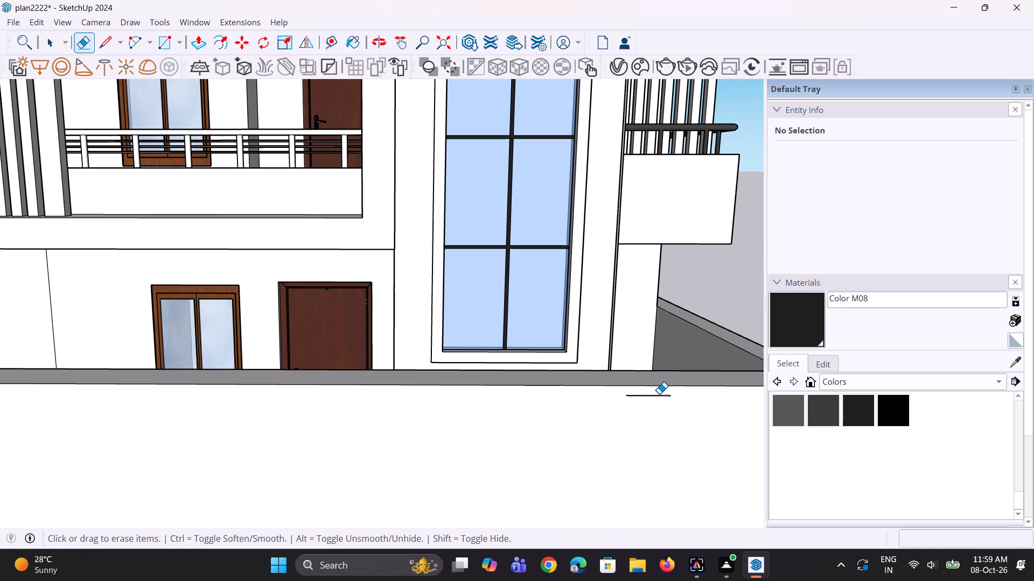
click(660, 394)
Push the top face of the front and tower-side boundary walls down by about 1' 1 1/16".
scroll(644, 384, down, 13)
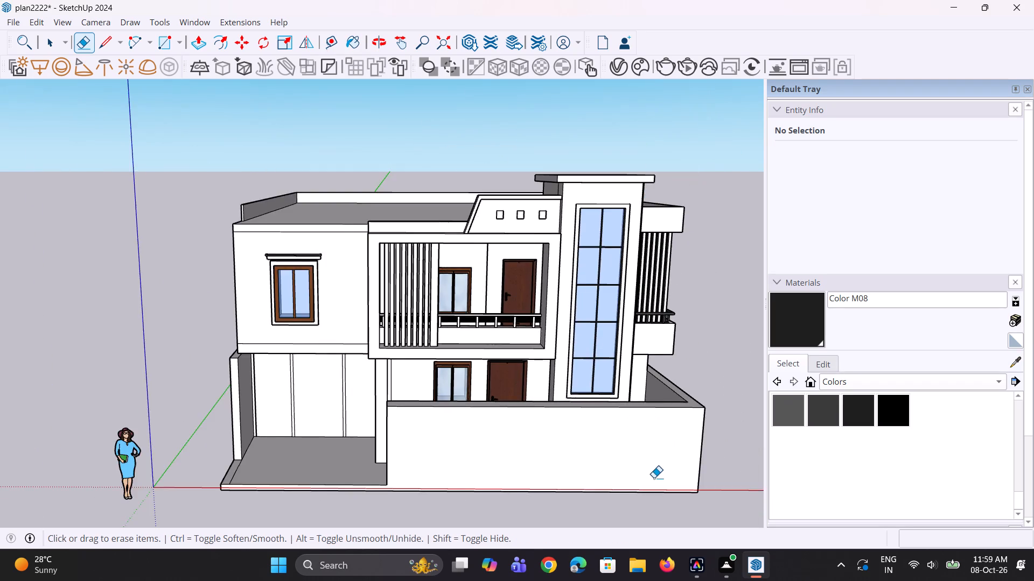
scroll(654, 478, up, 3)
middle_drag(654, 478, 674, 515)
key(space)
key(p)
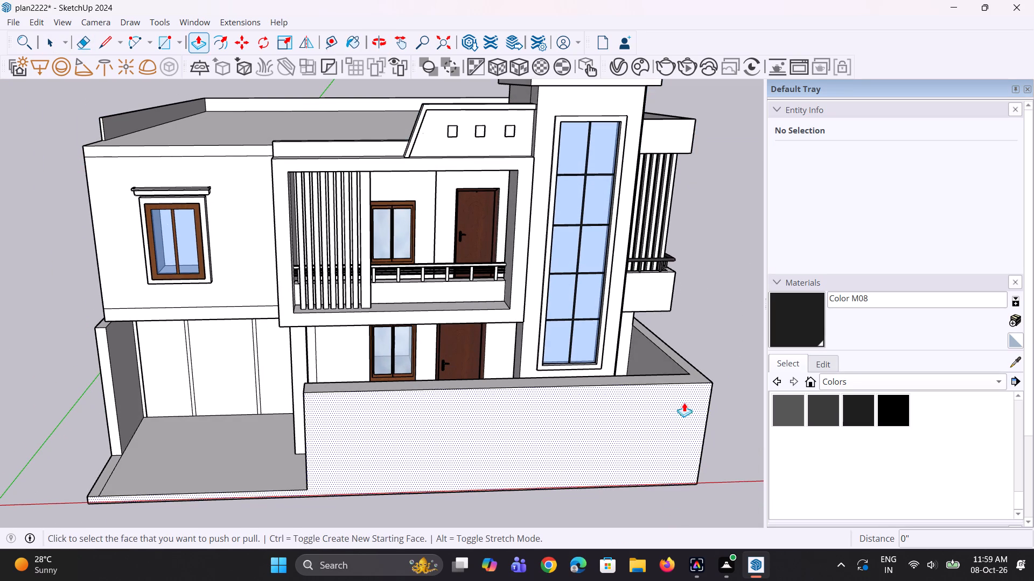
click(685, 379)
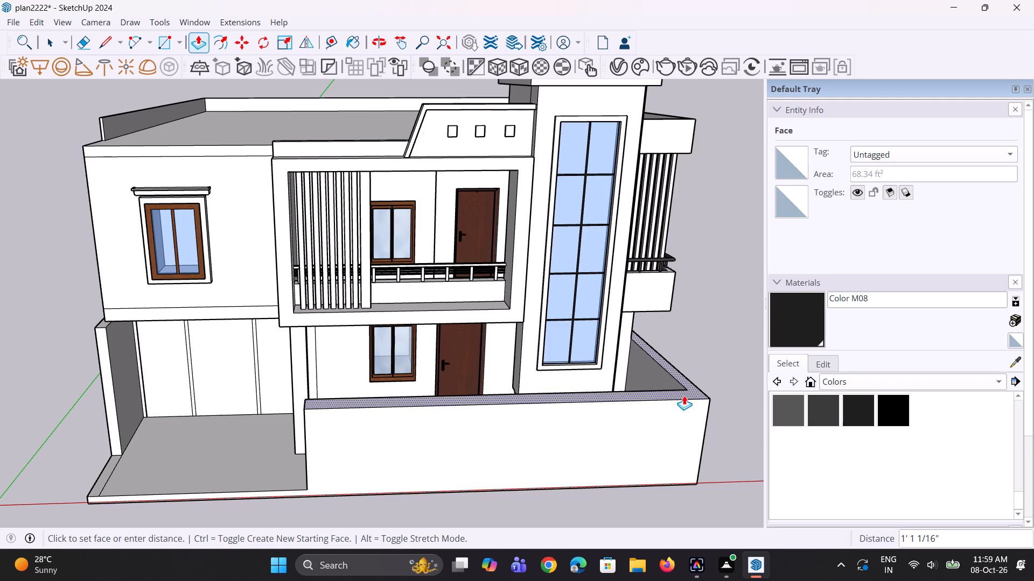
click(681, 398)
Push the top face of the front and tower-side boundary walls down by a further 7 3/4" or so.
middle_drag(684, 416, 618, 349)
scroll(695, 406, up, 2)
click(712, 399)
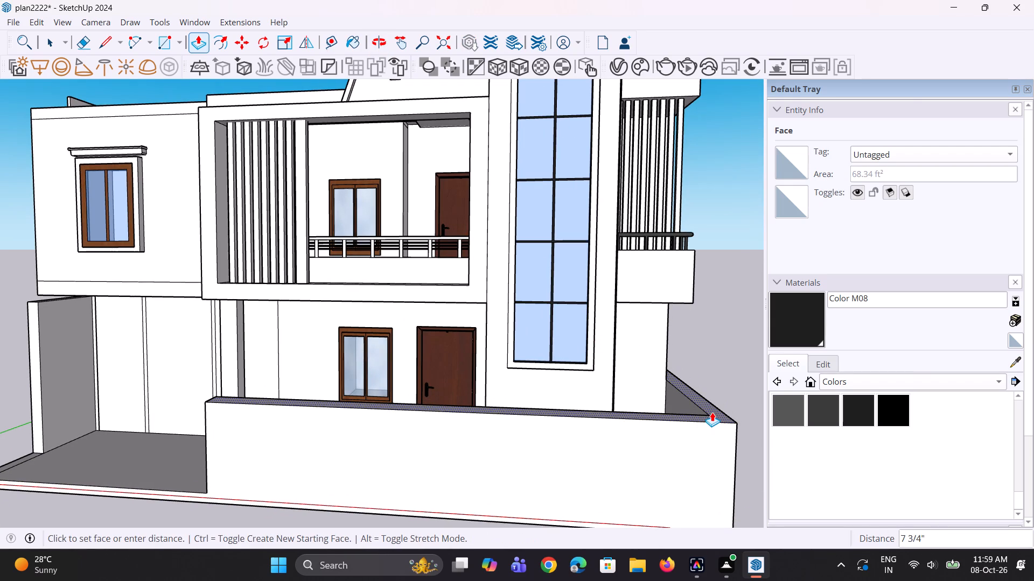
click(712, 412)
scroll(684, 408, down, 3)
middle_drag(670, 406, 682, 388)
scroll(681, 388, down, 2)
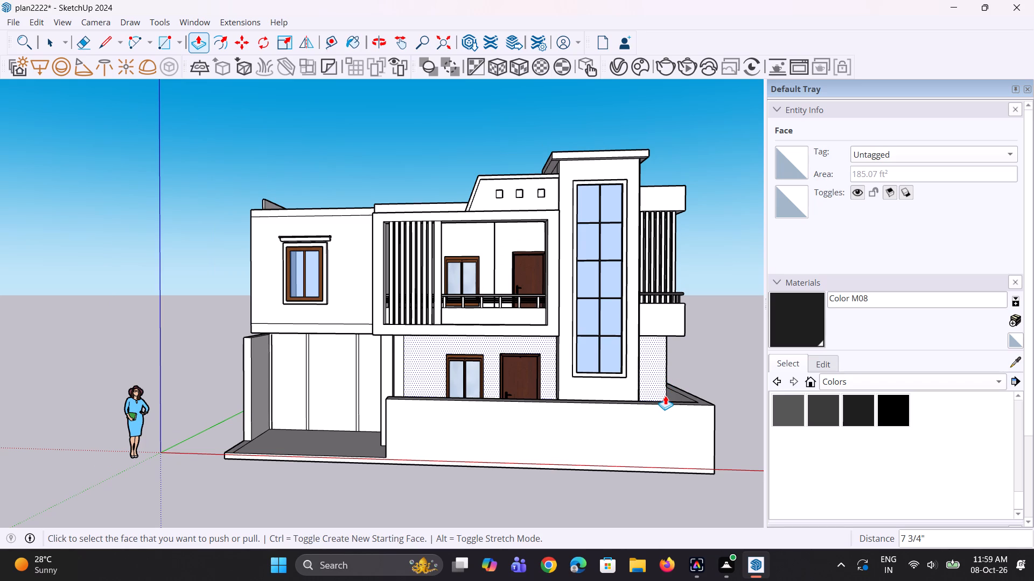
scroll(631, 381, down, 4)
middle_drag(611, 412, 632, 415)
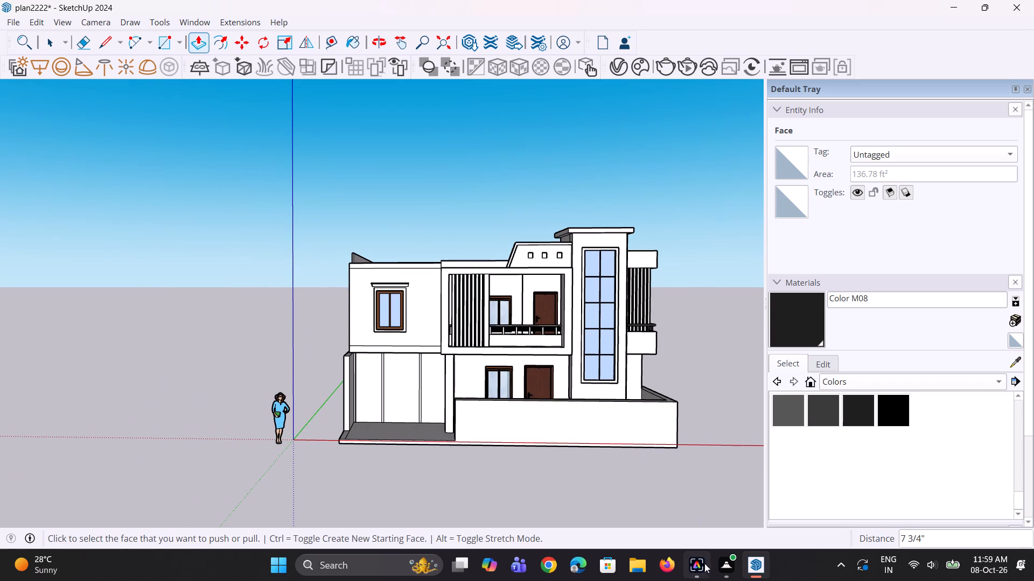
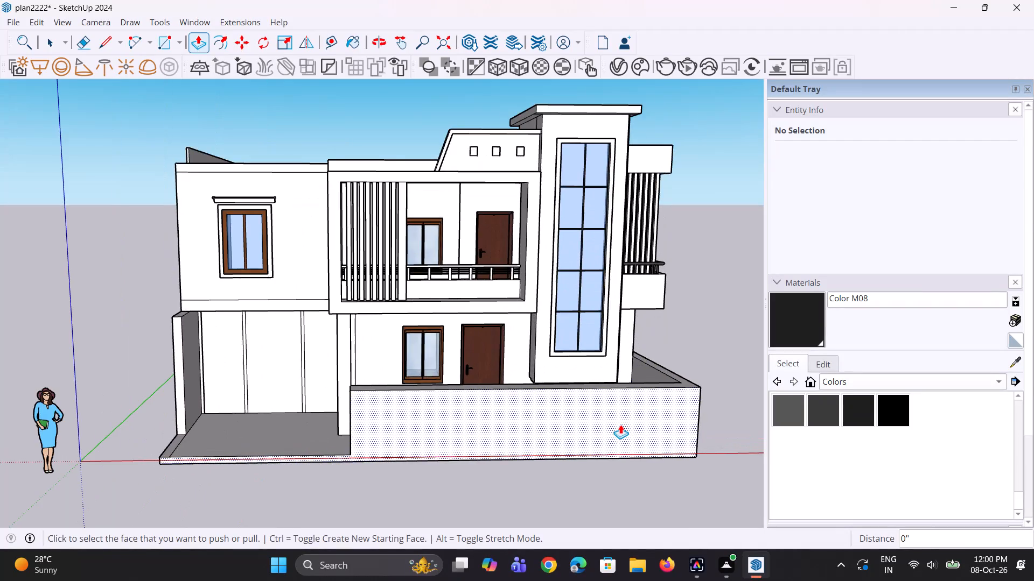
Draw a tall rectangle about 10" wide on the front boundary wall's outer face, near its tower-side corner.
middle_drag(617, 424, 602, 401)
key(space)
key(space)
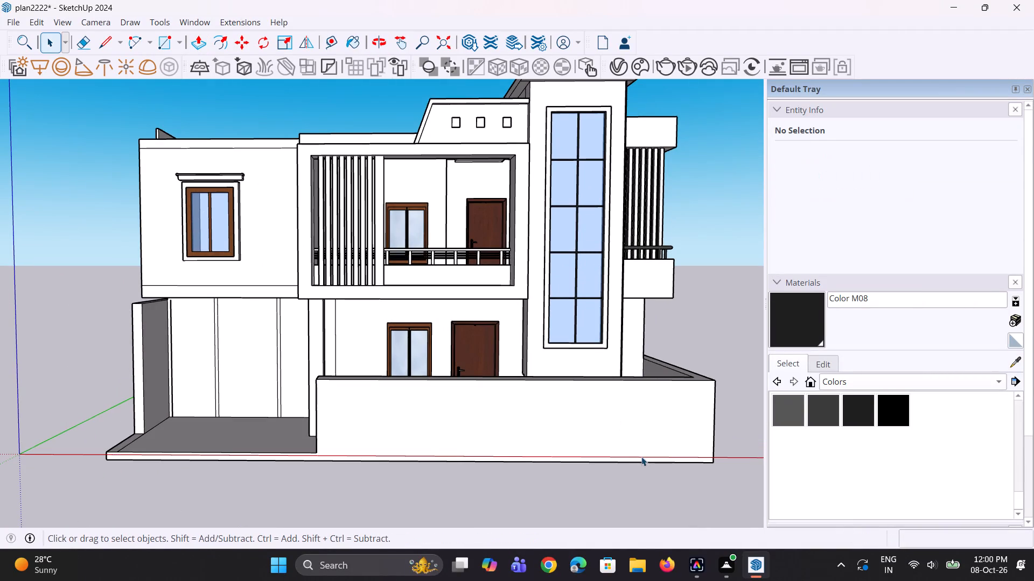
key(r)
scroll(632, 412, up, 4)
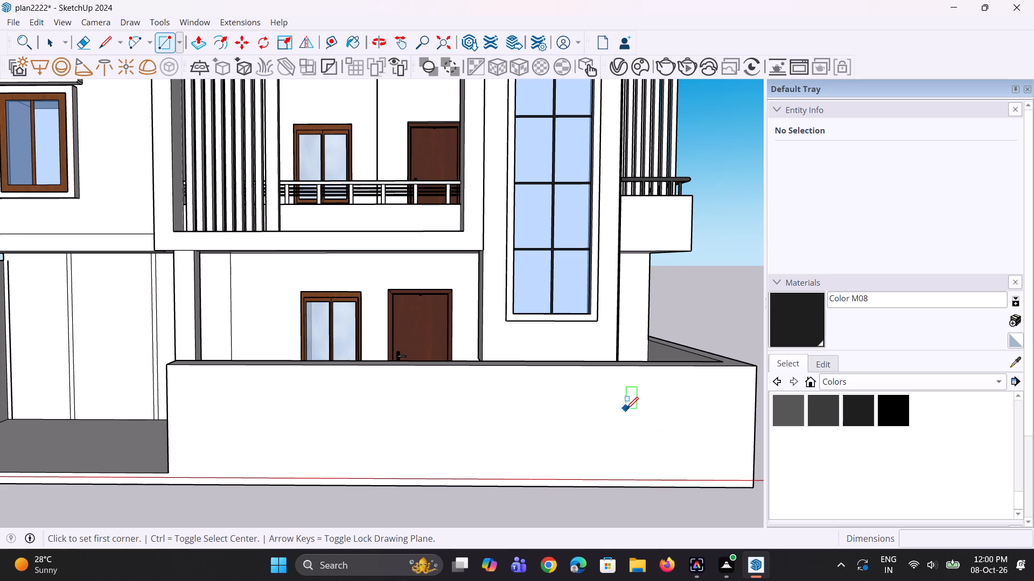
scroll(592, 438, down, 2)
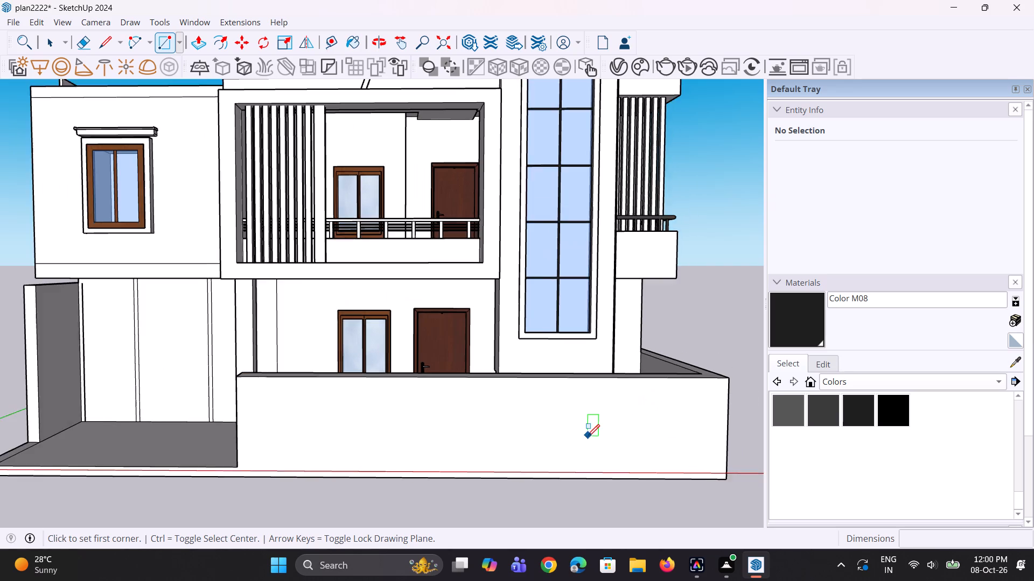
scroll(587, 435, down, 2)
middle_drag(587, 452, 588, 443)
scroll(605, 432, up, 2)
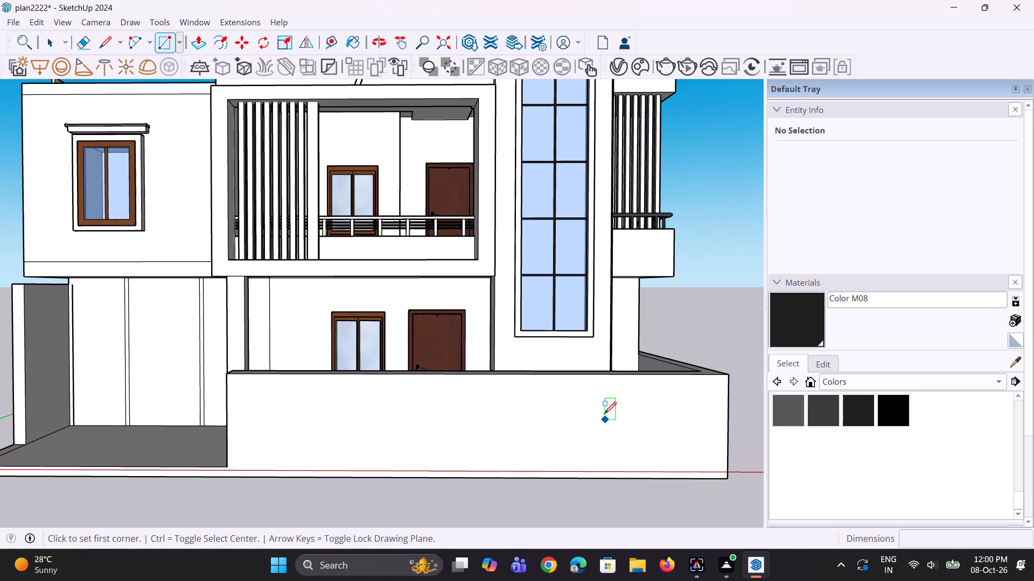
click(606, 382)
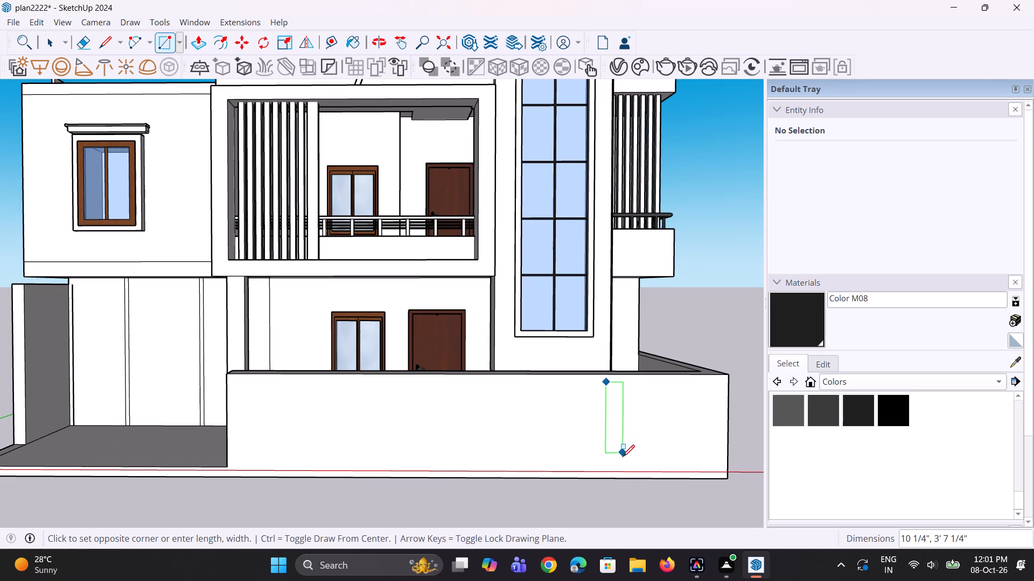
click(622, 472)
Move the bottom edge of the tall rectangle down about 3 5/8" to the wall's base line.
scroll(625, 473, up, 3)
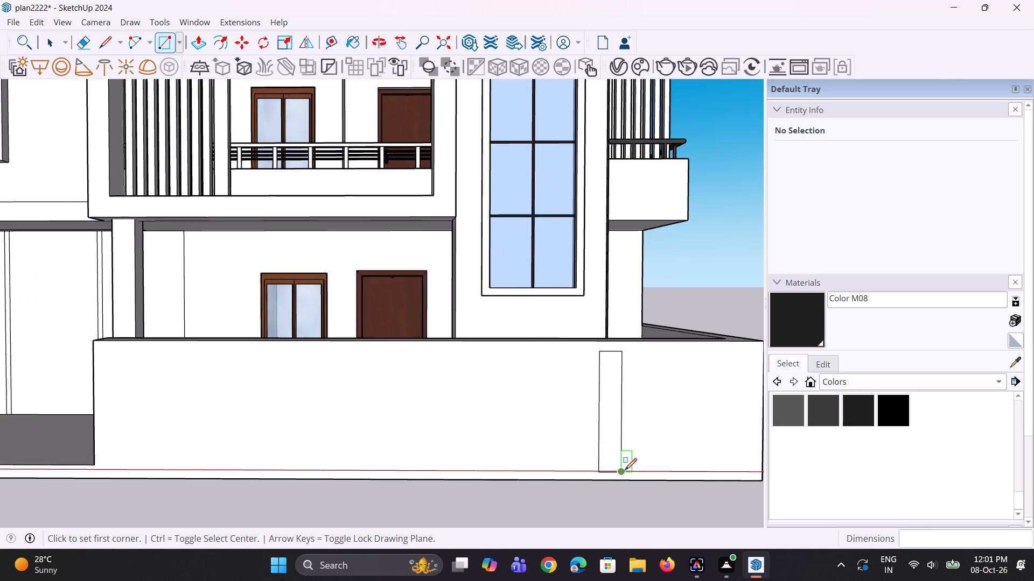
scroll(625, 470, up, 2)
key(space)
click(614, 473)
scroll(621, 473, up, 1)
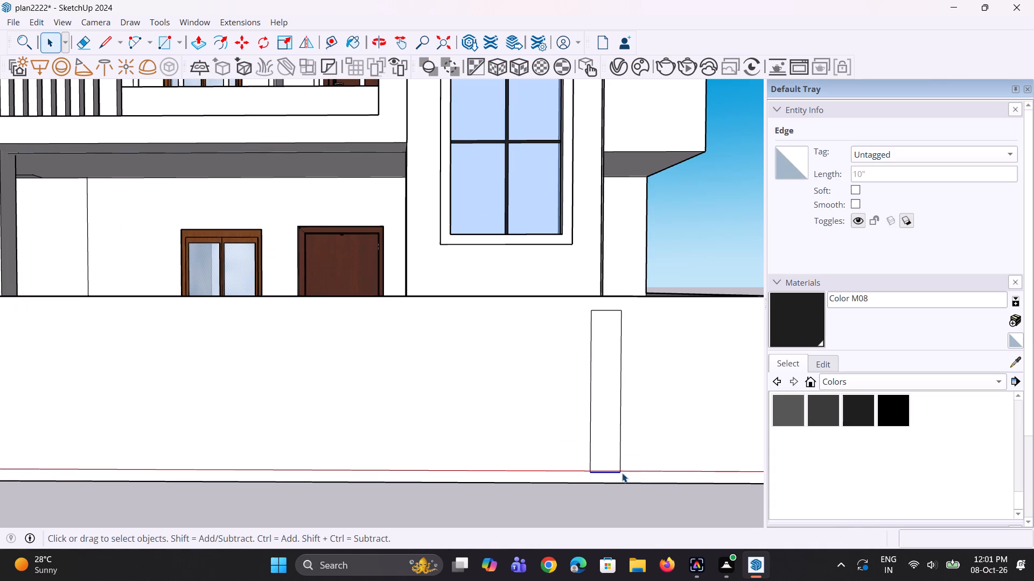
key(m)
click(626, 473)
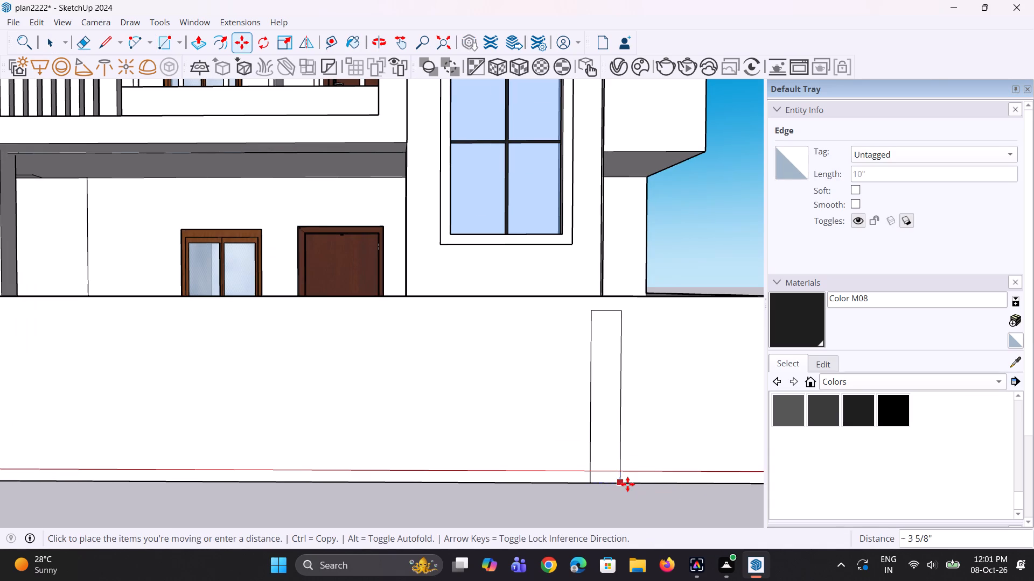
click(627, 484)
key(space)
Move the top edge of the rectangle up about 4 1/2" to the top edge of the boundary wall.
scroll(618, 395, up, 1)
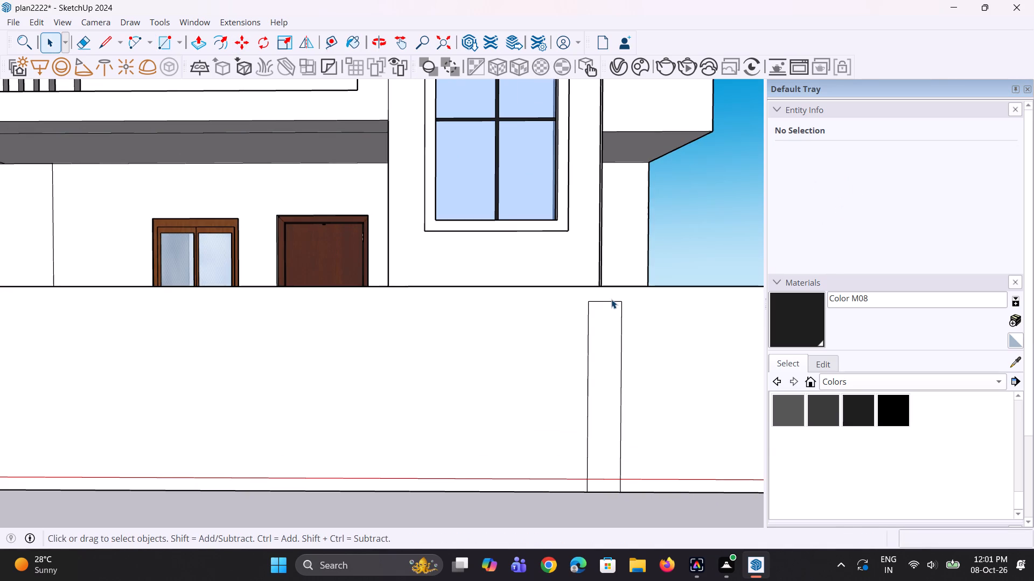
click(611, 301)
key(m)
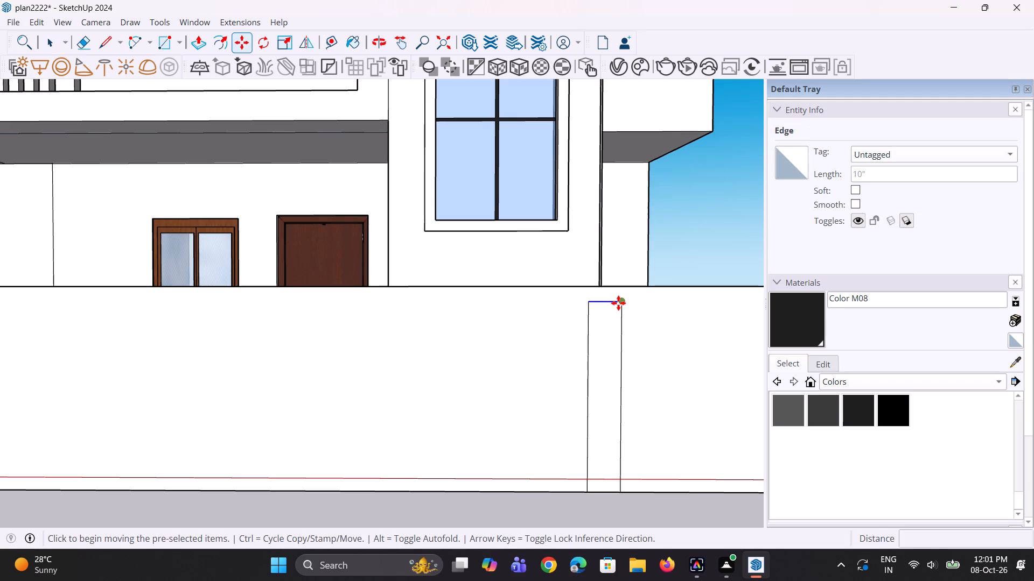
click(618, 303)
click(617, 289)
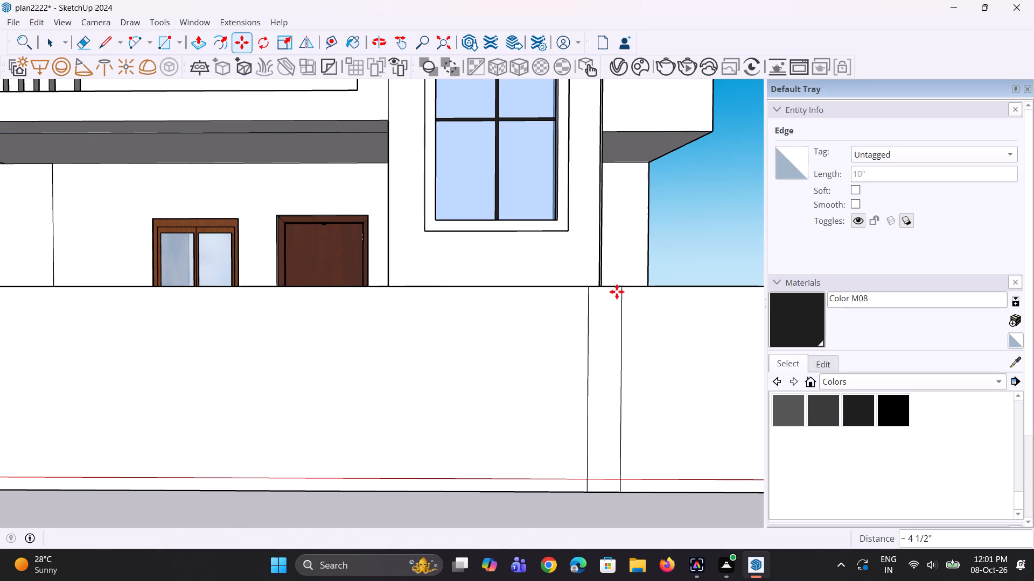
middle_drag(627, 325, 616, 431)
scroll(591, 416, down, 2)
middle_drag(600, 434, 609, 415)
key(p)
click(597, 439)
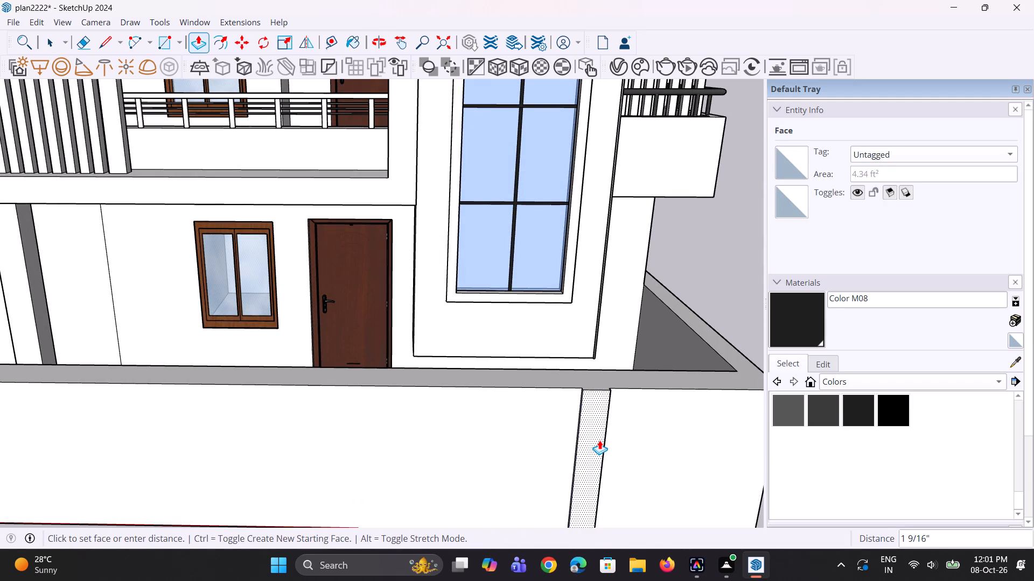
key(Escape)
Widen the vertical strip by moving its corner-side edge outward along the wall in two small moves, the second 1".
scroll(583, 421, down, 6)
middle_drag(587, 460, 584, 423)
key(space)
key(space)
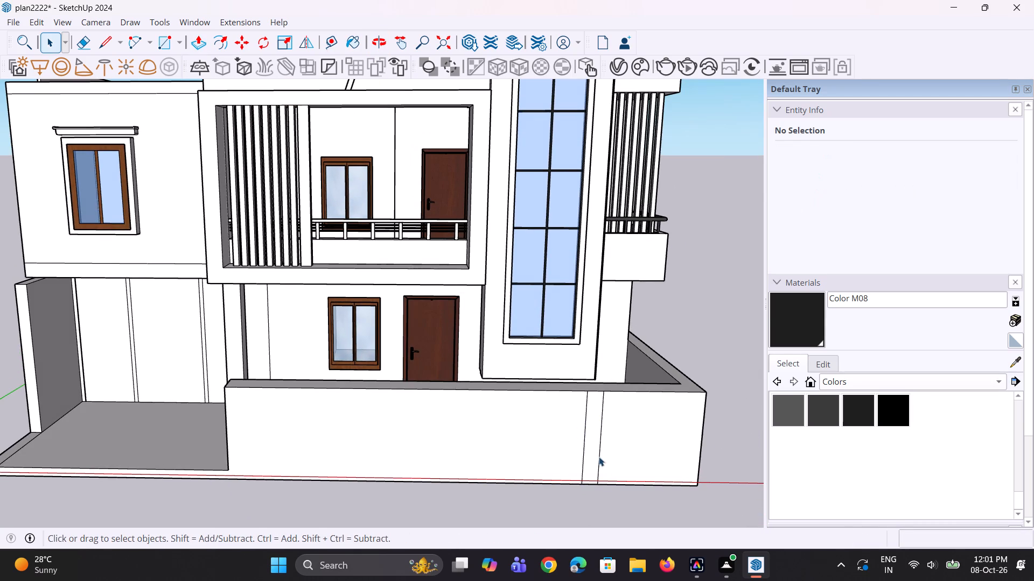
click(598, 455)
scroll(600, 484, up, 3)
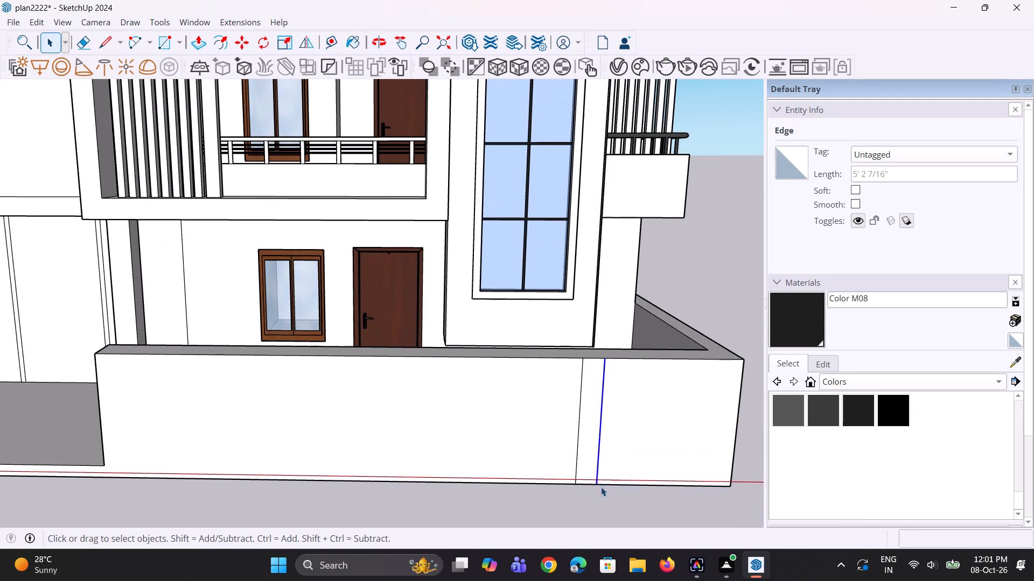
key(m)
click(598, 485)
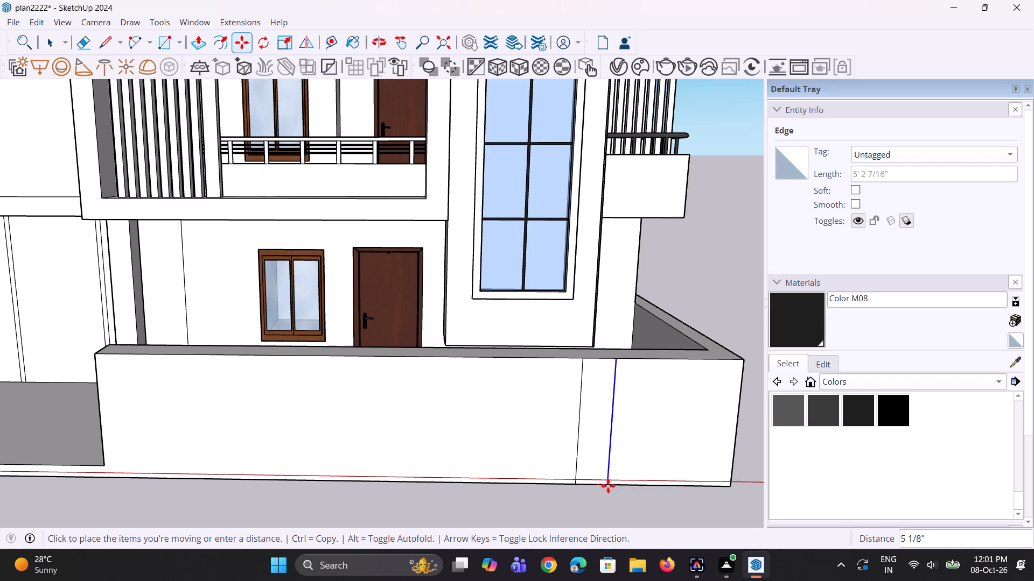
click(605, 483)
scroll(600, 484, up, 3)
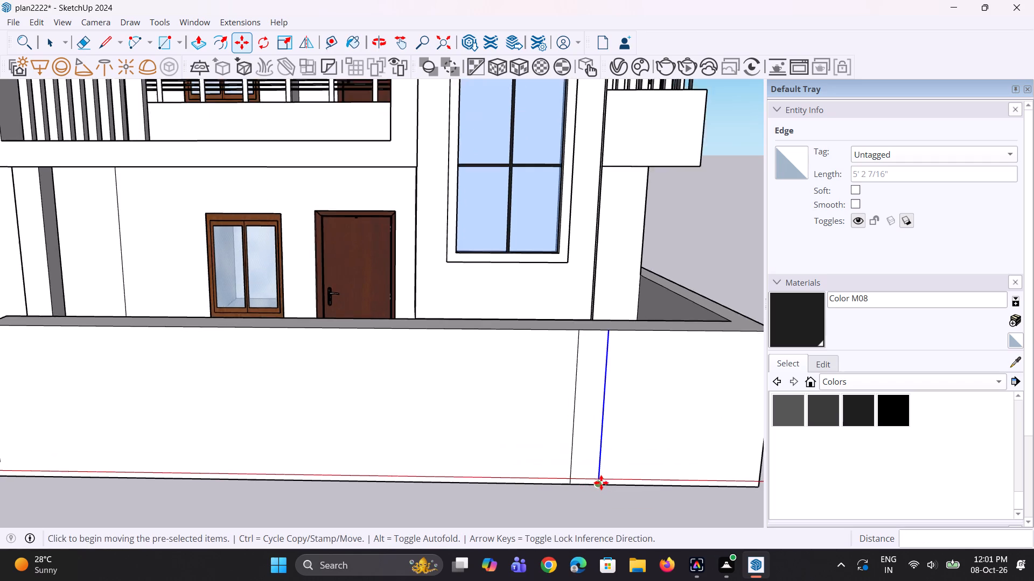
scroll(601, 483, up, 2)
click(601, 483)
click(603, 483)
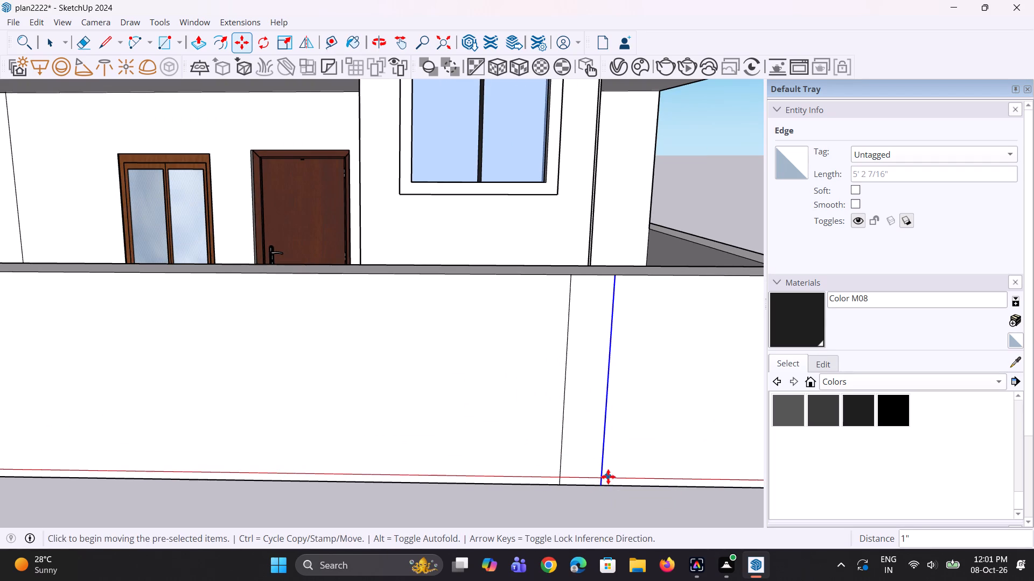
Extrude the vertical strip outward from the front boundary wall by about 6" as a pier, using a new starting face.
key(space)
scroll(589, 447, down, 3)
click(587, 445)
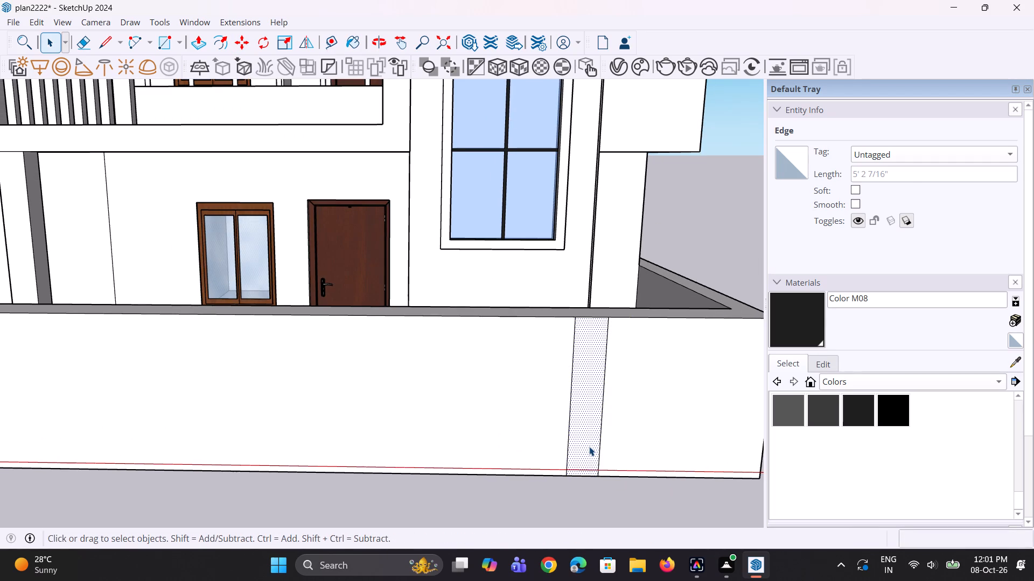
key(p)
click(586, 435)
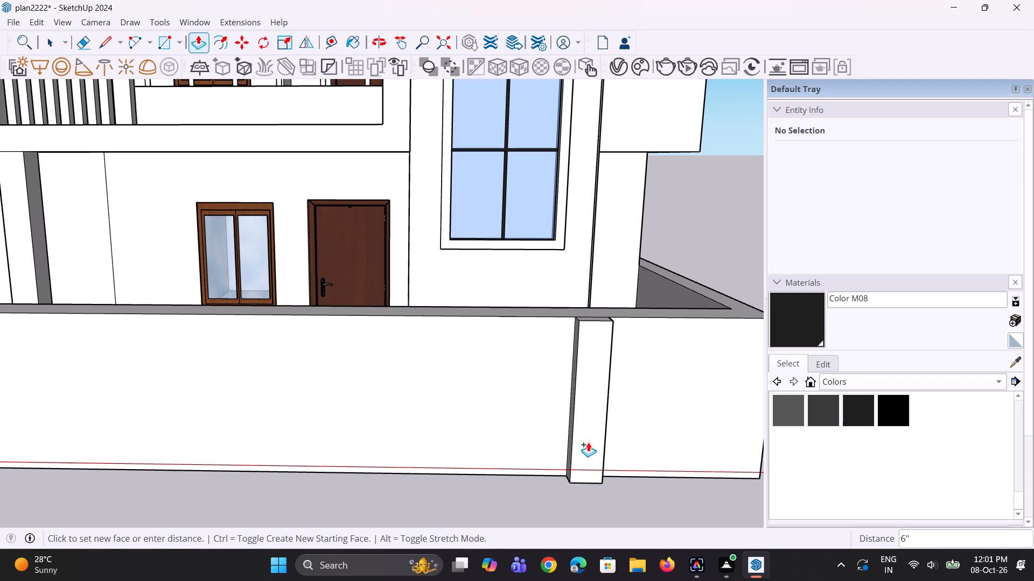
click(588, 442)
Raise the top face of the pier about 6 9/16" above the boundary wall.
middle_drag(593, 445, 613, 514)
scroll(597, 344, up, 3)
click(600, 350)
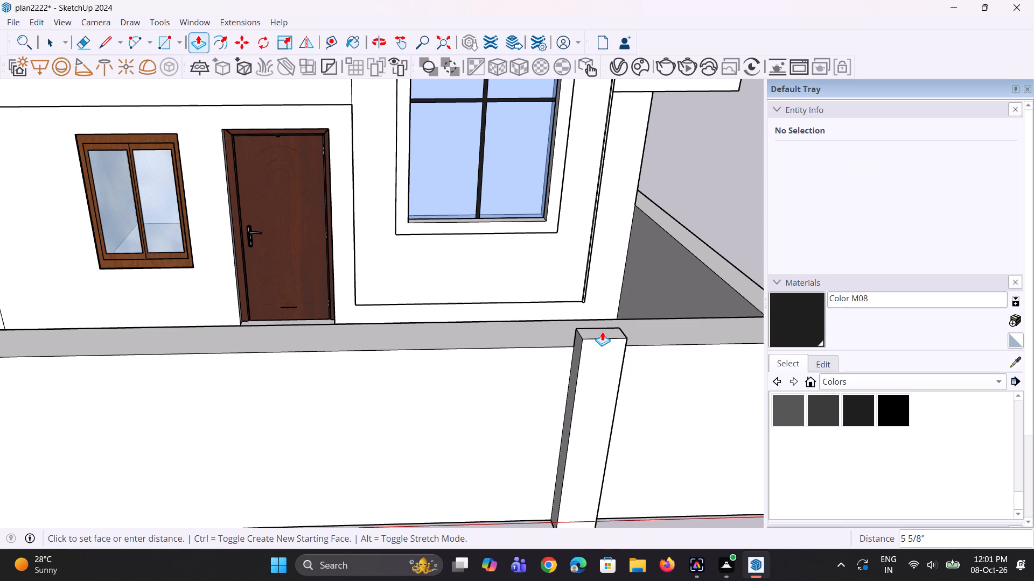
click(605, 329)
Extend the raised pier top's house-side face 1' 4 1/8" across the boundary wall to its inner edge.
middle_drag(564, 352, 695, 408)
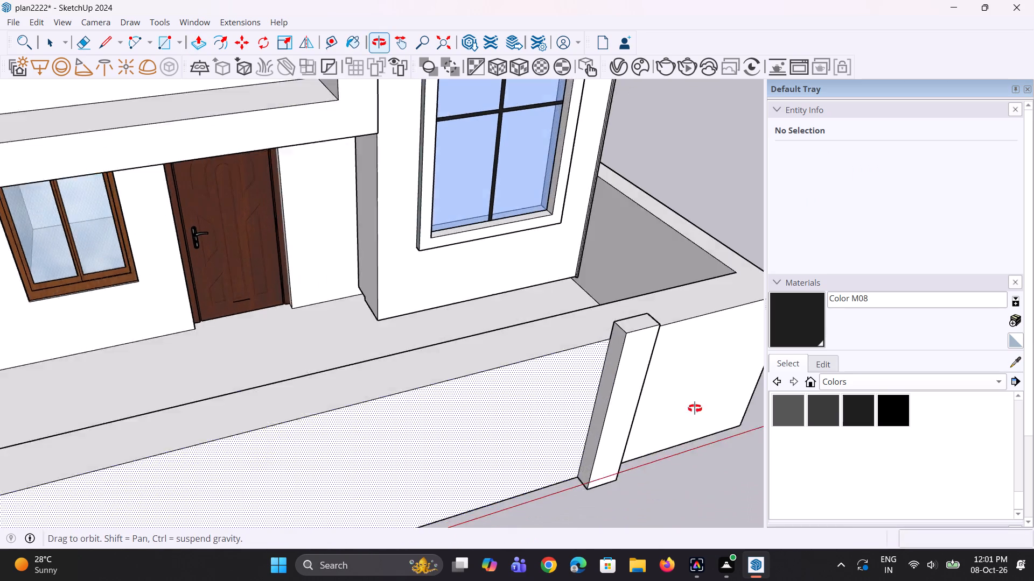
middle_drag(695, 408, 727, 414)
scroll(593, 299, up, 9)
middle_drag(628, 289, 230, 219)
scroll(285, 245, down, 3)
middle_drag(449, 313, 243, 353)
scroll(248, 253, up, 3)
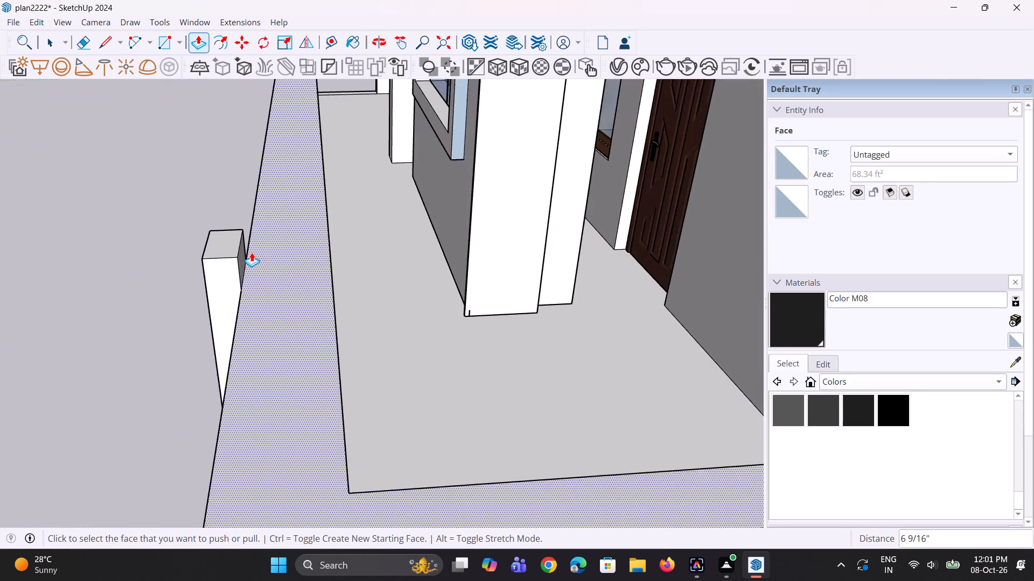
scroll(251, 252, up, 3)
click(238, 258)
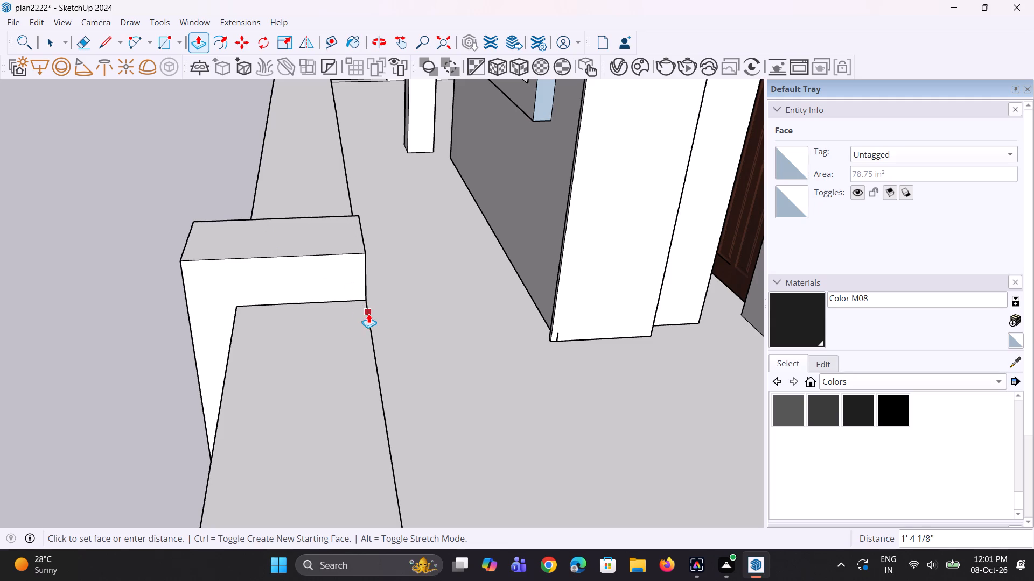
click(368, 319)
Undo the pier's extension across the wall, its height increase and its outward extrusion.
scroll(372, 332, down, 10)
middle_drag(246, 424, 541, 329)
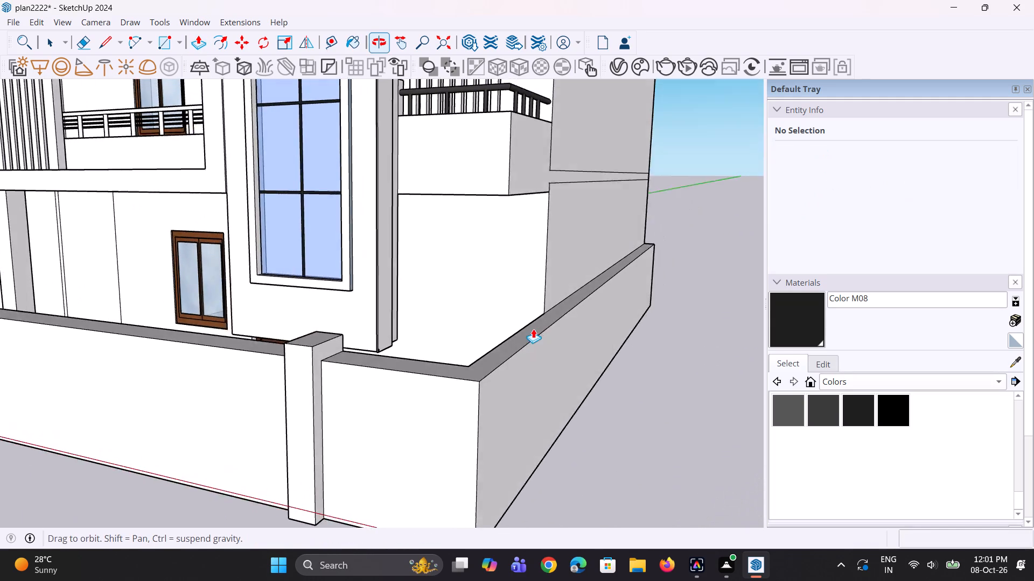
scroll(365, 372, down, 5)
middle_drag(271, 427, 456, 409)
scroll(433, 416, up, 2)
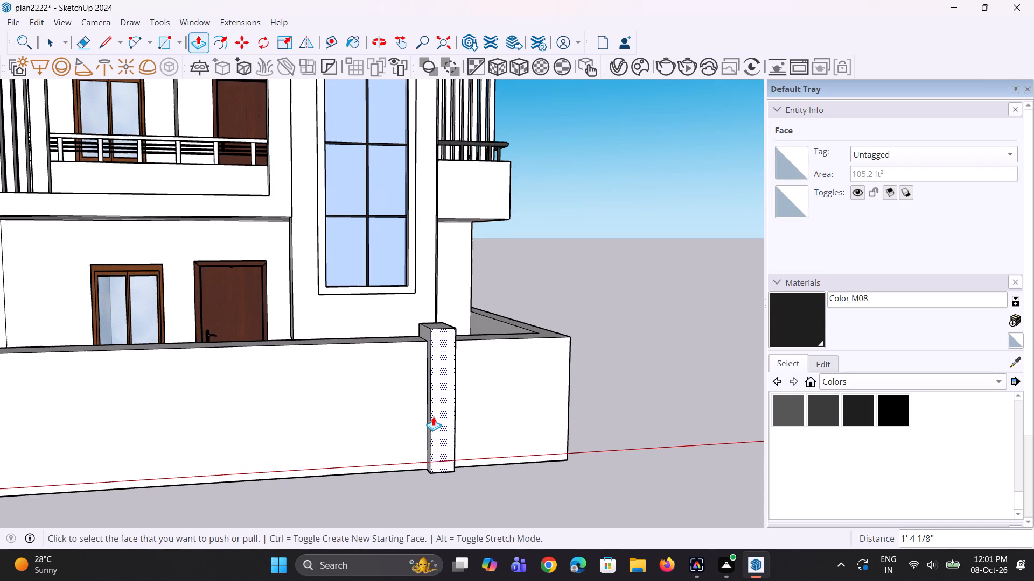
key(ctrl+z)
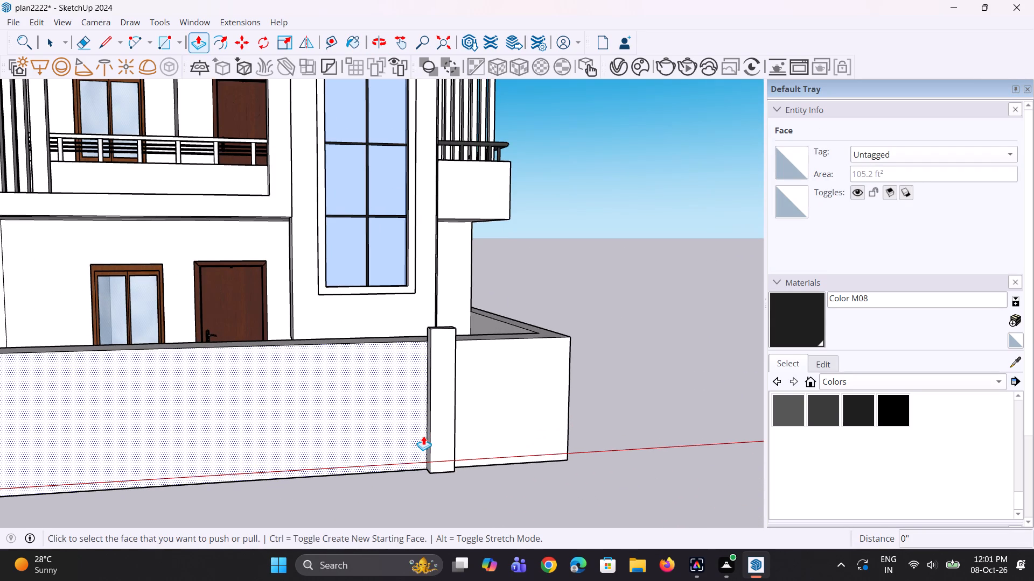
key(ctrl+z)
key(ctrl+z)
Copy the vertical strip along the front boundary wall away from the tower-side corner, making three evenly spaced copies.
key(space)
key(space)
click(442, 432)
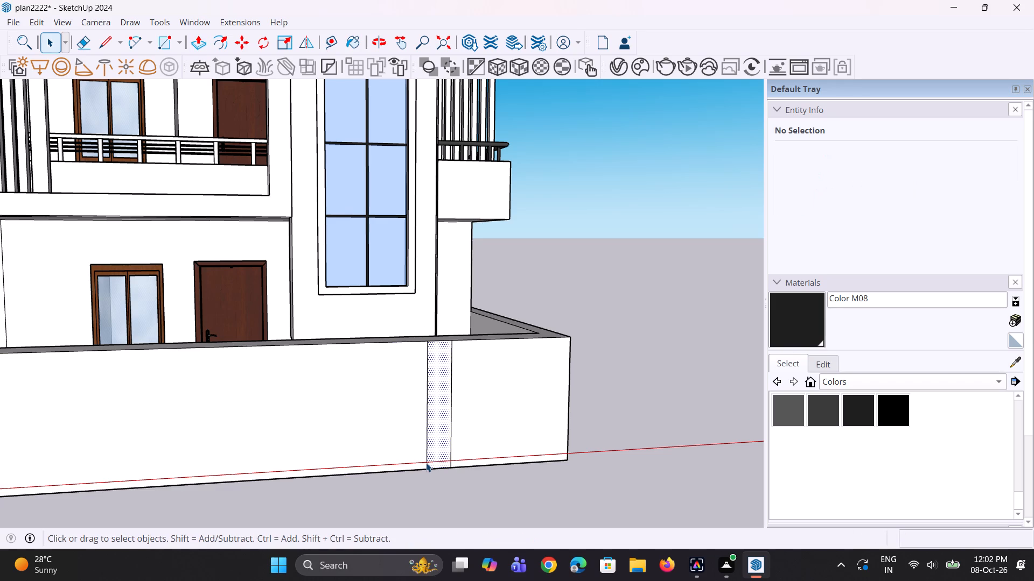
scroll(426, 463, up, 2)
key(m)
click(422, 469)
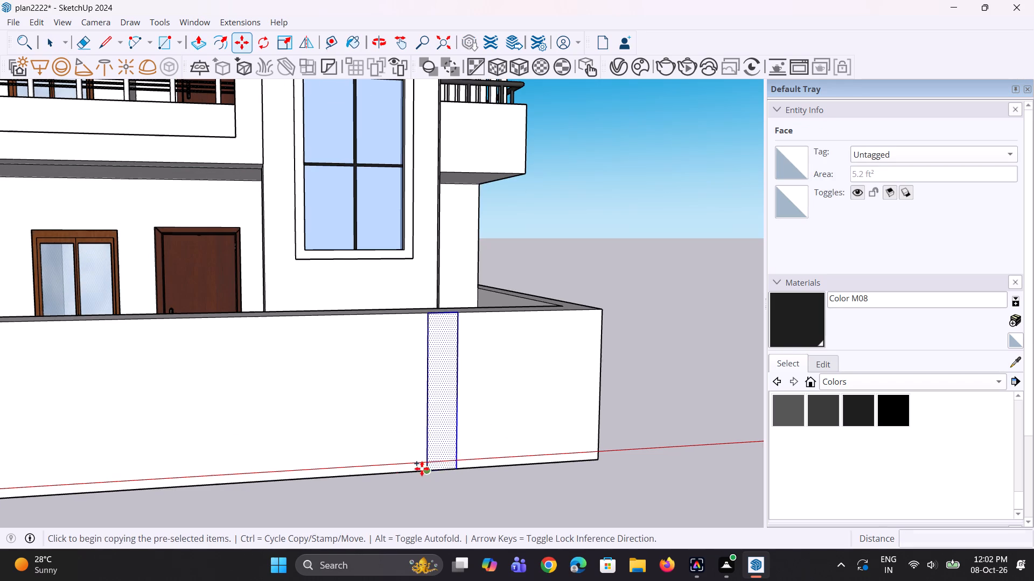
click(347, 474)
key(asterisk)
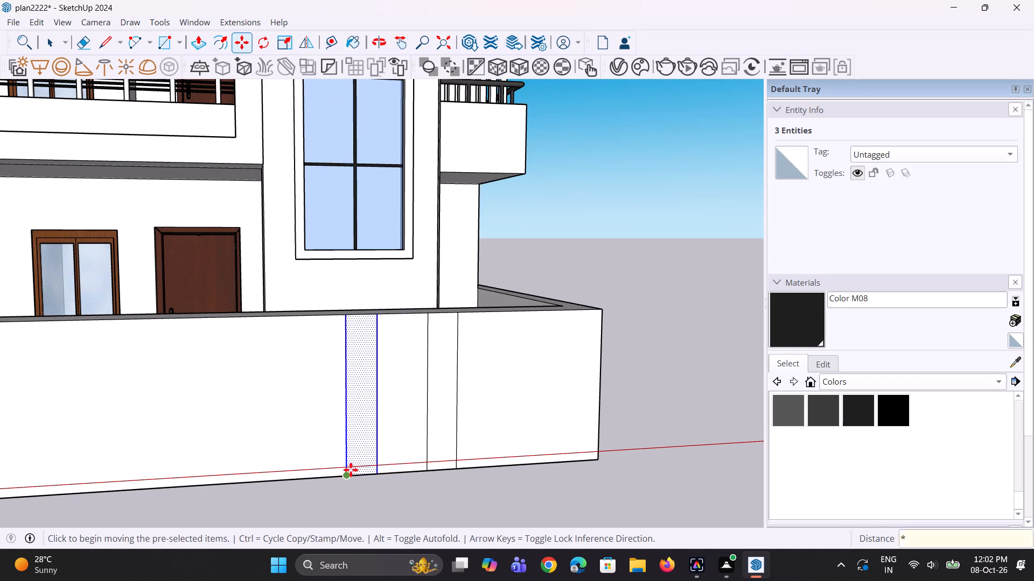
key(3)
key(Return)
Extrude the strip nearest the tower-side corner outward about 8 3/16" from the front wall, using a new starting face.
scroll(394, 445, down, 6)
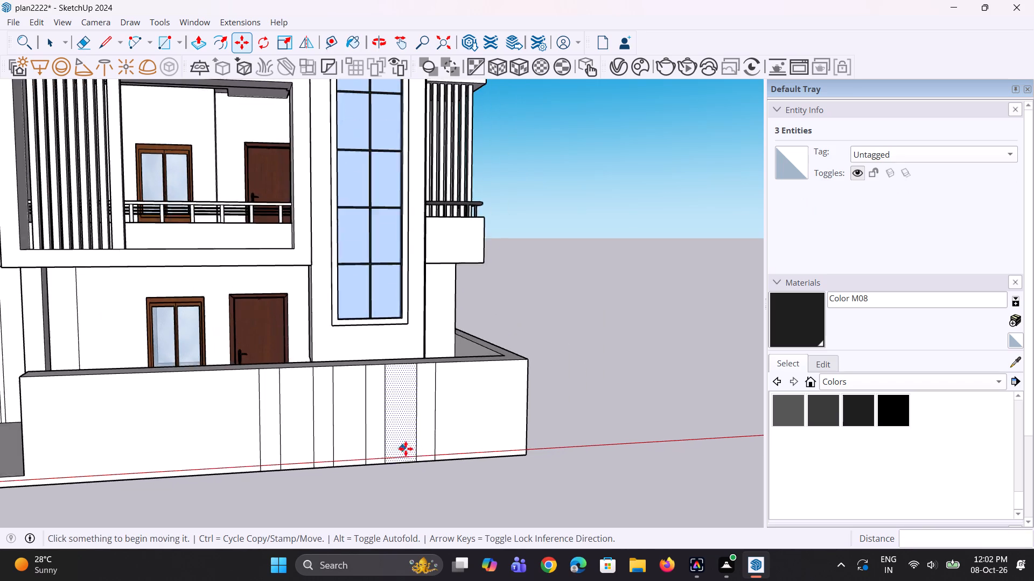
scroll(406, 449, down, 1)
middle_drag(386, 457, 360, 467)
scroll(372, 445, down, 7)
scroll(317, 470, up, 2)
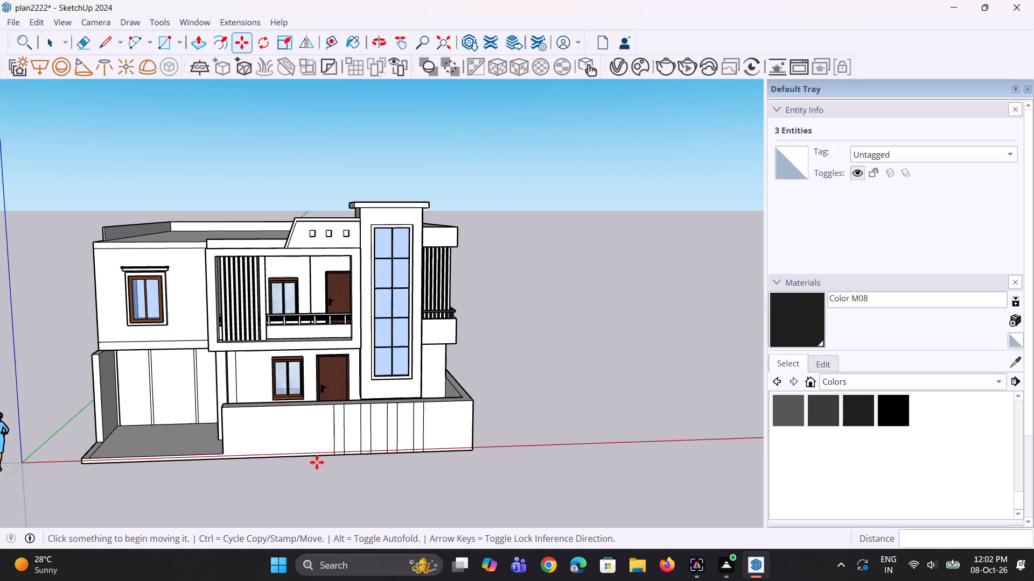
scroll(325, 458, up, 4)
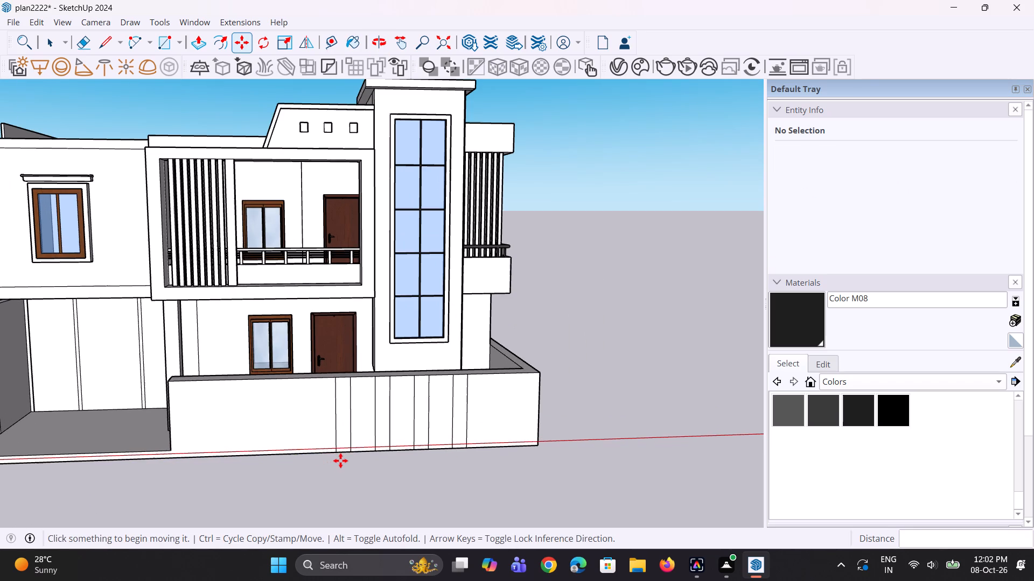
key(space)
middle_drag(432, 433, 423, 484)
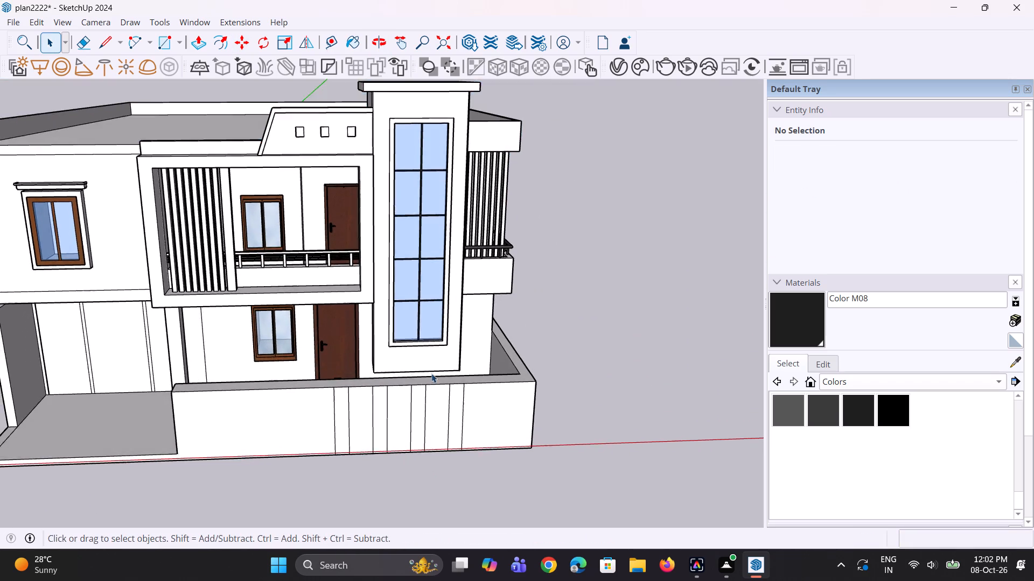
scroll(431, 373, up, 2)
key(p)
click(470, 417)
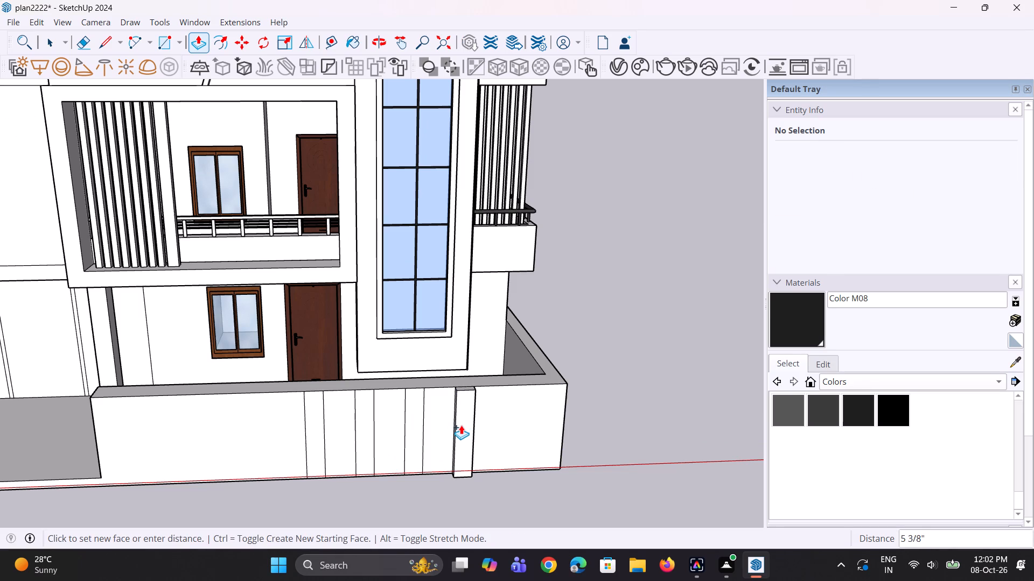
click(462, 427)
Raise the top of the extruded pier nearest the tower-side corner about 8" above the boundary wall.
middle_drag(461, 426, 522, 414)
scroll(501, 379, up, 4)
middle_drag(473, 400, 530, 426)
scroll(492, 376, up, 2)
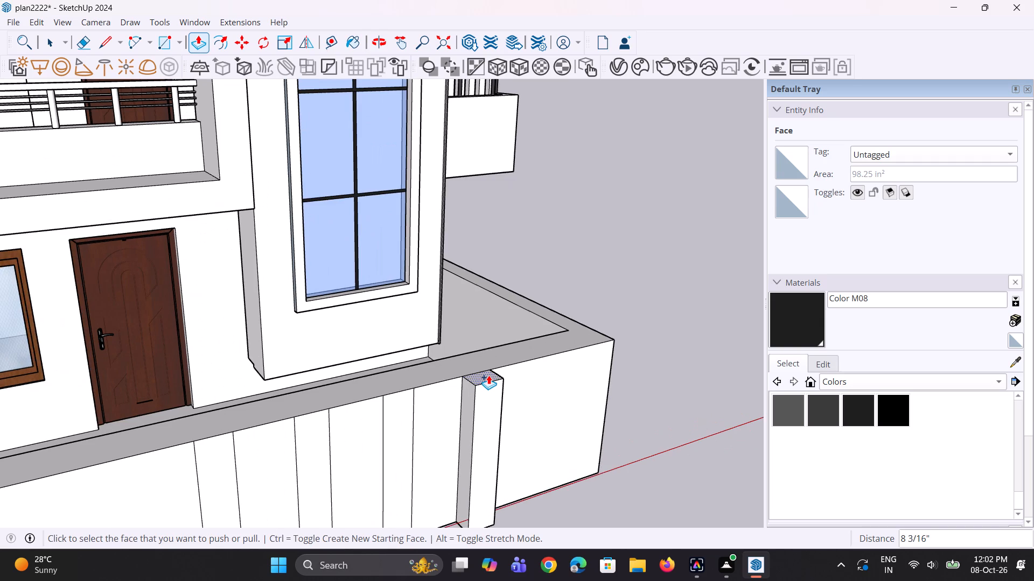
click(488, 375)
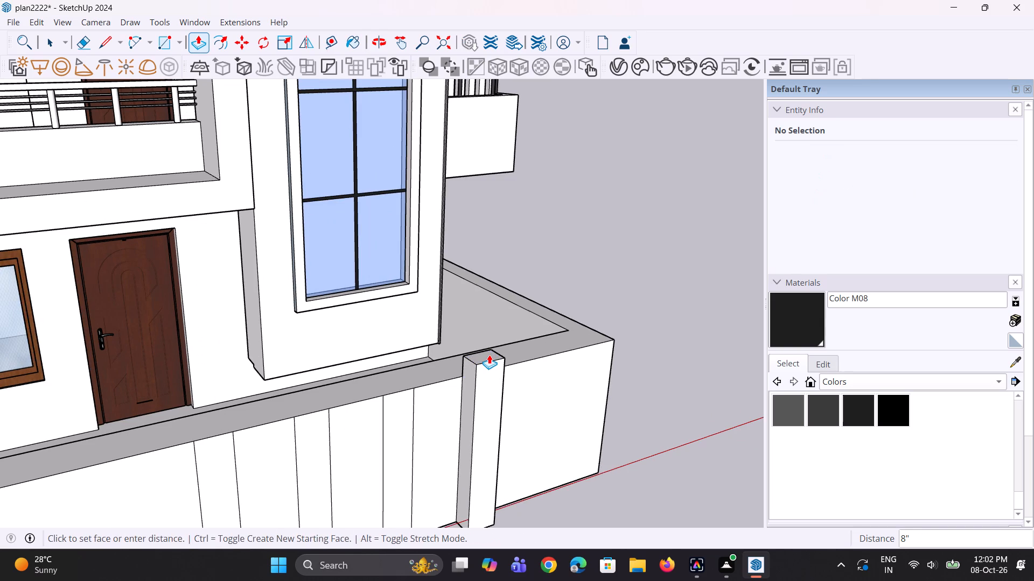
click(489, 353)
Extend the raised pier top's house-side face 1' 4 1/8" across the boundary wall to its inner edge.
scroll(526, 370, down, 4)
middle_drag(653, 388, 523, 400)
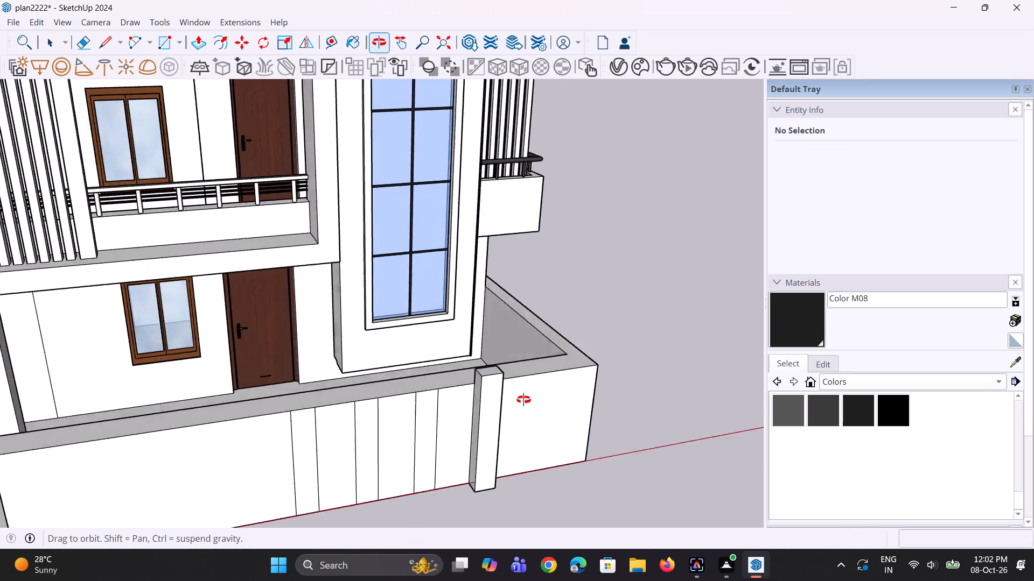
middle_drag(523, 400, 113, 431)
scroll(305, 413, up, 4)
middle_drag(364, 408, 277, 391)
scroll(300, 394, up, 5)
click(313, 380)
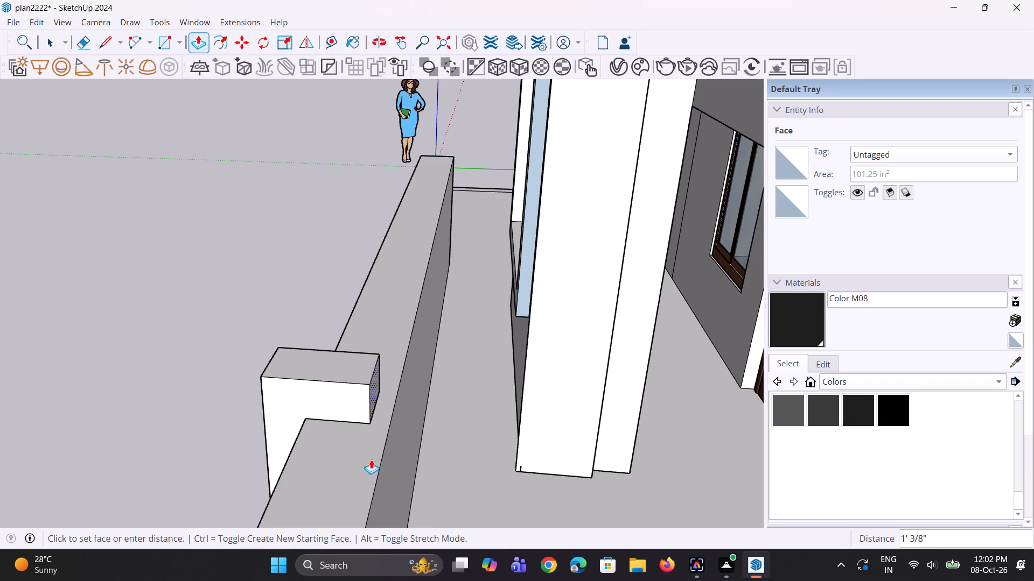
click(375, 474)
Push the first pier's front face back about 1 5/16" toward the boundary wall.
scroll(381, 470, down, 5)
middle_drag(317, 470, 651, 396)
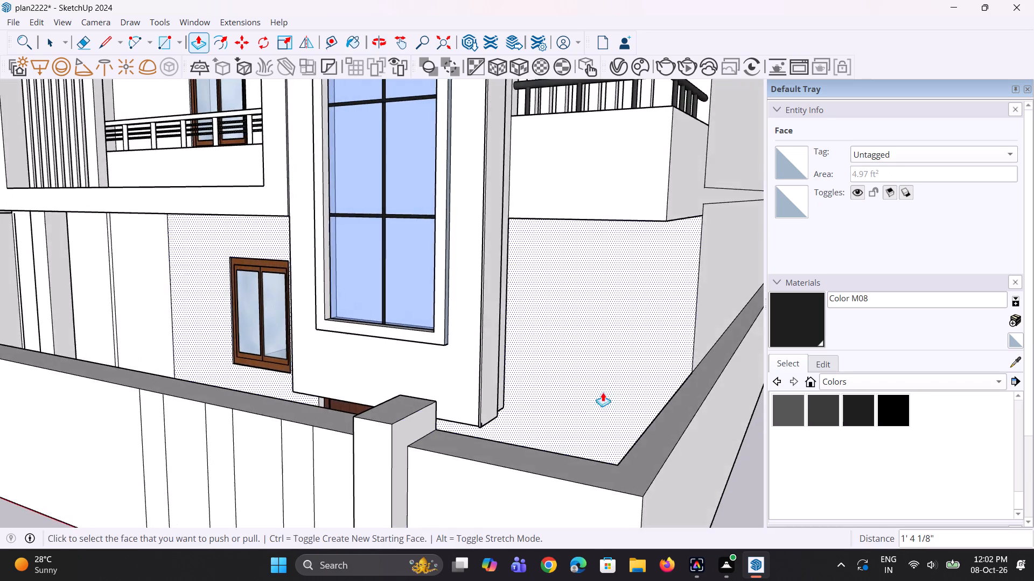
scroll(445, 416, down, 8)
middle_drag(360, 465, 504, 457)
middle_drag(495, 454, 514, 466)
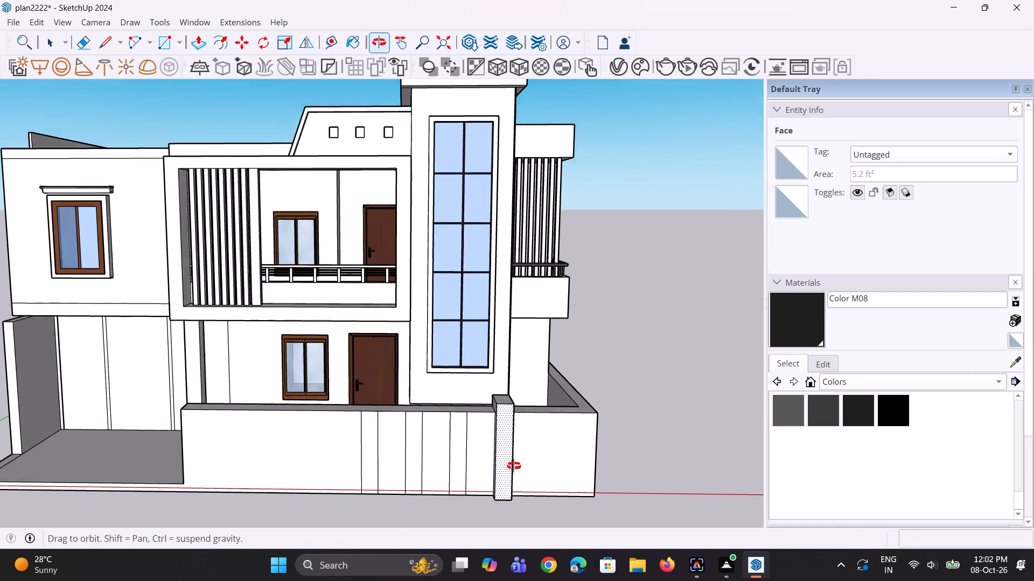
middle_drag(514, 466, 523, 477)
scroll(499, 454, up, 4)
middle_drag(497, 447, 591, 447)
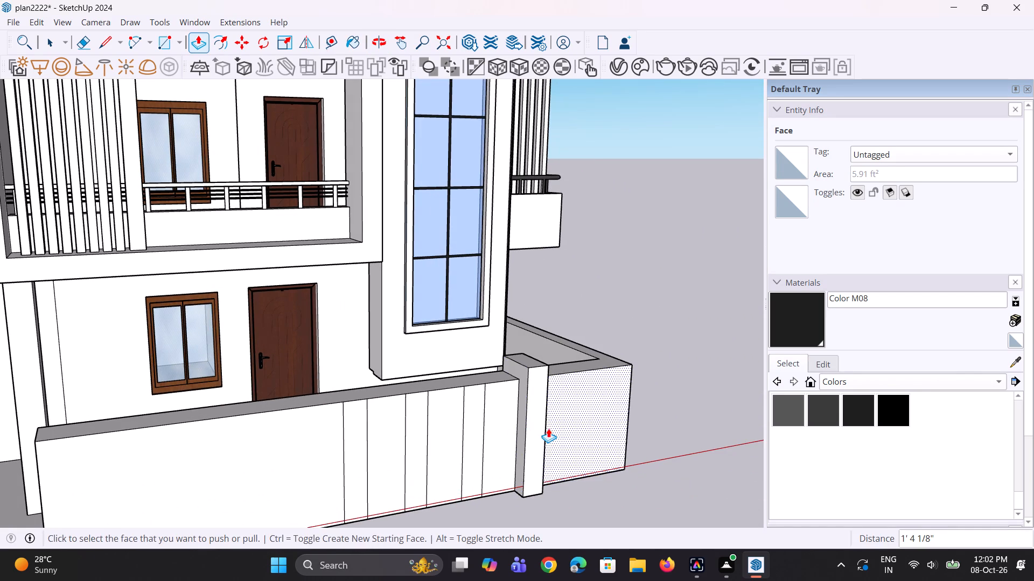
click(539, 424)
click(537, 423)
Lower the first pier's top face by about 1 3/8".
middle_drag(534, 414, 518, 451)
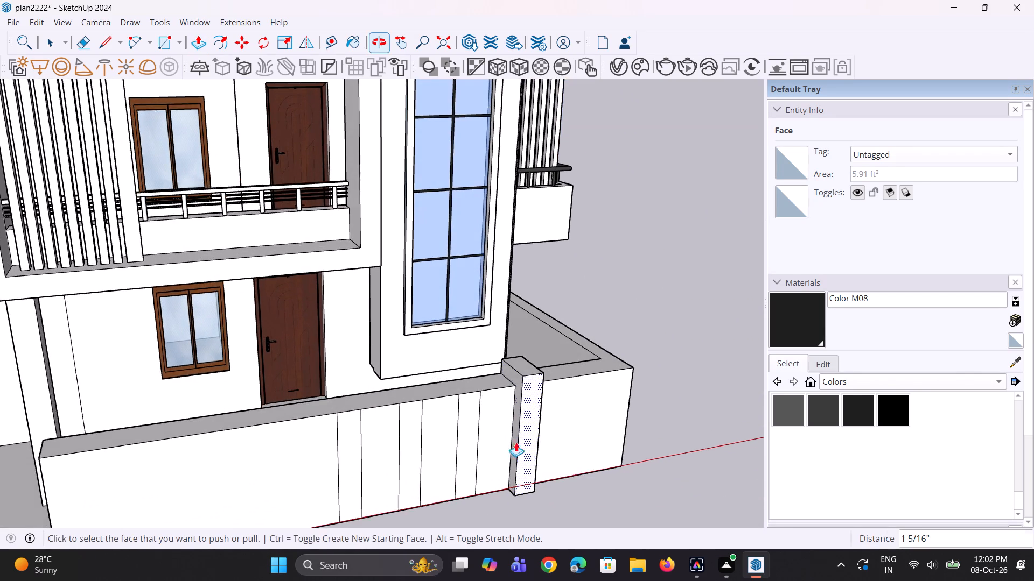
scroll(520, 358, up, 4)
click(528, 367)
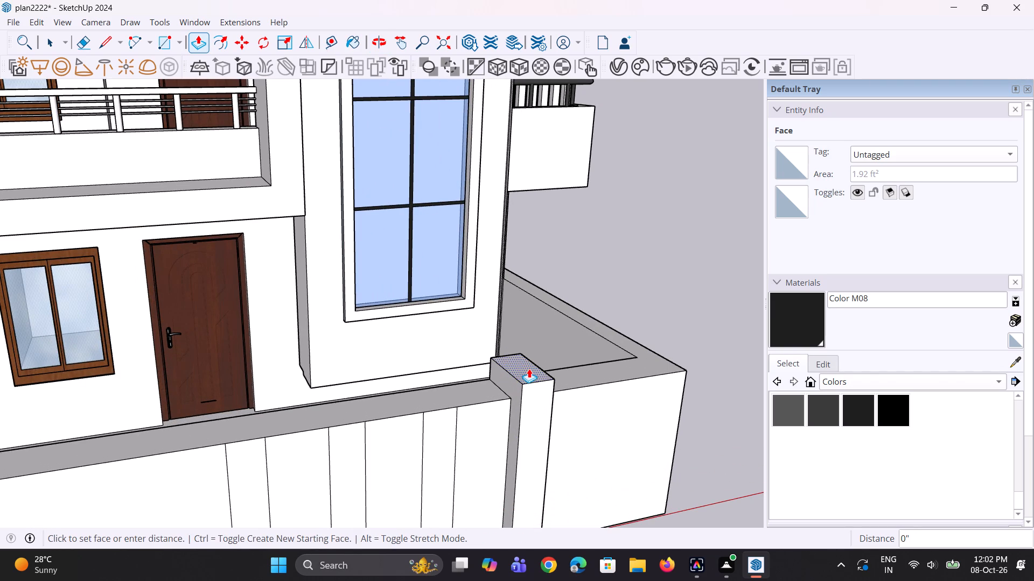
click(529, 371)
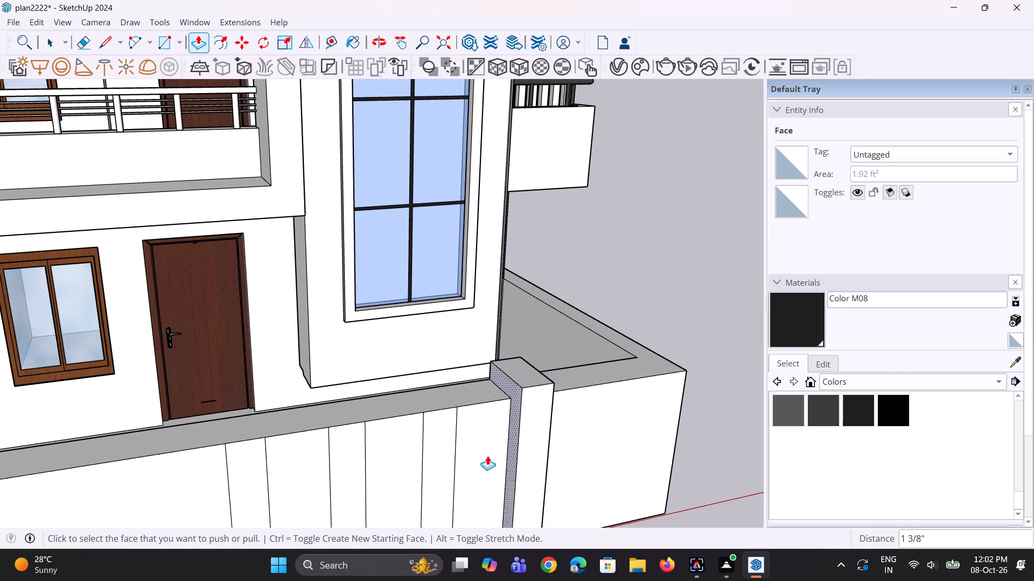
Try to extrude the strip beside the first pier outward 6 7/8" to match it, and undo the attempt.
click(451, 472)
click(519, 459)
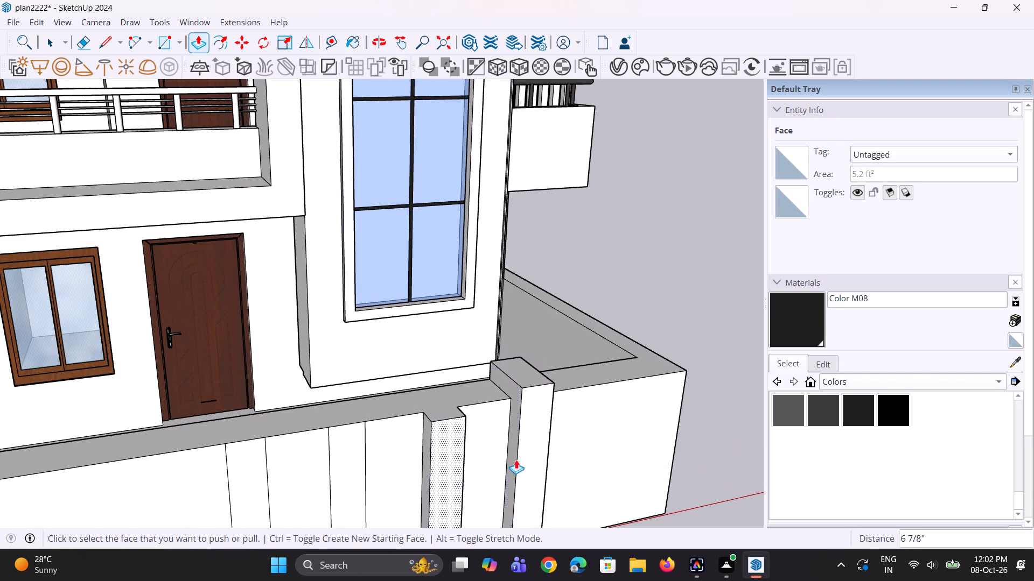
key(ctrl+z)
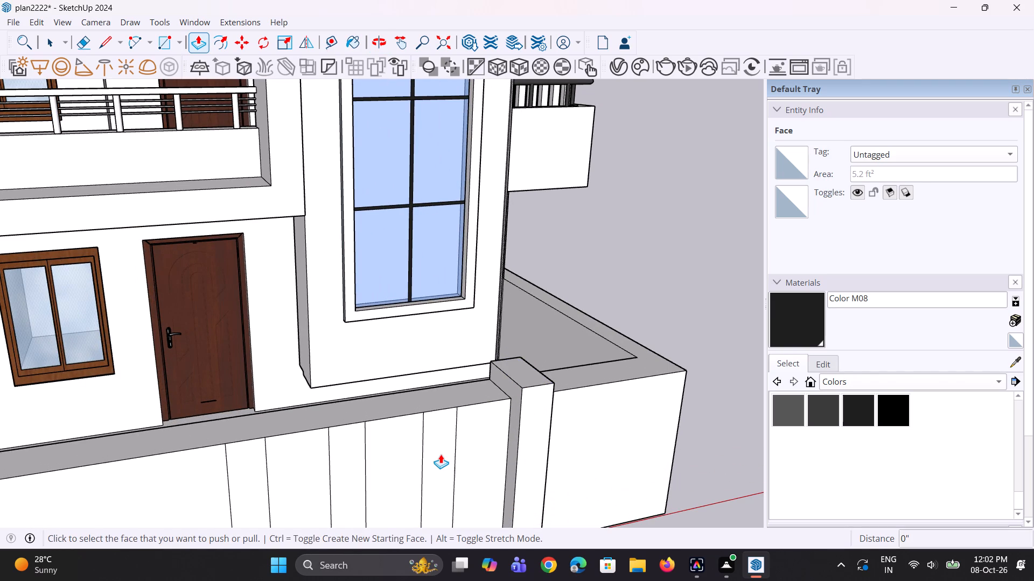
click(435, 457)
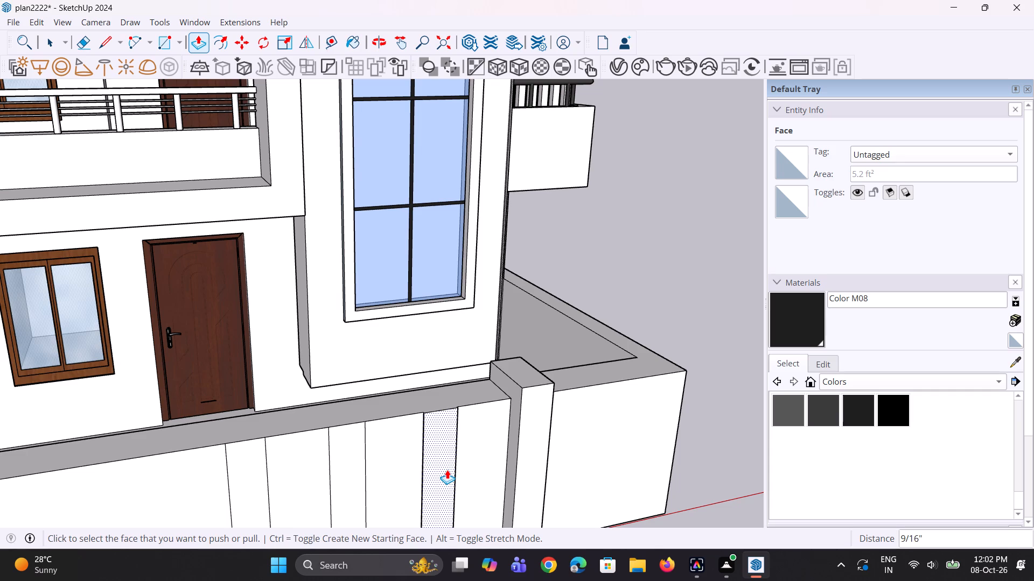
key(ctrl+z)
Extrude the strip beside the first pier outward 6 7/8", flush with the first pier's front face.
click(433, 463)
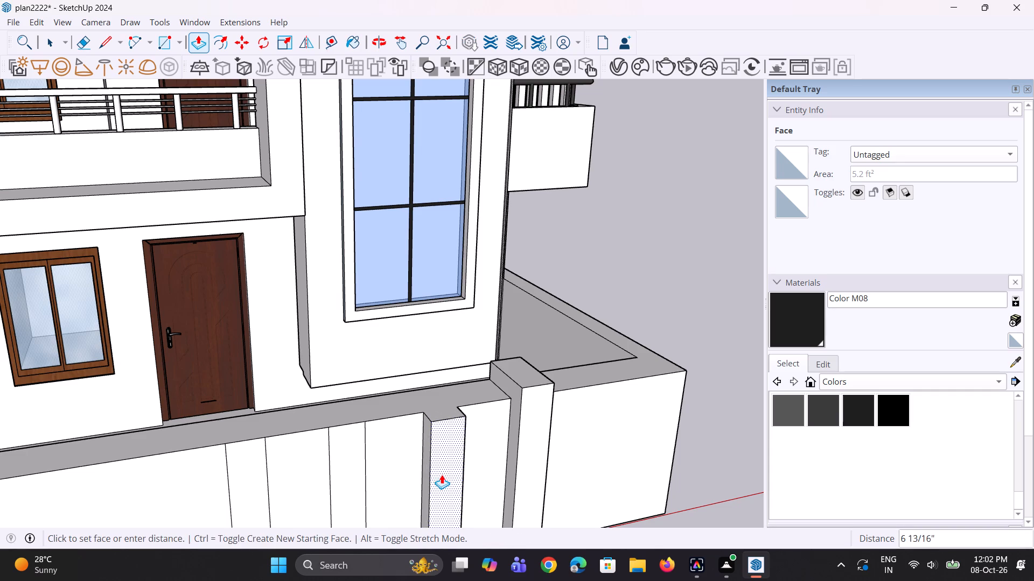
click(528, 457)
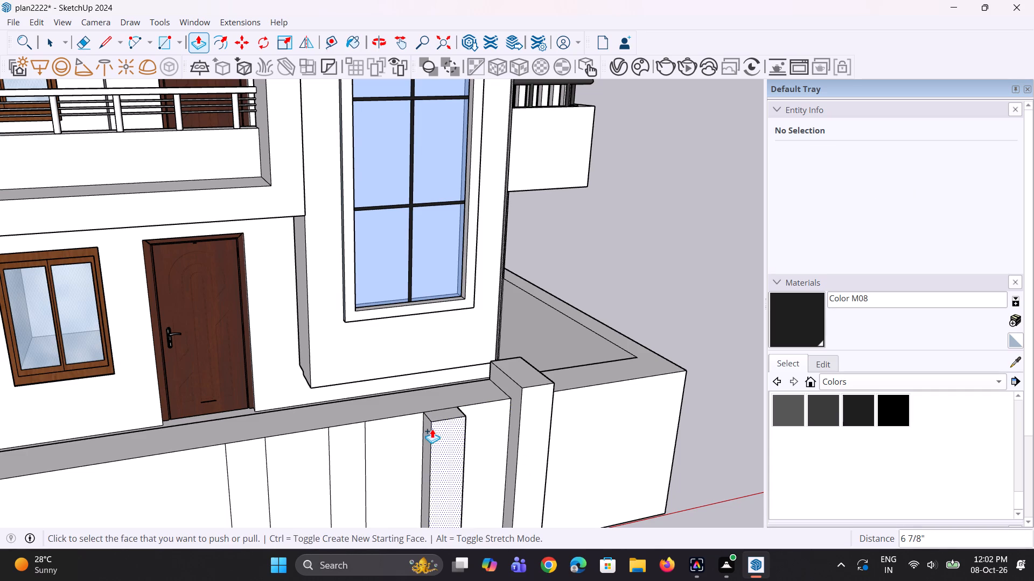
Raise the second pier's top 7 1/16" to match the height of the first pier.
scroll(460, 410, up, 4)
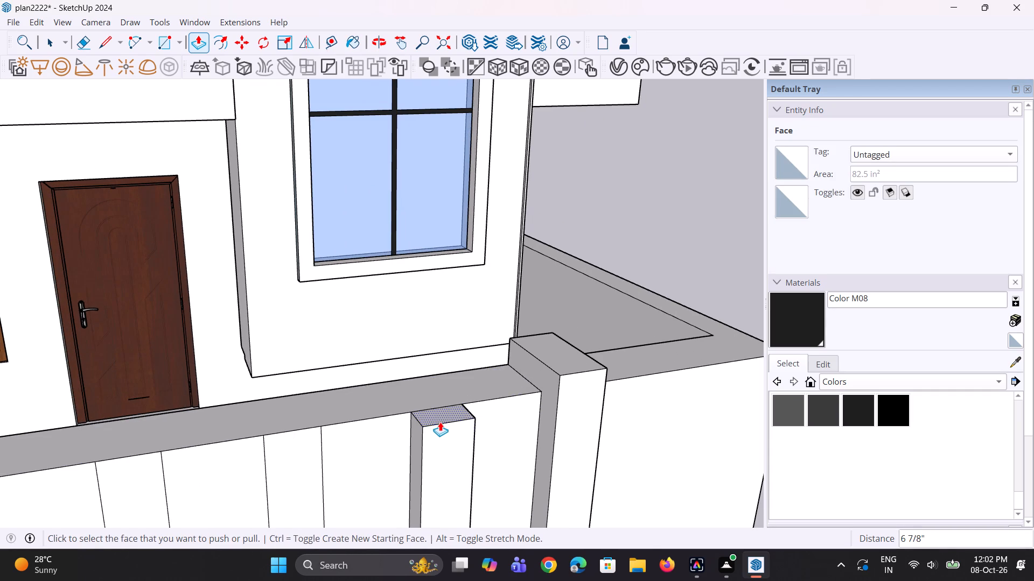
click(442, 416)
click(560, 362)
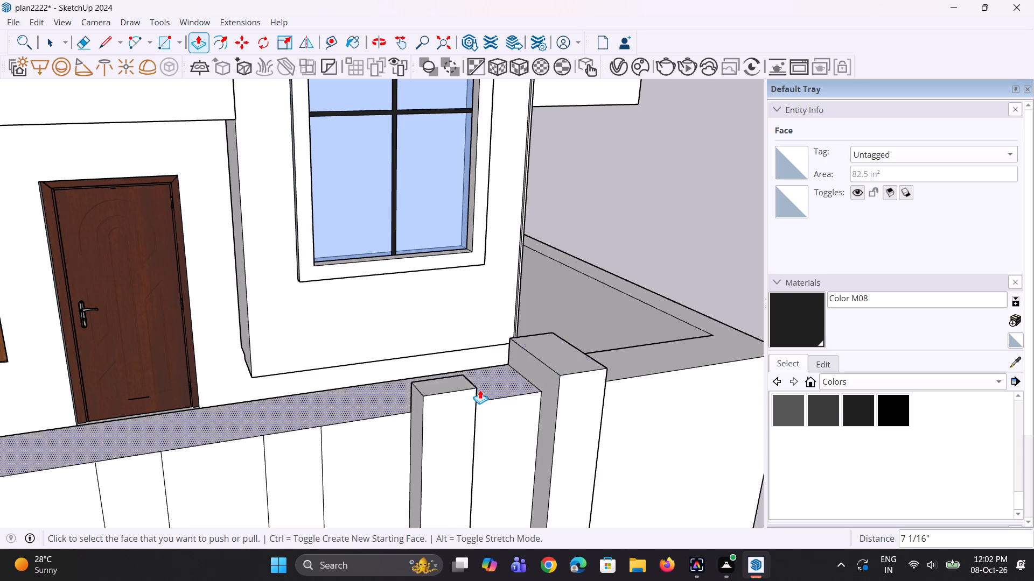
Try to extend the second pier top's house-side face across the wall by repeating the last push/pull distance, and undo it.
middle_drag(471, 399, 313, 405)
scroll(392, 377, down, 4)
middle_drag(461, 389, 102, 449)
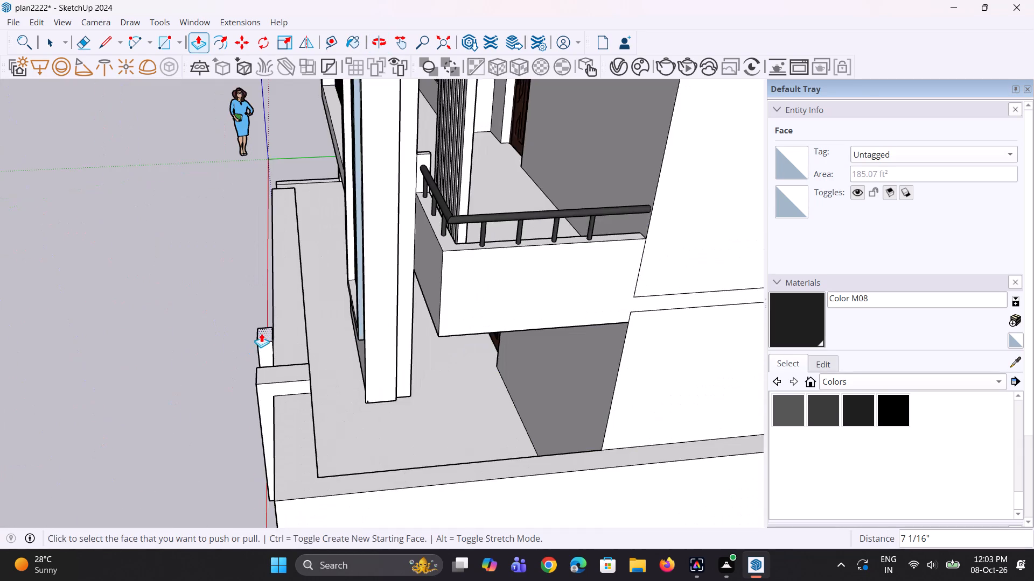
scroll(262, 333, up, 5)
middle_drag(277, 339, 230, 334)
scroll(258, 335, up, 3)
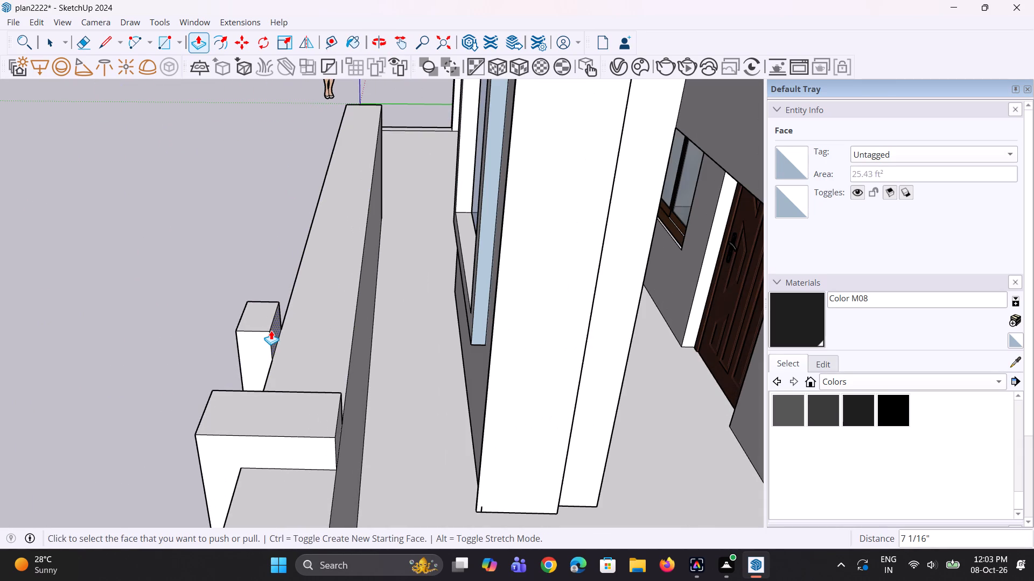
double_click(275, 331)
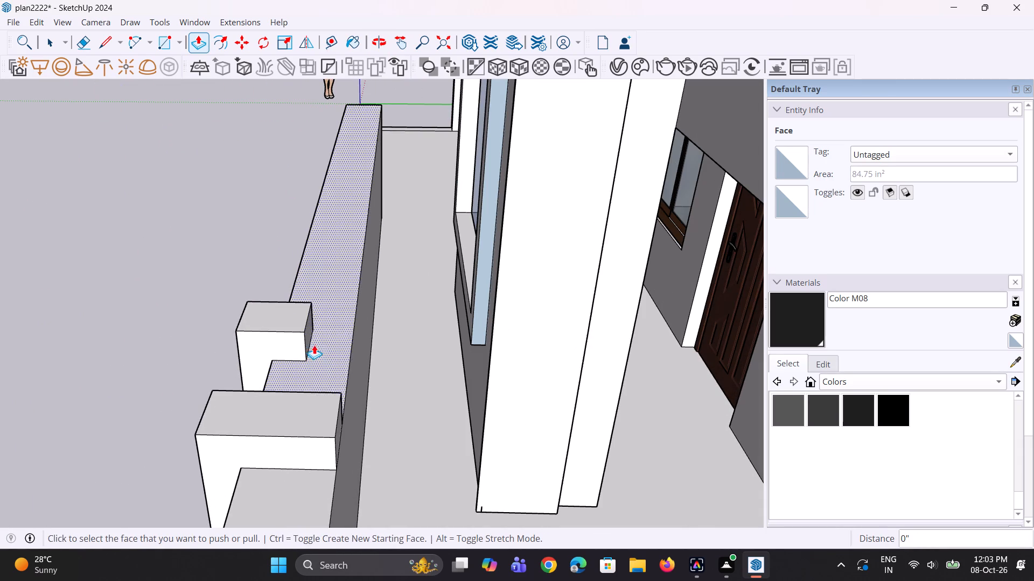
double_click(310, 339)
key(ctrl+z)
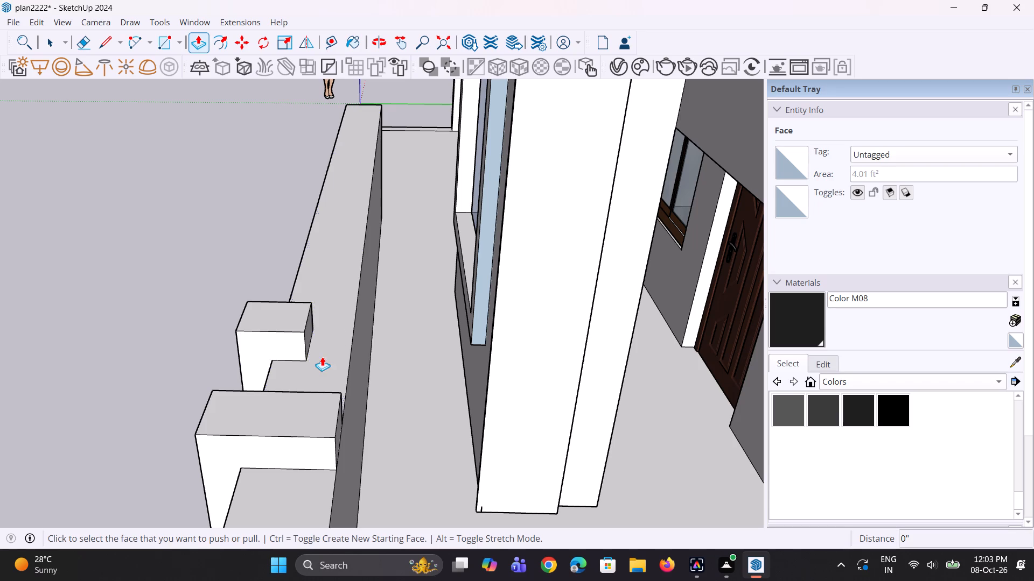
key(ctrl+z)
Extend the second pier top's house-side face 1' 4 1/8" across the wall, in line with the first pier.
click(276, 329)
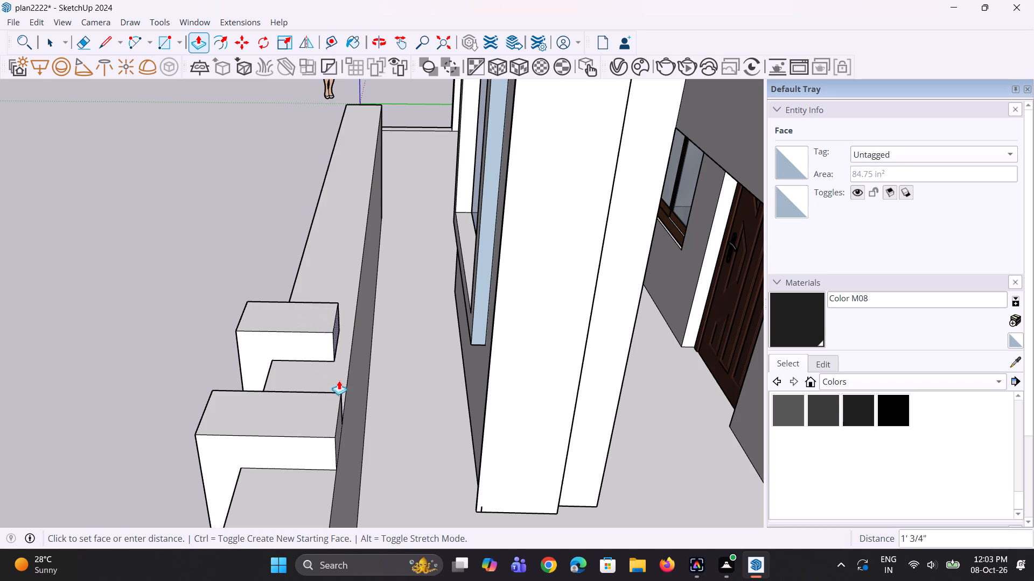
click(340, 405)
Extrude the third strip from the tower-side corner outward 6 7/8" to match the second pier's projection.
scroll(341, 402, down, 4)
middle_drag(254, 424, 317, 424)
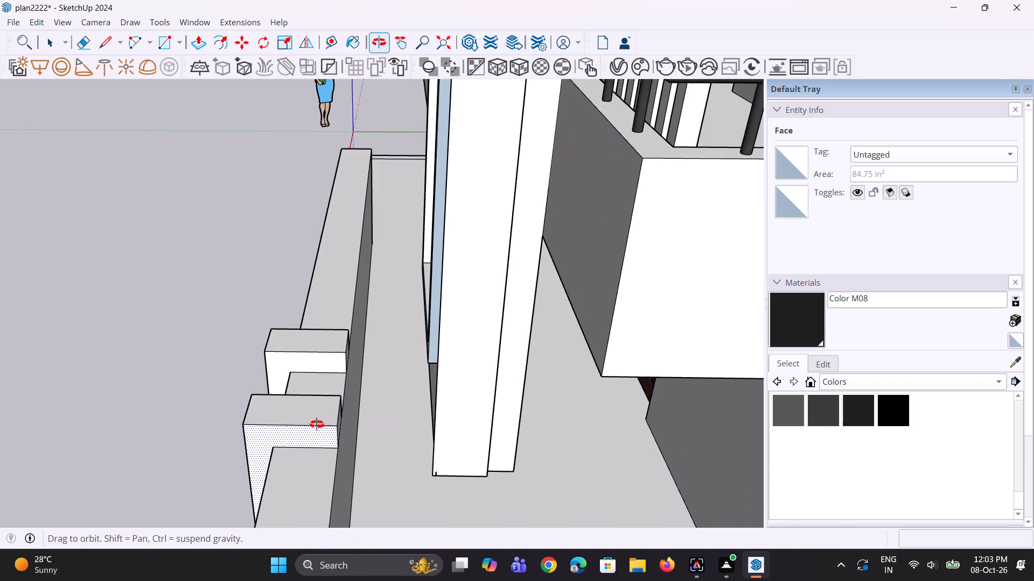
middle_drag(317, 424, 608, 384)
scroll(514, 382, down, 8)
middle_drag(382, 472, 524, 431)
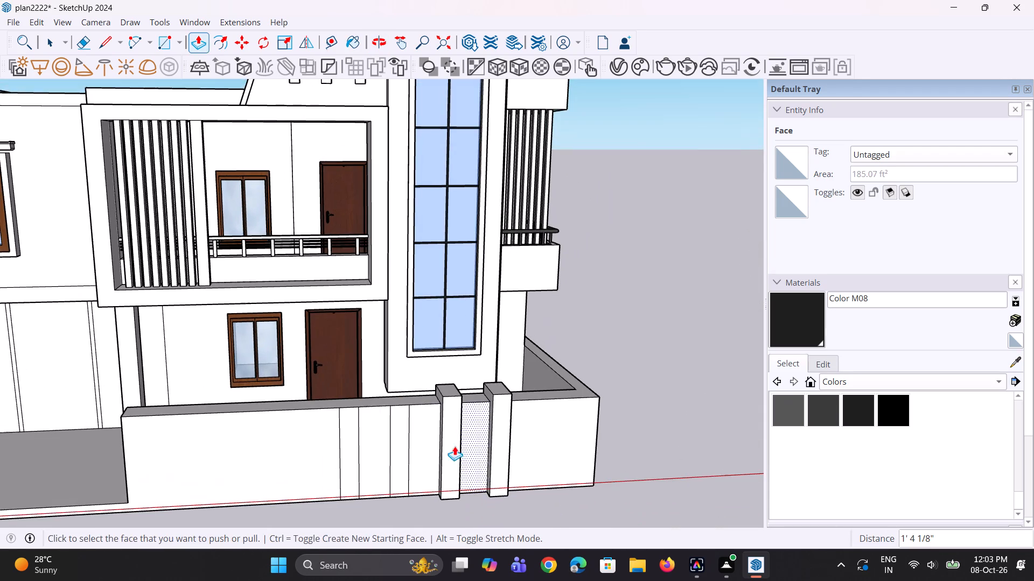
click(408, 445)
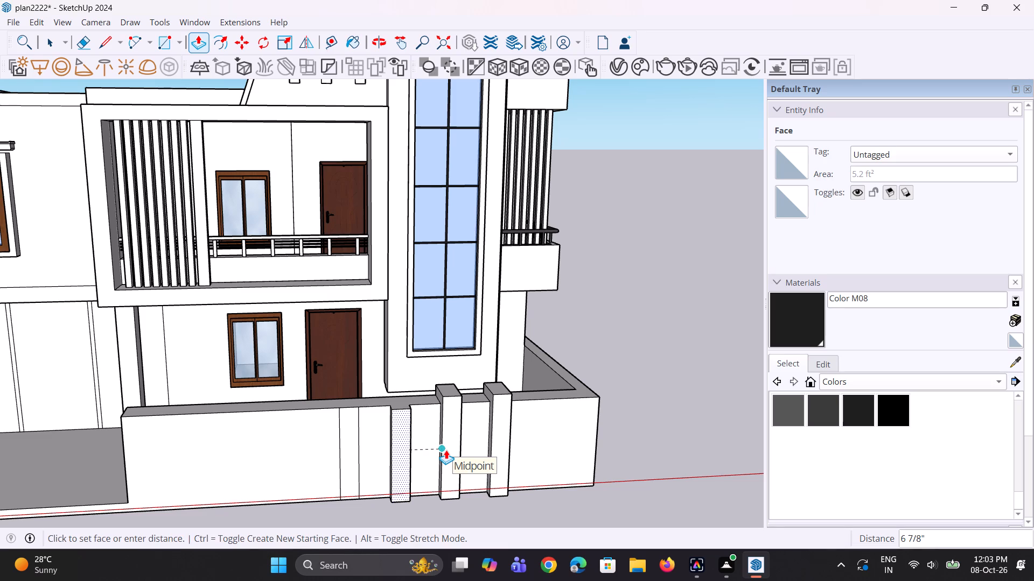
click(446, 450)
Raise the third pier's top 7 1/16" to match the height of the second pier.
middle_drag(376, 449, 456, 523)
scroll(399, 419, up, 2)
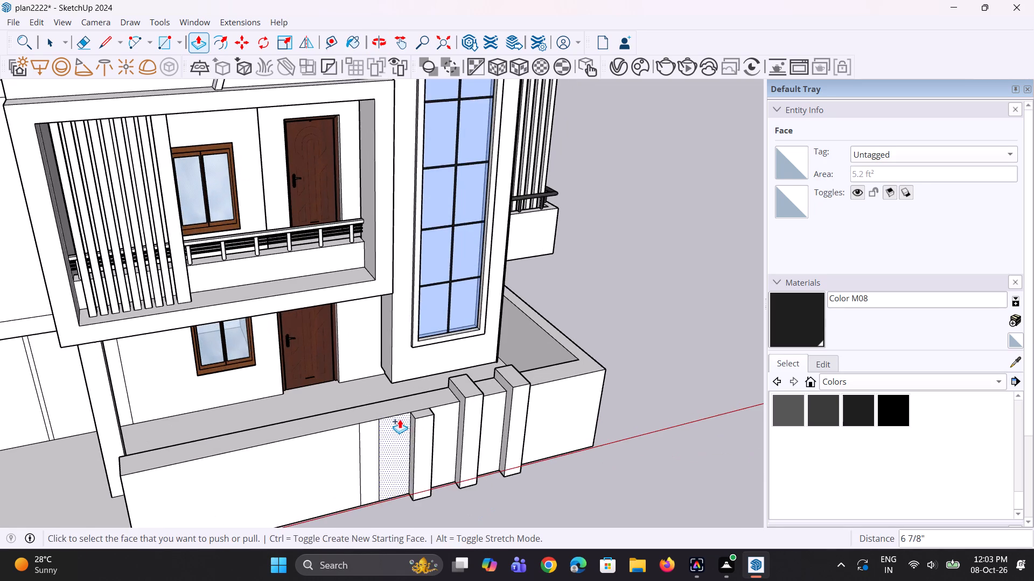
scroll(400, 419, up, 2)
click(417, 407)
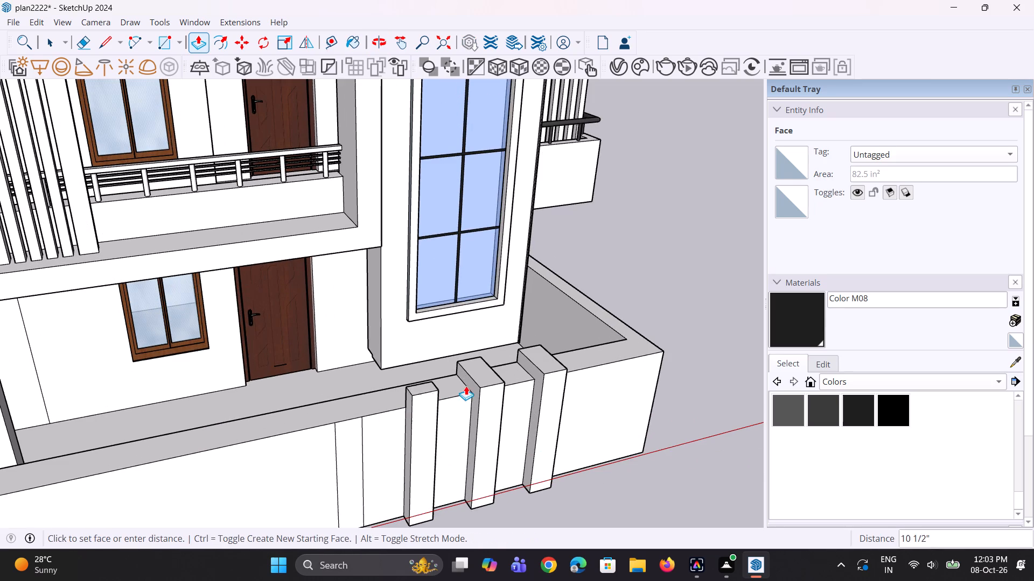
click(474, 380)
Extend the third pier top's house-side face 1' 4 1/8" across the boundary wall to its inner edge.
middle_drag(359, 430, 540, 445)
scroll(441, 409, up, 2)
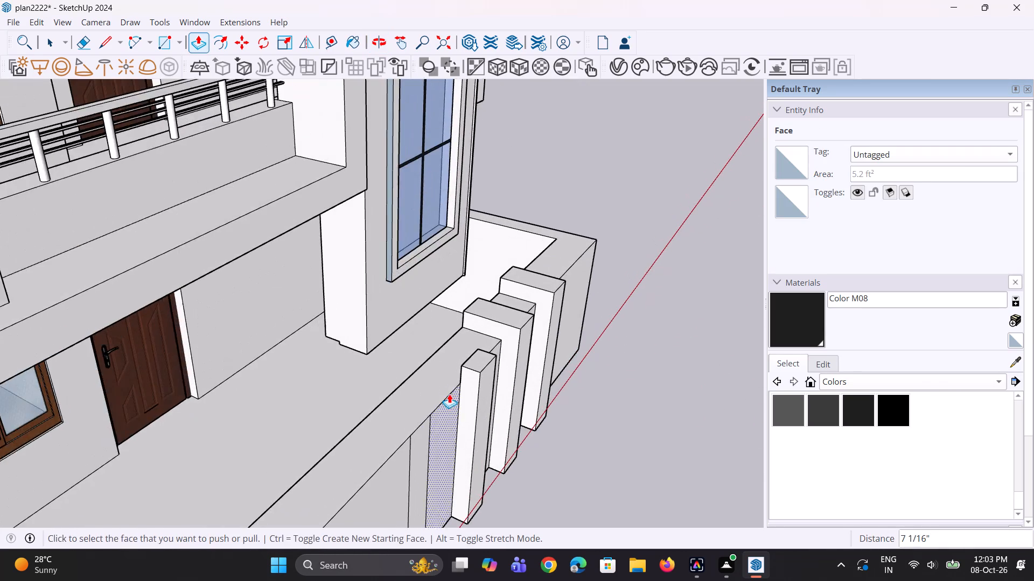
scroll(449, 394, up, 5)
middle_drag(450, 370, 535, 349)
scroll(518, 326, up, 4)
middle_drag(525, 329, 568, 327)
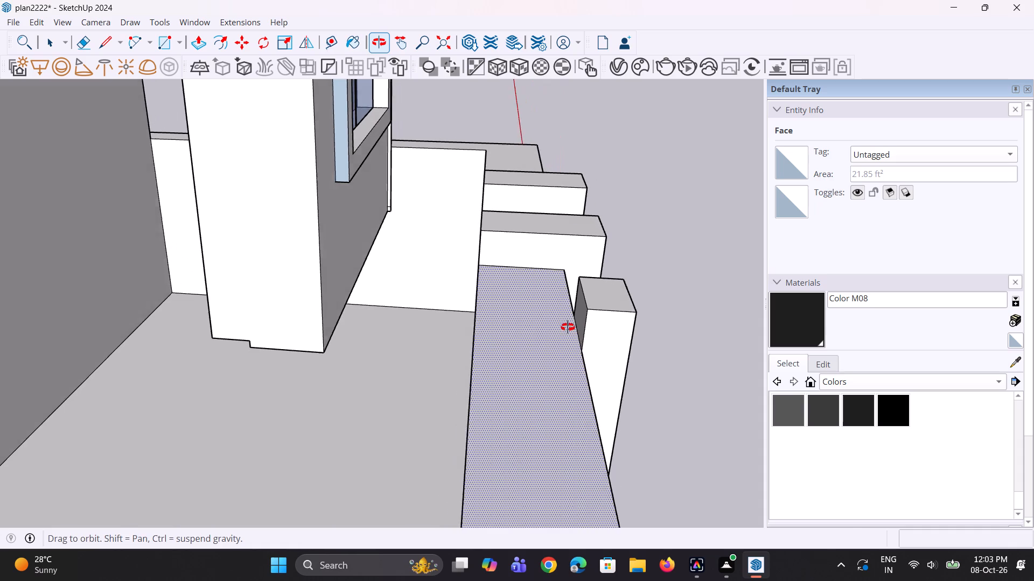
middle_drag(568, 327, 569, 327)
click(579, 303)
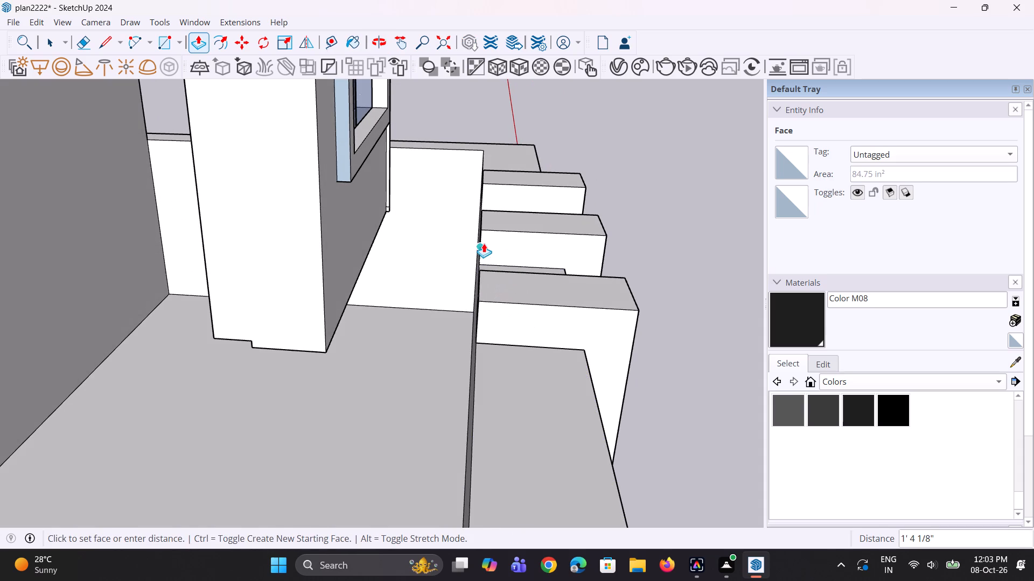
click(483, 242)
Examine the three finished piers and the remaining strip on the front boundary wall against the whole house front.
scroll(501, 331, down, 10)
middle_drag(678, 344, 532, 306)
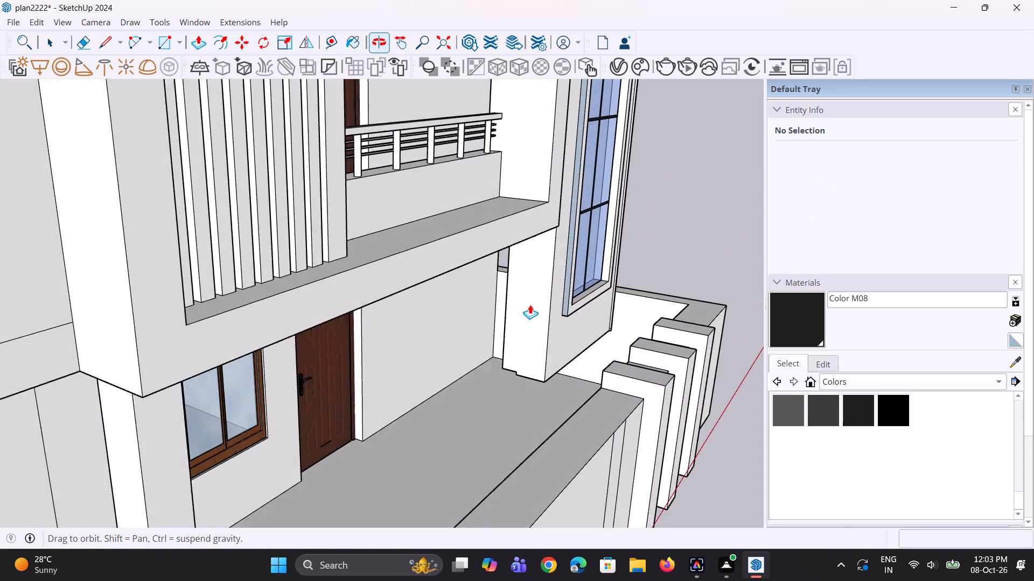
scroll(485, 345, down, 3)
scroll(550, 358, down, 9)
middle_drag(638, 398, 475, 376)
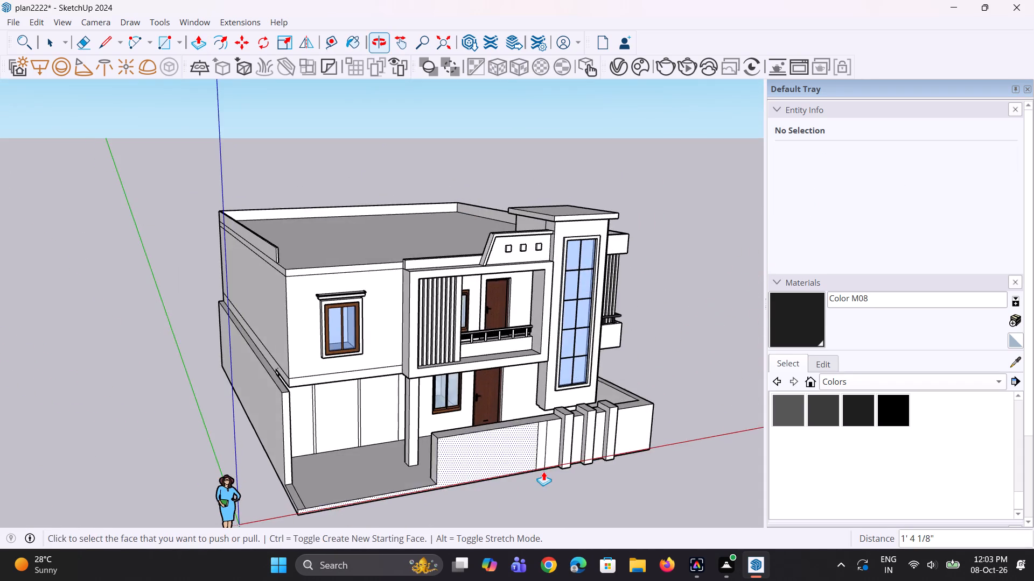
scroll(511, 415, down, 4)
middle_drag(567, 467, 521, 428)
scroll(536, 466, up, 5)
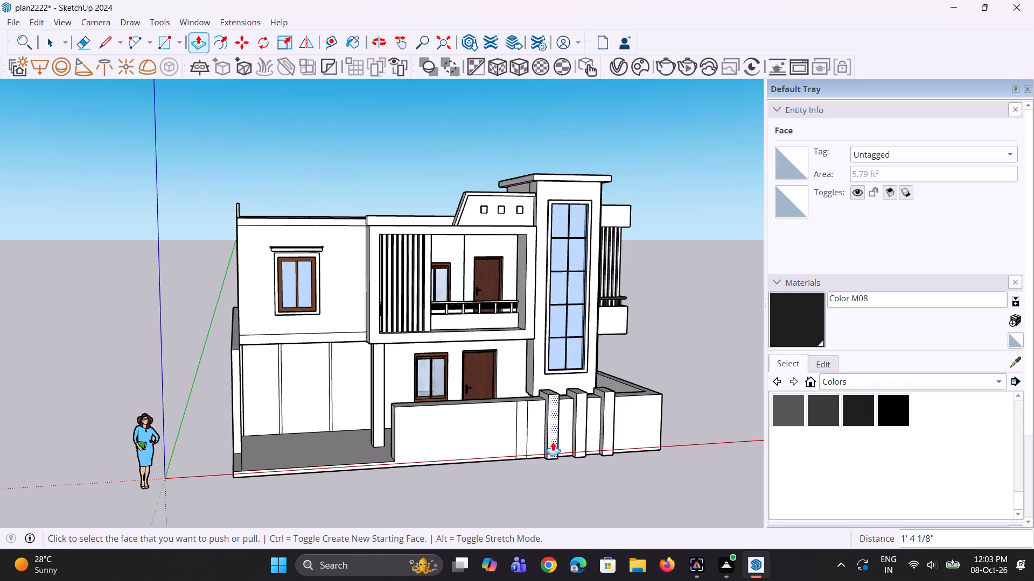
scroll(552, 398, down, 3)
middle_drag(544, 397, 518, 395)
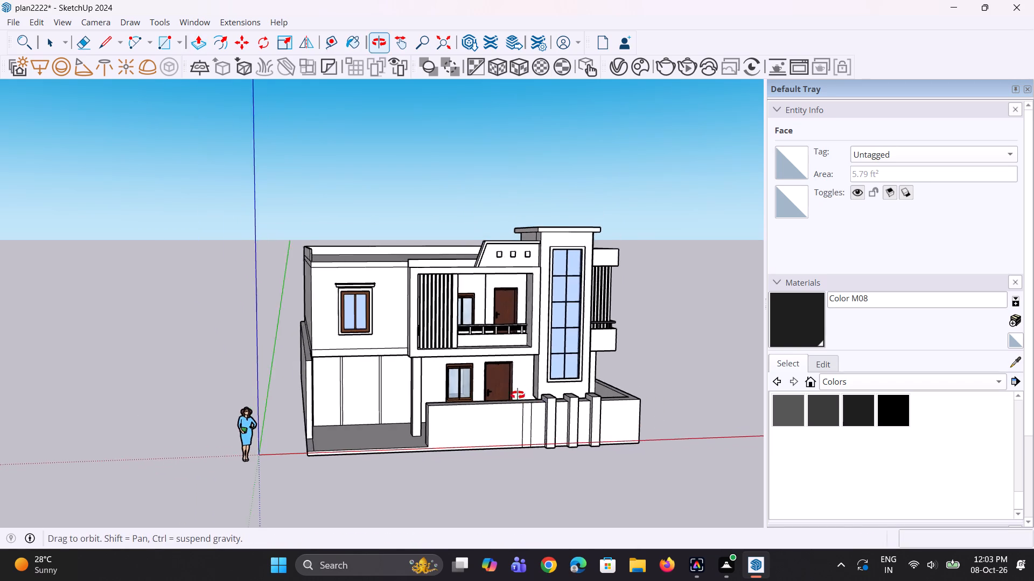
middle_drag(518, 395, 516, 394)
scroll(528, 445, up, 6)
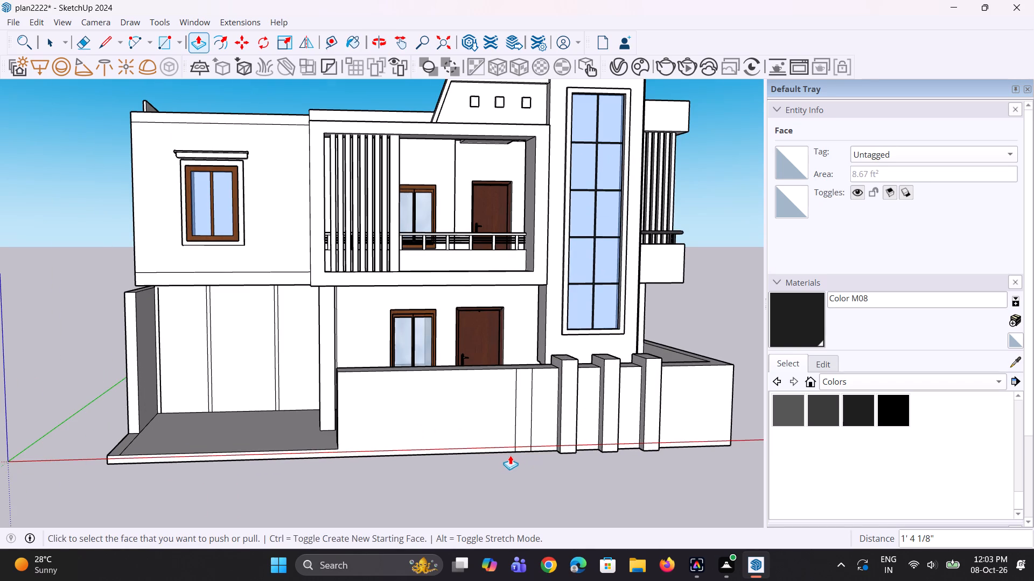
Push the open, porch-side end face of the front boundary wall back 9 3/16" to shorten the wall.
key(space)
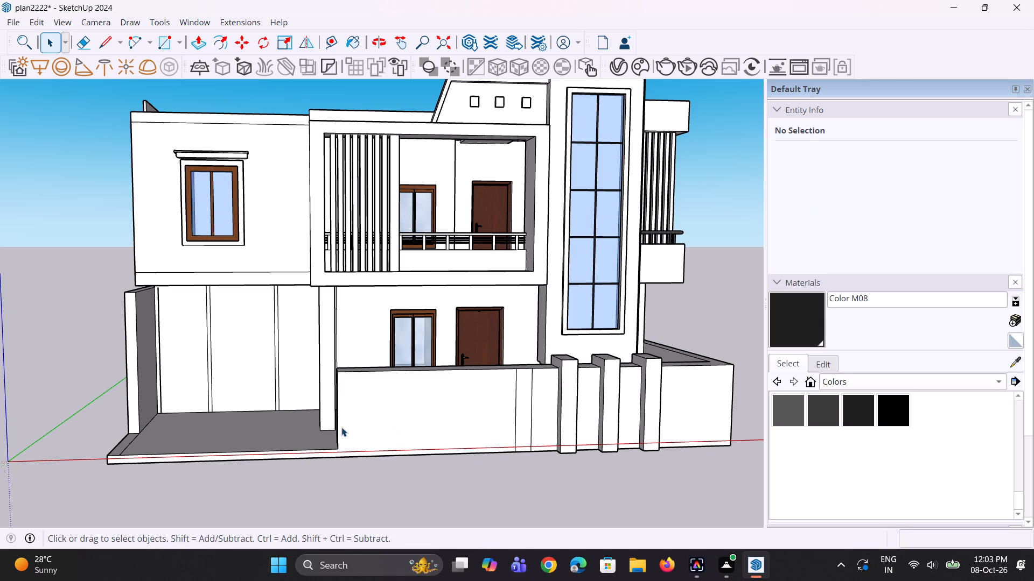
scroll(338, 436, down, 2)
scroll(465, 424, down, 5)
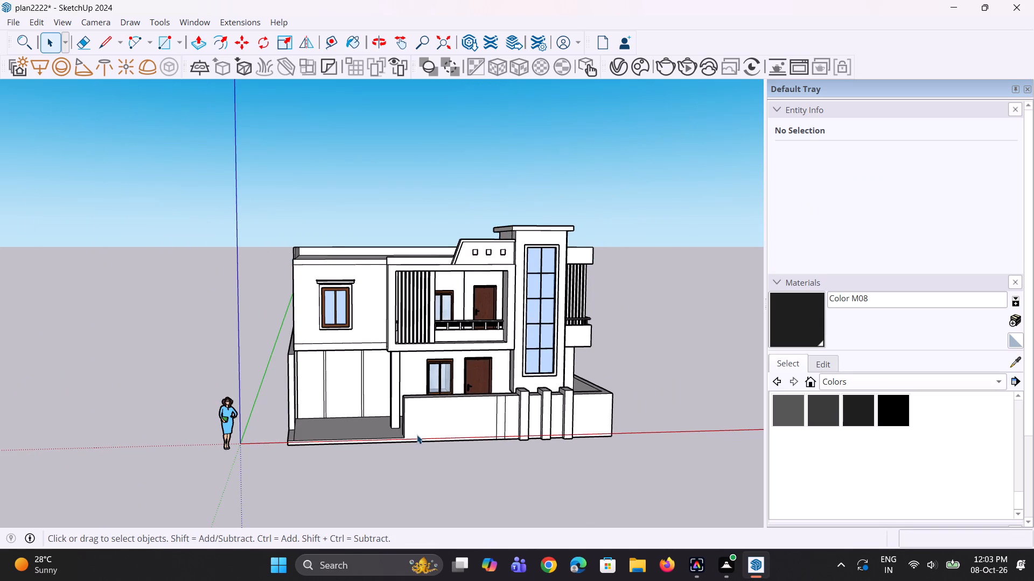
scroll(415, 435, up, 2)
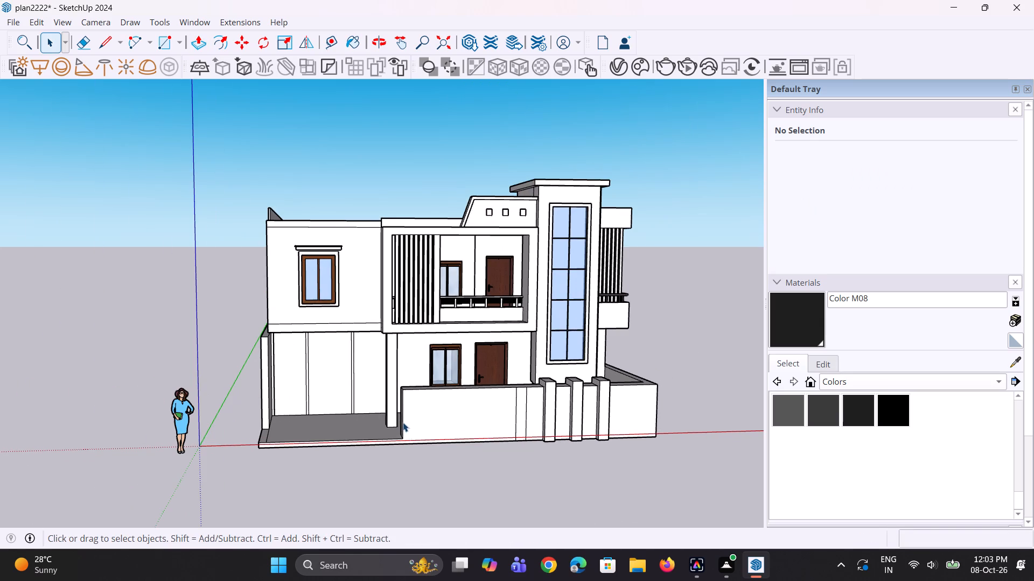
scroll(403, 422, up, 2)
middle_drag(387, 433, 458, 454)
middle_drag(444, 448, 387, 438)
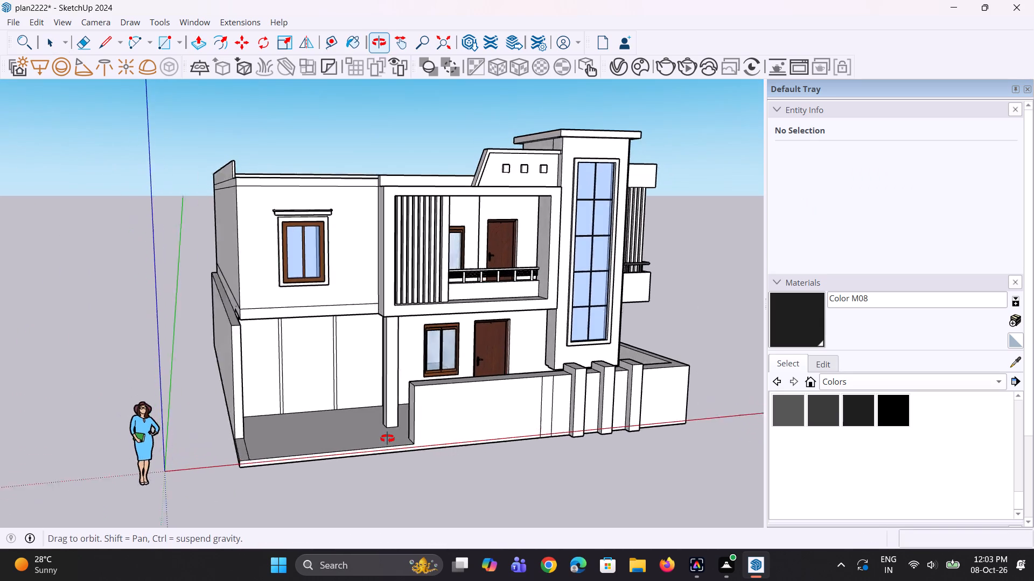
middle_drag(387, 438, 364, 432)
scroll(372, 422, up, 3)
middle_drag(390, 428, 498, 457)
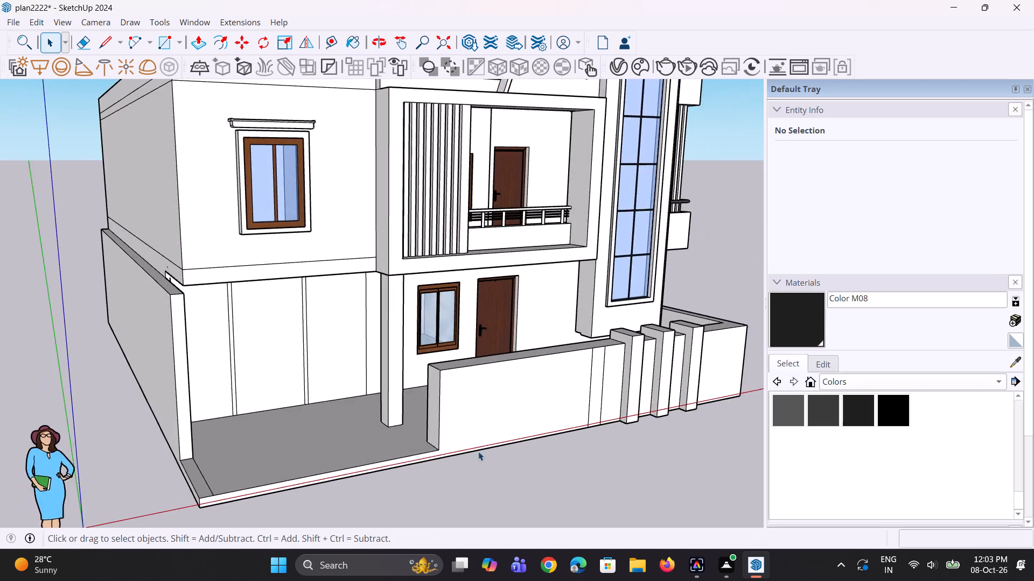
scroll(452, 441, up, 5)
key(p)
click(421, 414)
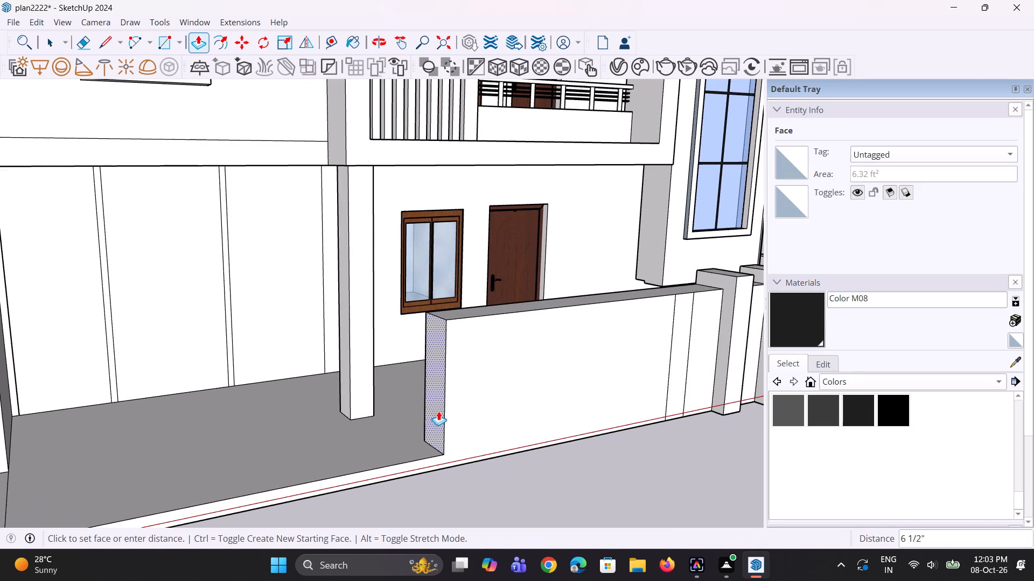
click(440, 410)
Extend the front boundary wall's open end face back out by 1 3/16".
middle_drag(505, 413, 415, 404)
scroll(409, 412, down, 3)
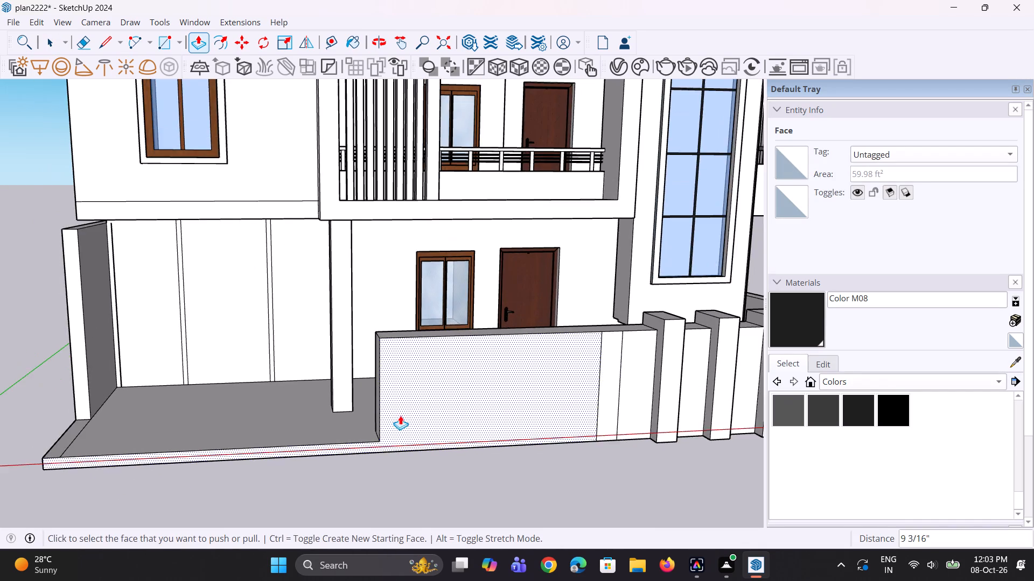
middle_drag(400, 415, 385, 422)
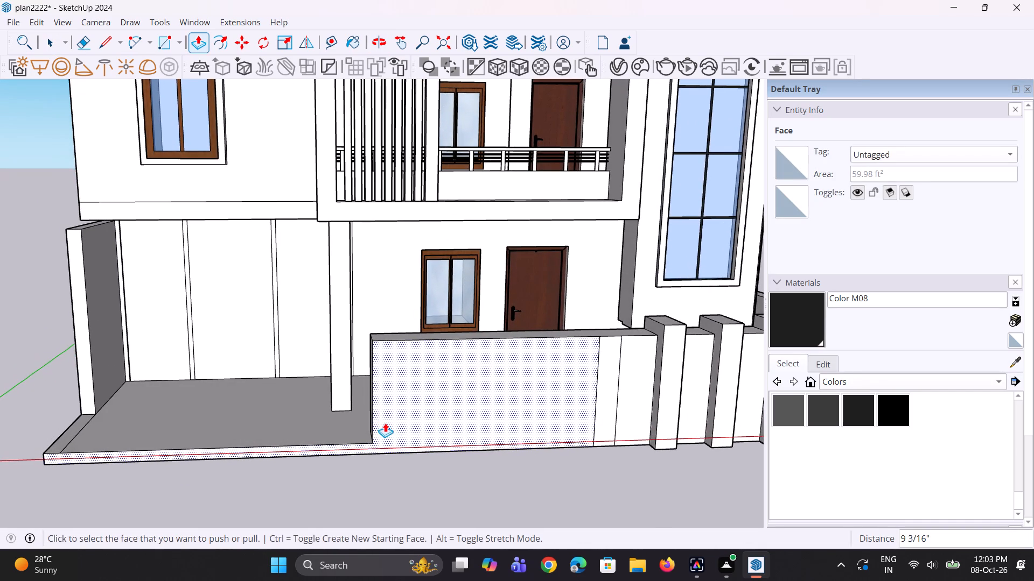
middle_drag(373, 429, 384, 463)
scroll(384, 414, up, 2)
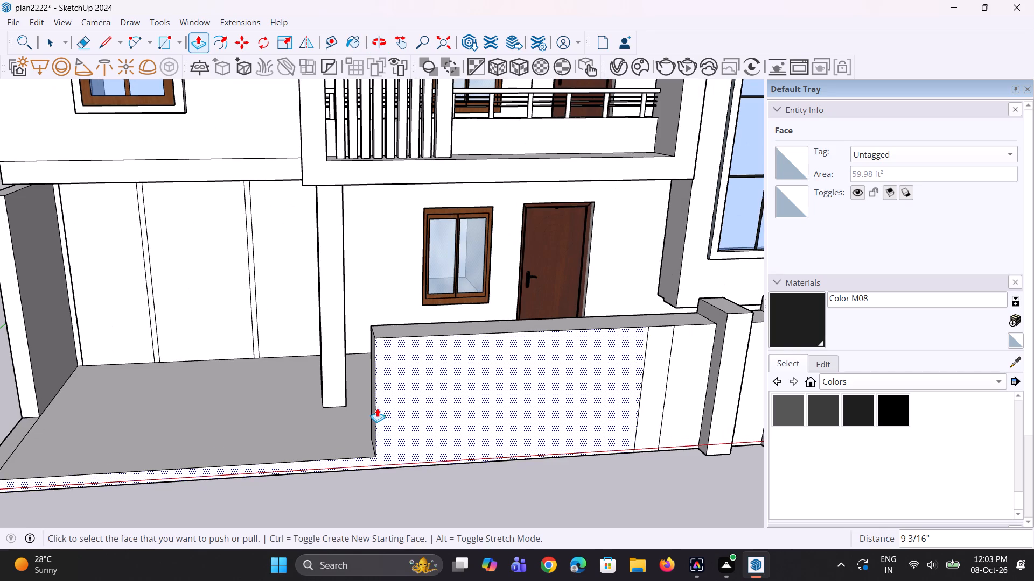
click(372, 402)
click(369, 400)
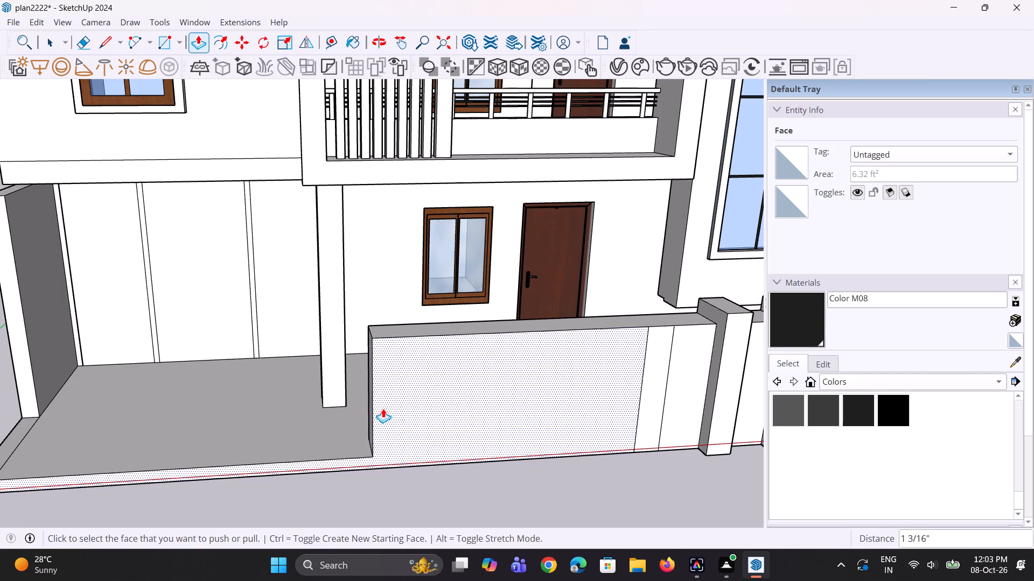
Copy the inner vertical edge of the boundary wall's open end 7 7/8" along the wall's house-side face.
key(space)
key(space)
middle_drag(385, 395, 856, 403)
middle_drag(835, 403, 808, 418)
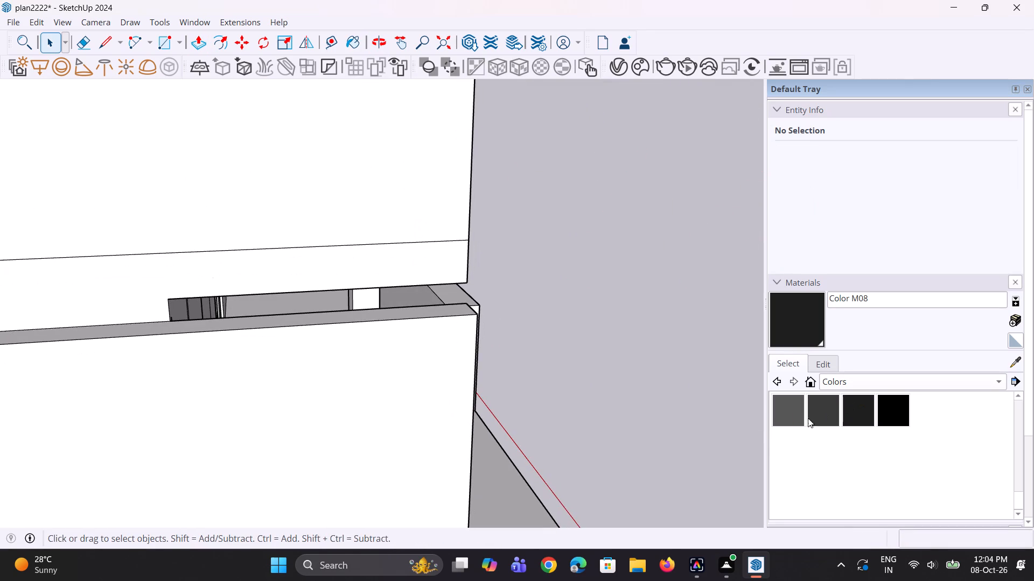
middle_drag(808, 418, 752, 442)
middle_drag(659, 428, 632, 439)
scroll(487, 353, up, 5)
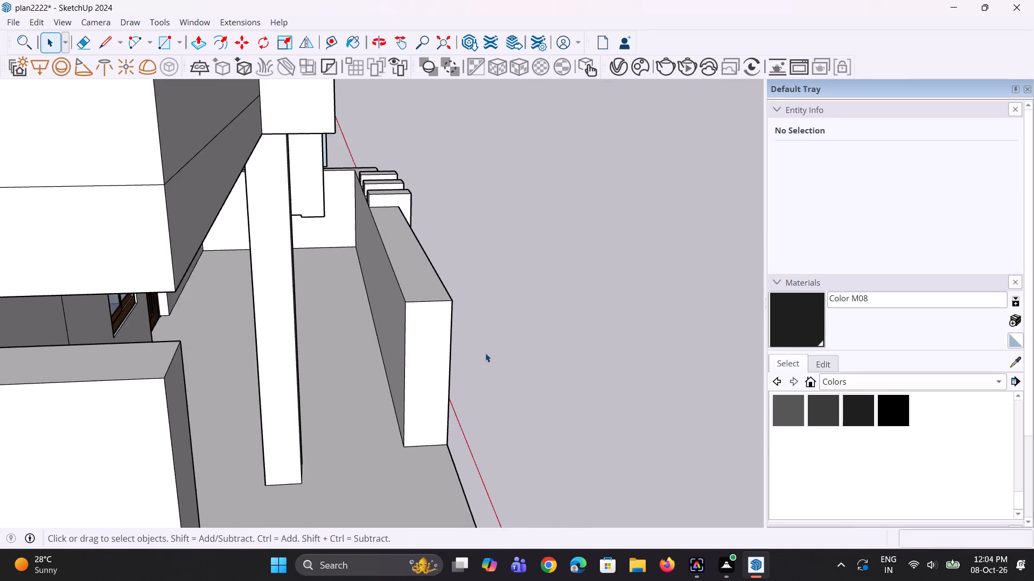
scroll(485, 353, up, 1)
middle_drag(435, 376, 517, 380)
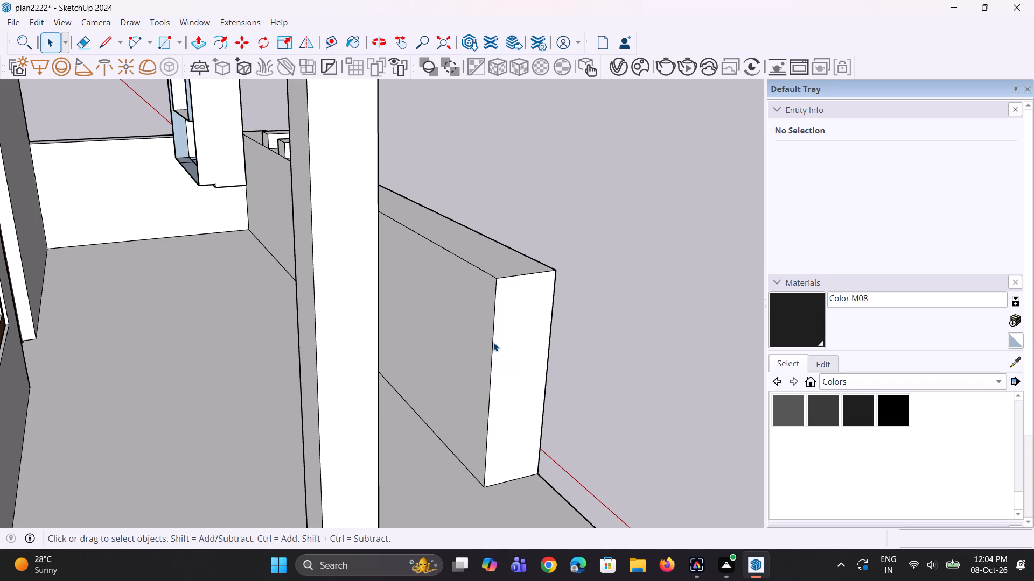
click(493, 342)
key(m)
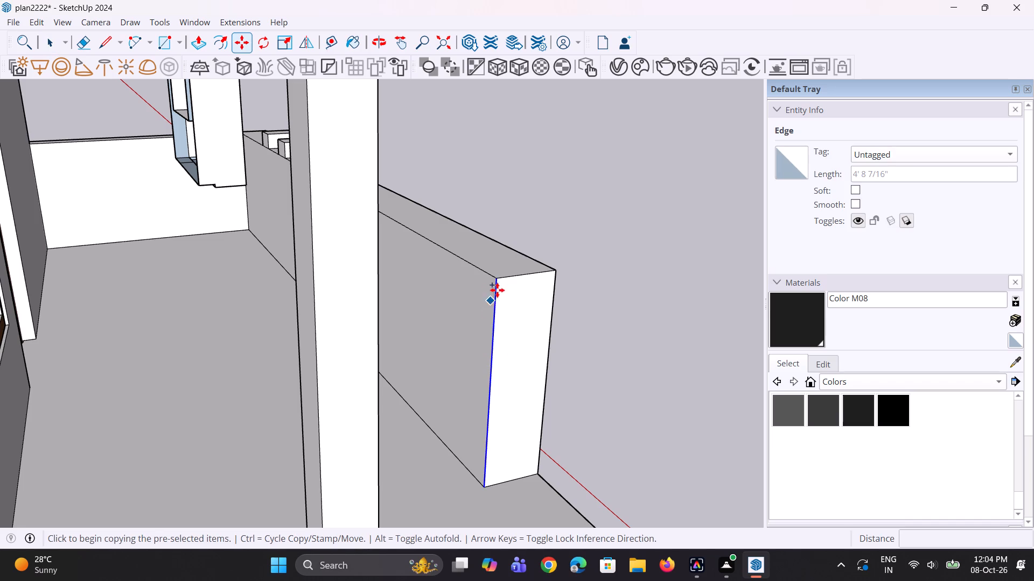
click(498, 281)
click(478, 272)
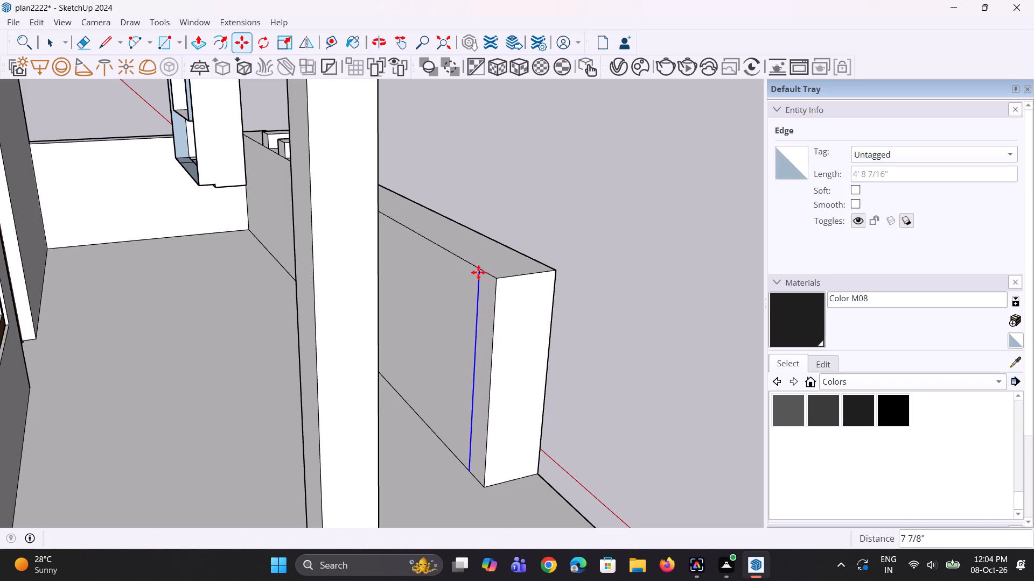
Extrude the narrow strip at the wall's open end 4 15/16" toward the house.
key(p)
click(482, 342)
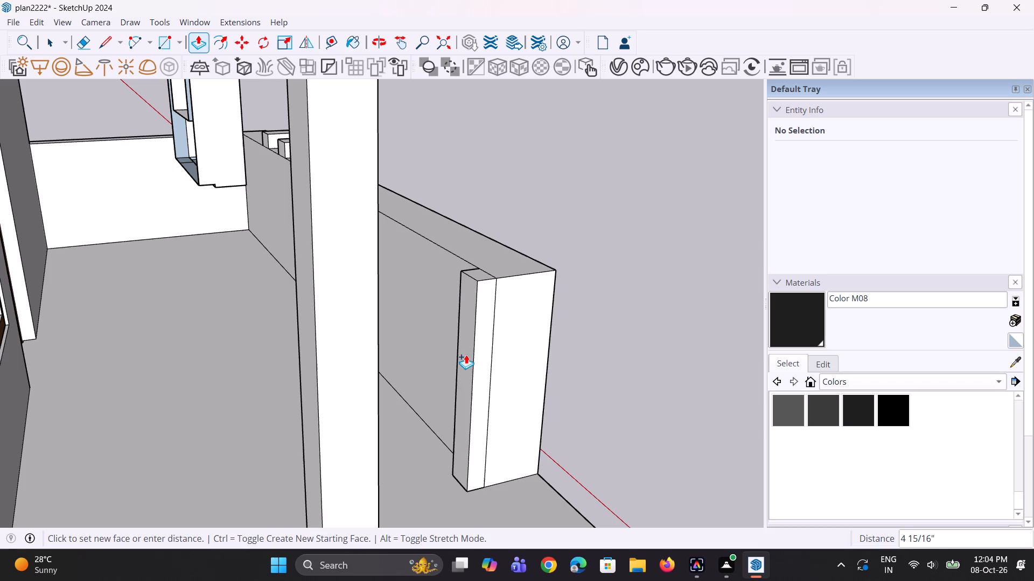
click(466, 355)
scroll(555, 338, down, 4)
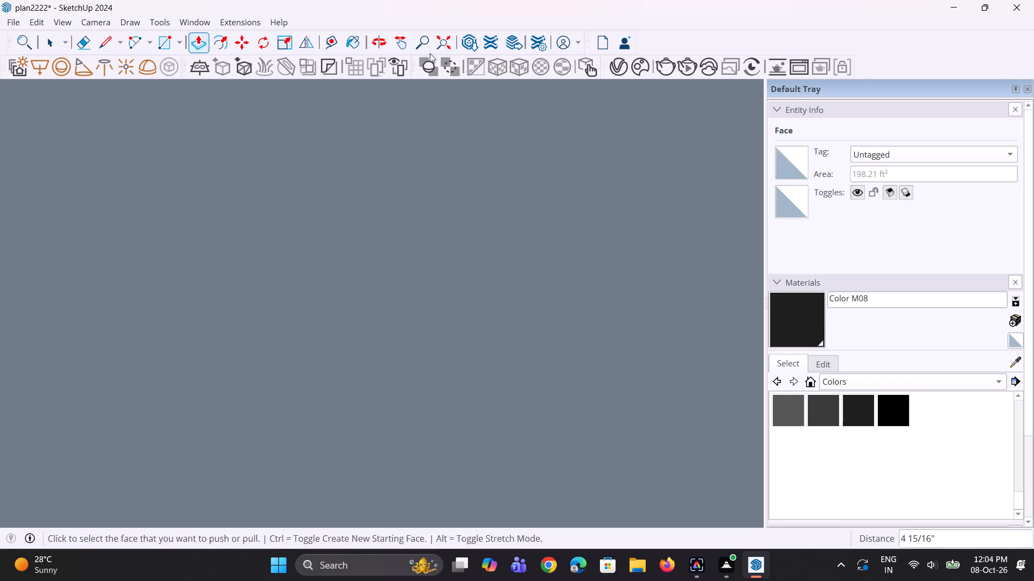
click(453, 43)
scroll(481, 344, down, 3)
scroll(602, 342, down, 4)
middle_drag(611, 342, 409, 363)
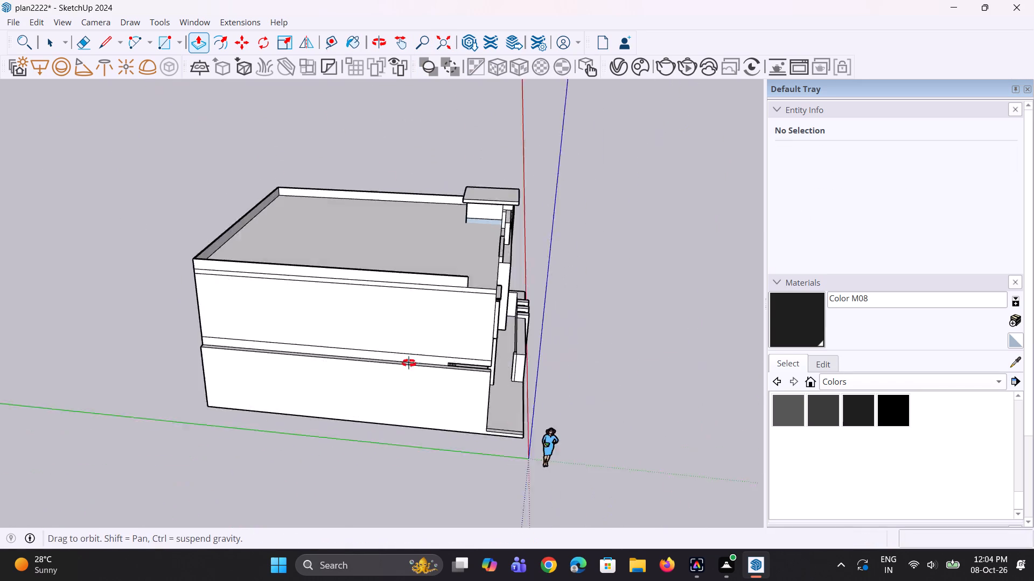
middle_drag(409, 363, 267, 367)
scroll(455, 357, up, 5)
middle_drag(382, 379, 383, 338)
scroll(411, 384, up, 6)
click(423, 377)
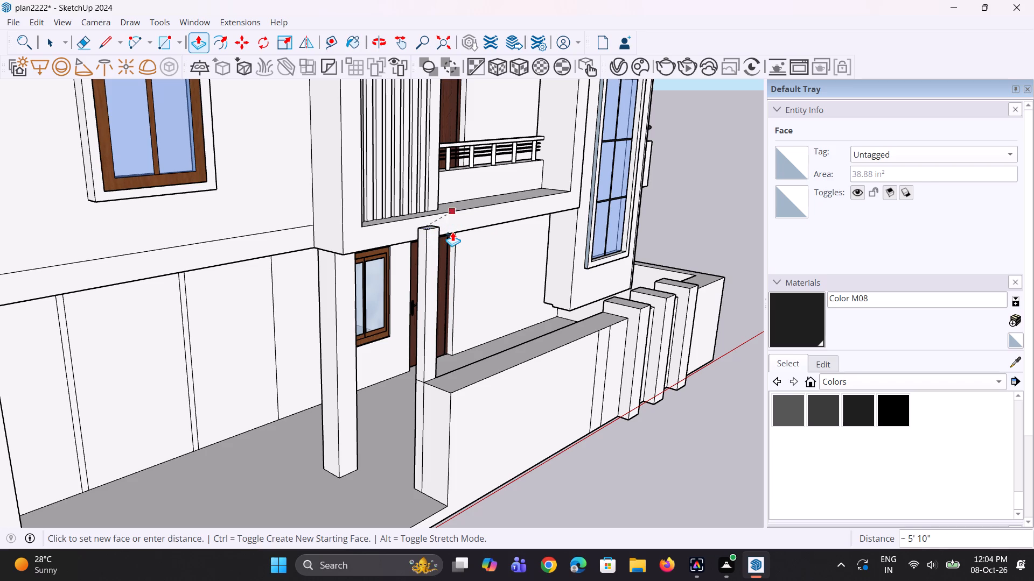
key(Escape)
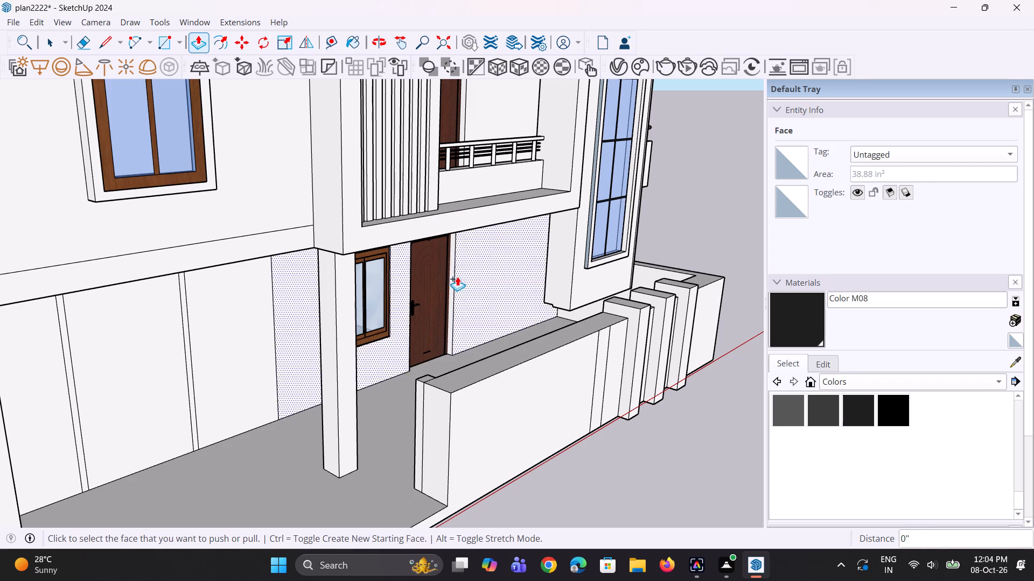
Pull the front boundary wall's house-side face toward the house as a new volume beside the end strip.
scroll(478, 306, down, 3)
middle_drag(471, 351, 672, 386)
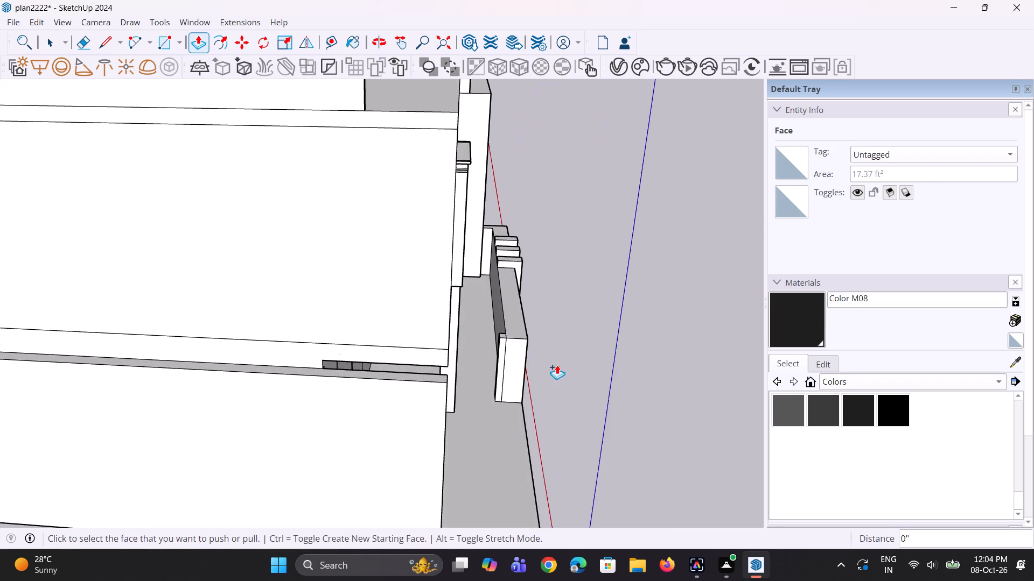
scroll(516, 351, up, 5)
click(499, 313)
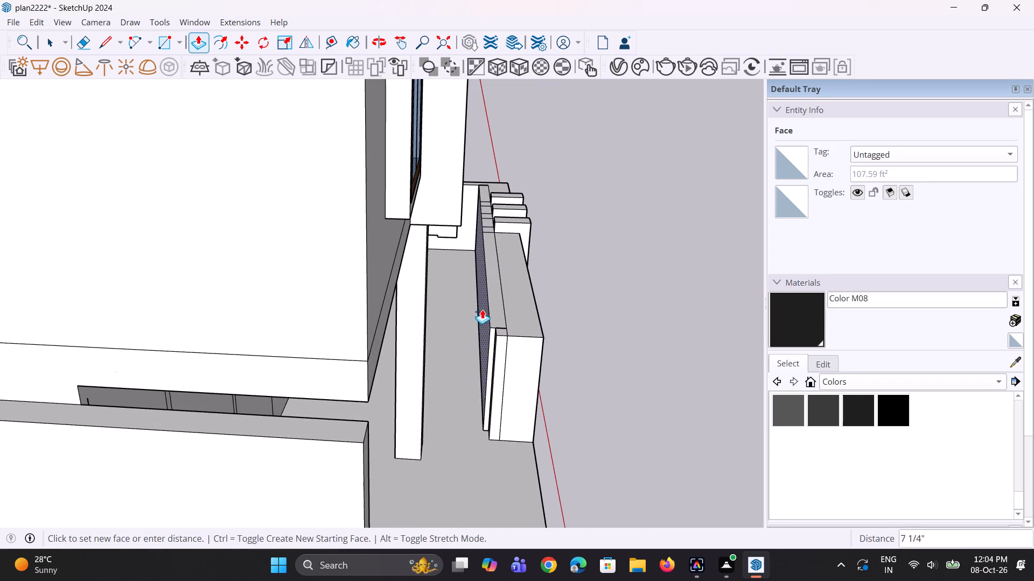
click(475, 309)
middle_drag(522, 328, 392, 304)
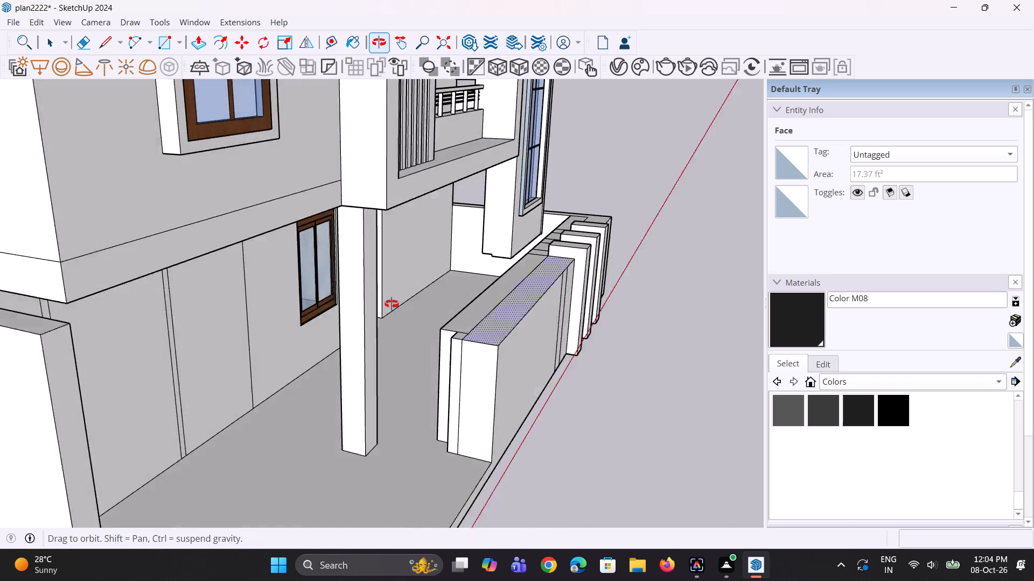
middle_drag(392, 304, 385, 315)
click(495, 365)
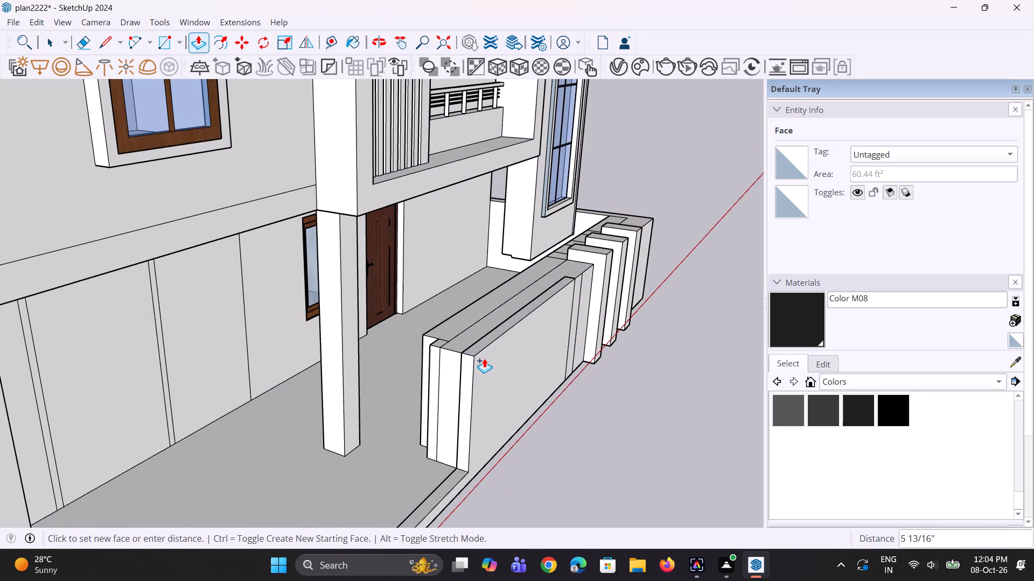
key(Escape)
Undo the boundary wall's end edits, its three piers and all the strips marked on its street-side face.
key(ctrl+z)
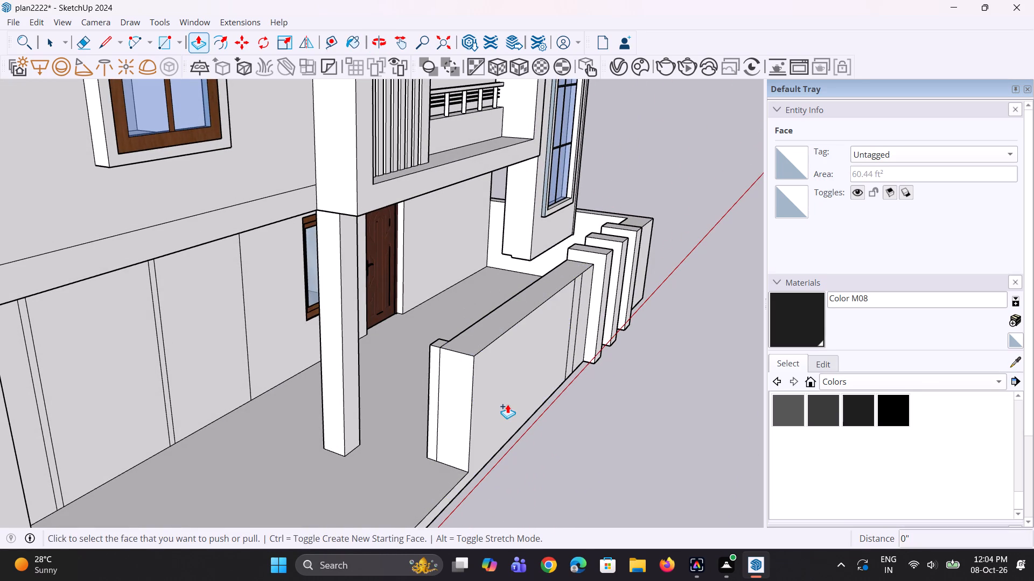
key(ctrl+z)
key(ctrl+z)
key(ctrl+z)
key(ctrl+z)
key(ctrl+z)
key(ctrl+z)
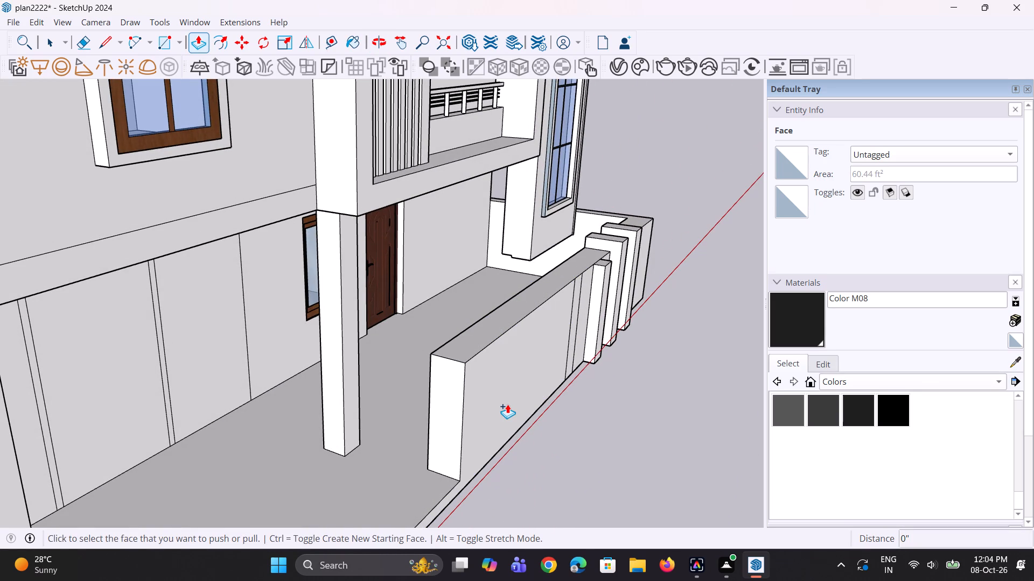
key(ctrl+z)
key(ctrl+z)
key(ctrl+z)
key(ctrl+z)
key(ctrl+z)
key(ctrl+z)
key(ctrl+z)
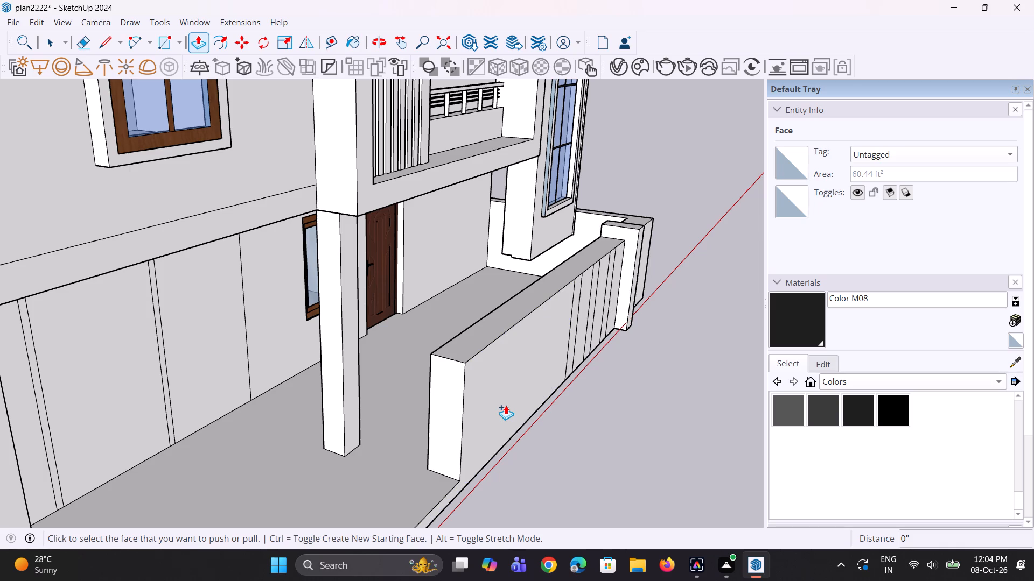
key(ctrl+z)
key(ctrl+z)
key(ctrl+z)
key(ctrl+z)
key(ctrl+z)
key(ctrl+z)
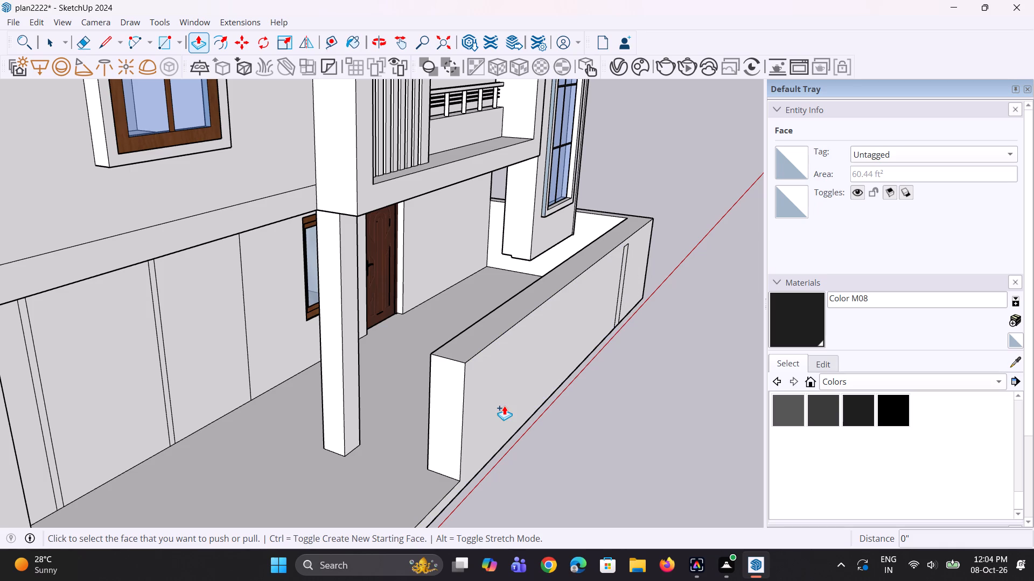
key(ctrl+z)
key(ctrl+z)
Push the street-side face of the front boundary wall inward 7 7/8" toward the house.
click(519, 401)
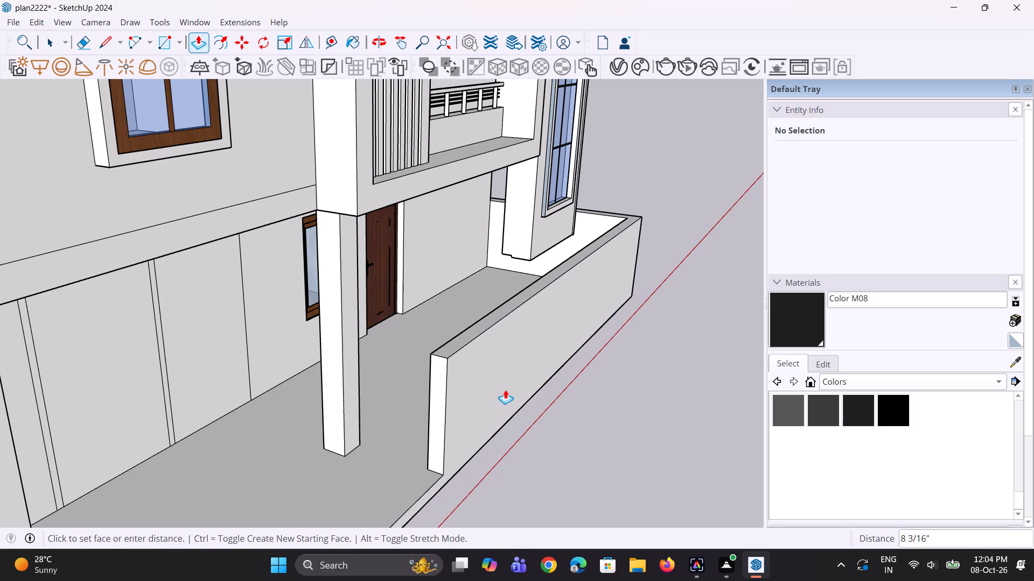
click(505, 392)
Pull the front boundary wall's inner face toward the house to thicken the wall on the porch side.
middle_drag(393, 424, 591, 465)
middle_drag(551, 457, 447, 458)
scroll(630, 432, up, 2)
scroll(561, 424, up, 2)
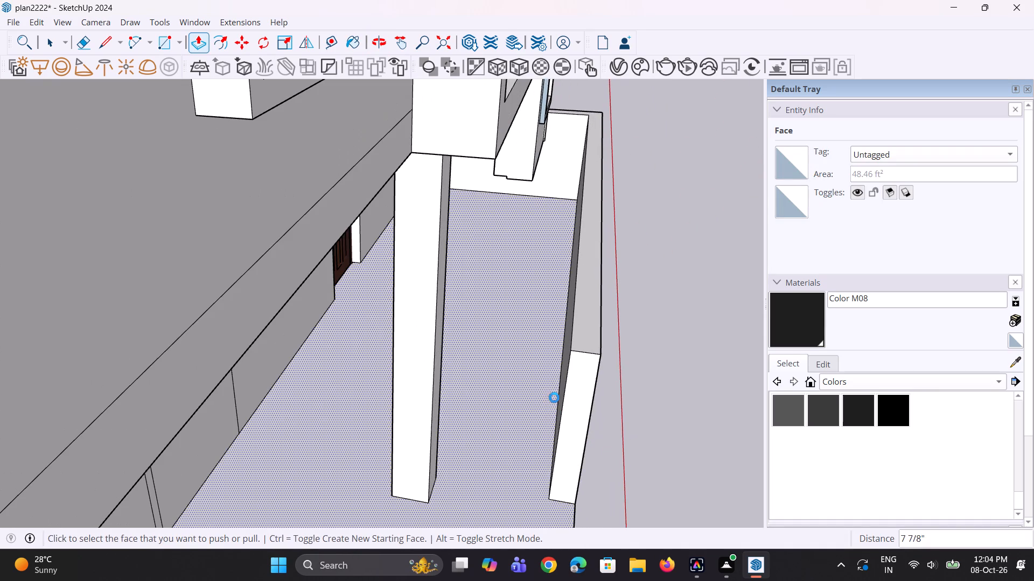
middle_drag(543, 419, 588, 419)
scroll(574, 399, up, 2)
click(583, 395)
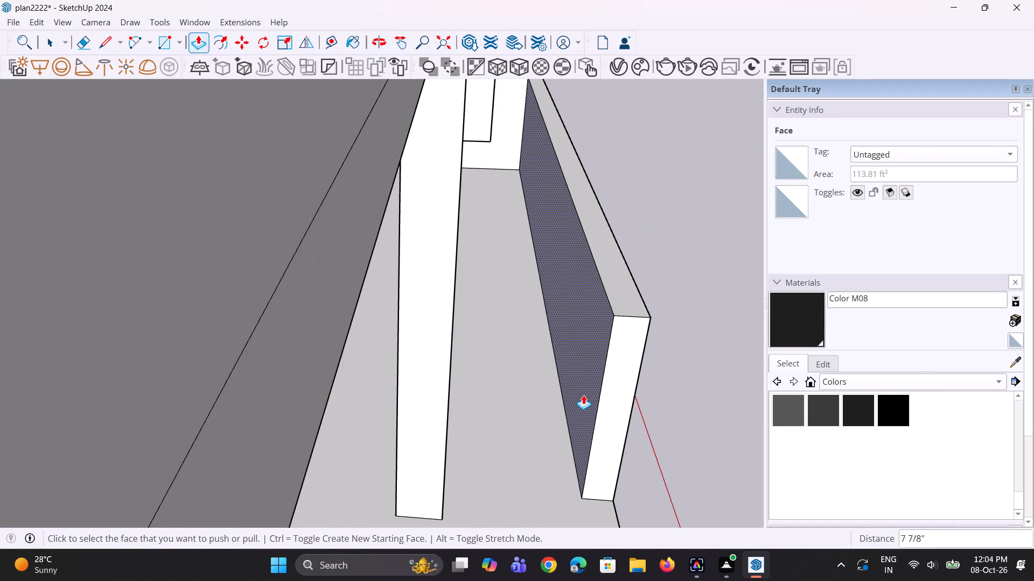
click(558, 382)
Push the front boundary wall's street-side face inward another 7 13/16" to slim the wall.
scroll(528, 407, down, 3)
middle_drag(649, 412, 600, 403)
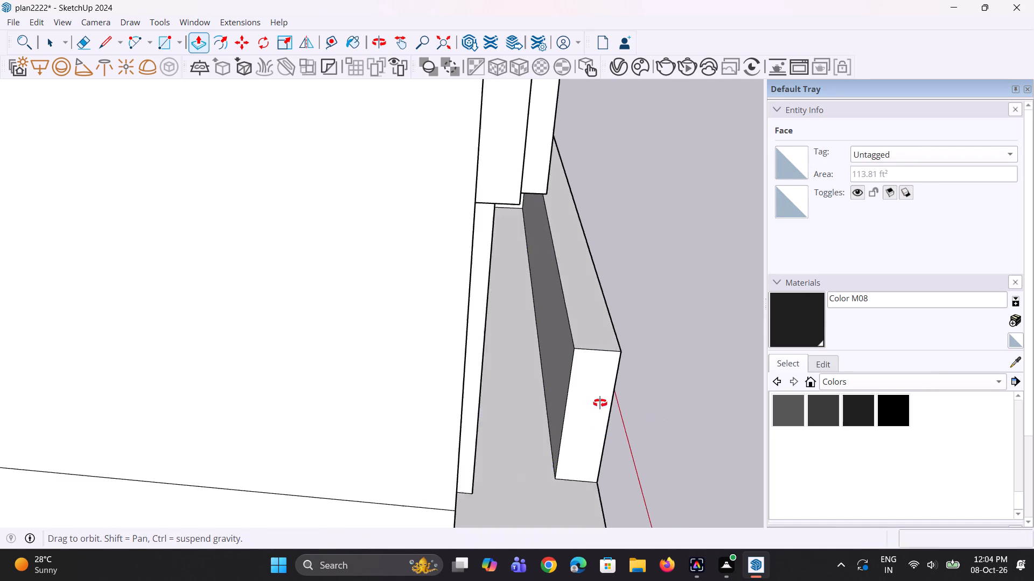
middle_drag(600, 403, 519, 384)
scroll(515, 389, down, 8)
click(644, 423)
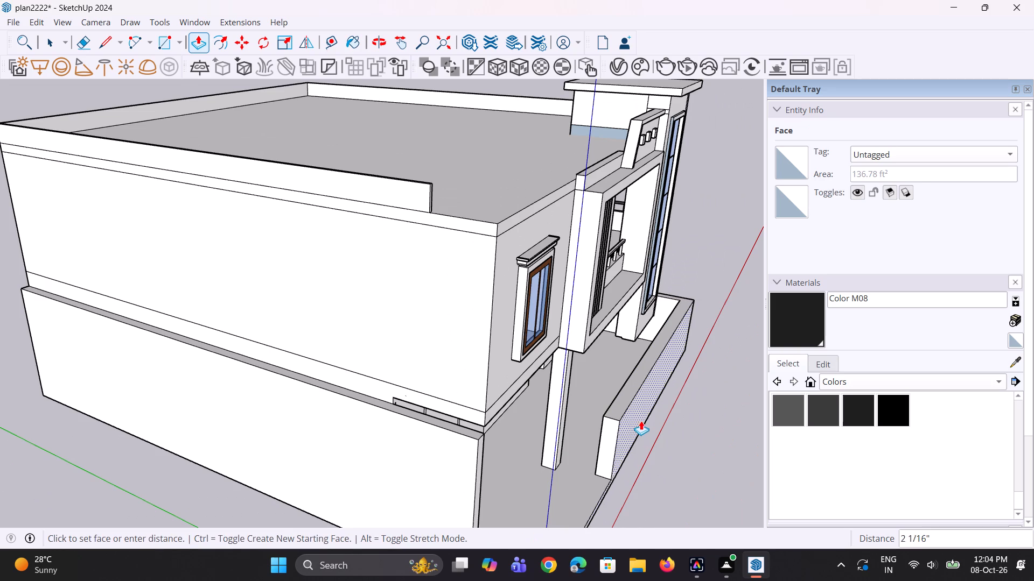
click(637, 417)
Examine the front boundary wall and its open end beside the porch column against the house front.
middle_drag(675, 401, 611, 337)
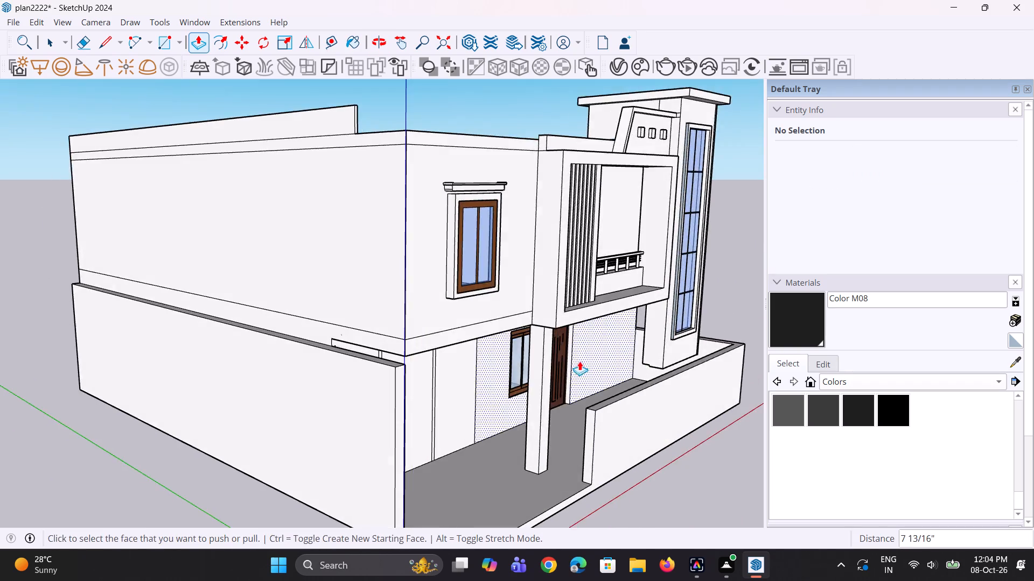
scroll(579, 367, down, 3)
middle_drag(609, 401, 527, 413)
scroll(524, 423, up, 2)
middle_drag(540, 429, 580, 456)
scroll(575, 455, up, 3)
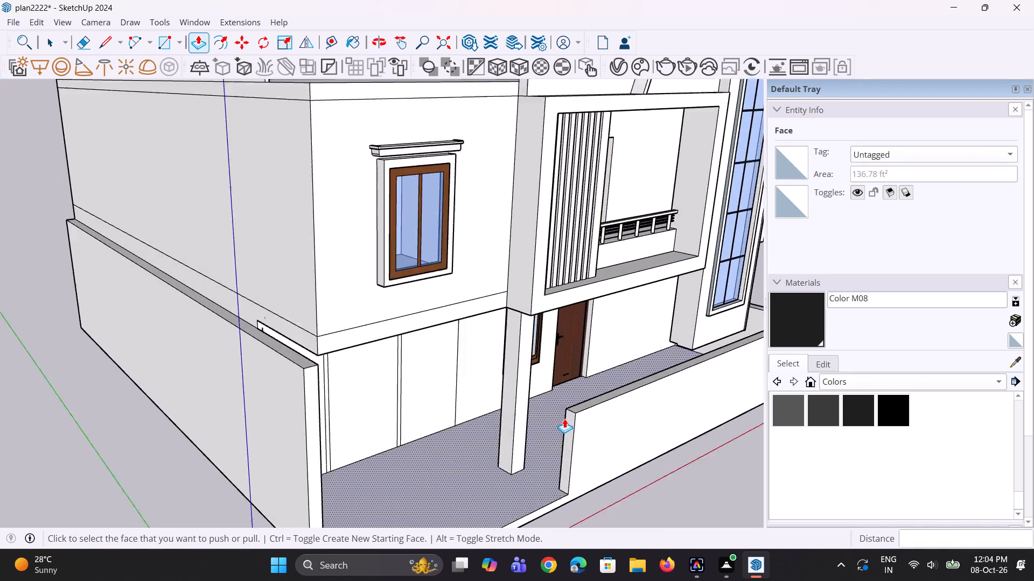
Copy the inner vertical edge at the front boundary wall's open end about 1' along the wall's porch-side face.
scroll(564, 419, up, 2)
middle_drag(562, 439, 599, 457)
scroll(558, 426, up, 7)
middle_drag(737, 457, 528, 394)
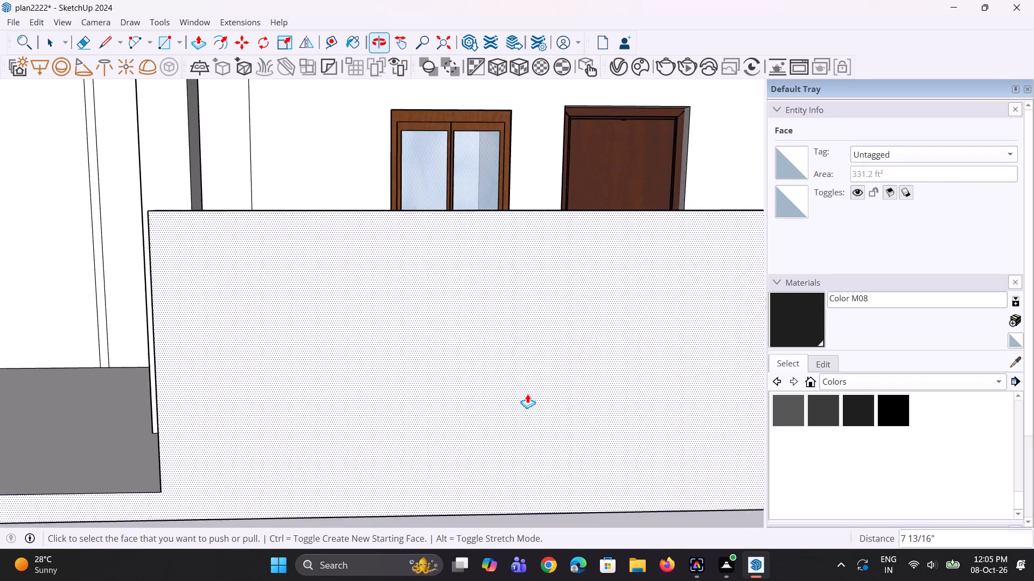
scroll(532, 398, down, 8)
middle_drag(516, 374, 841, 396)
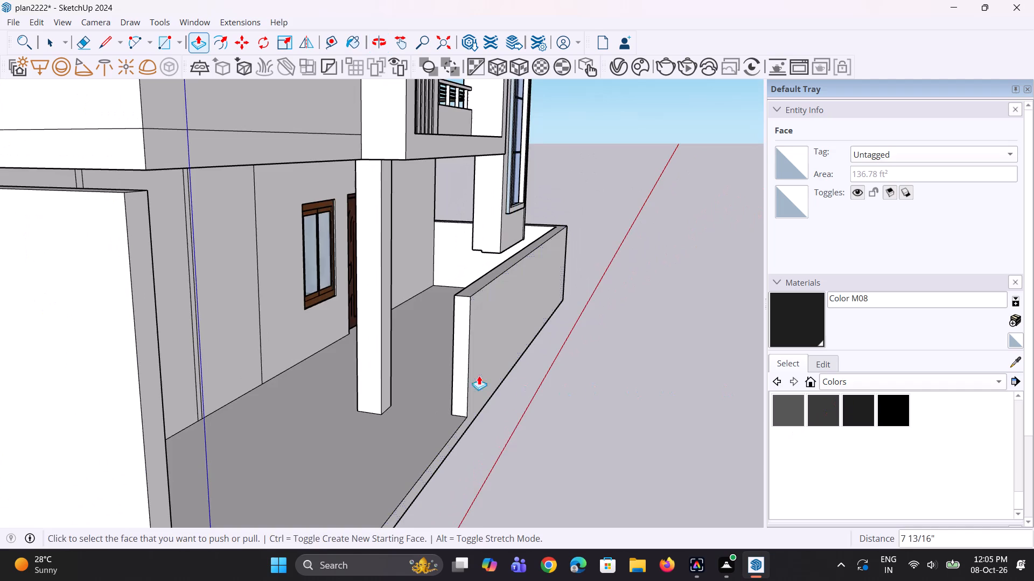
scroll(476, 375, up, 7)
middle_drag(383, 348, 458, 375)
key(space)
click(610, 425)
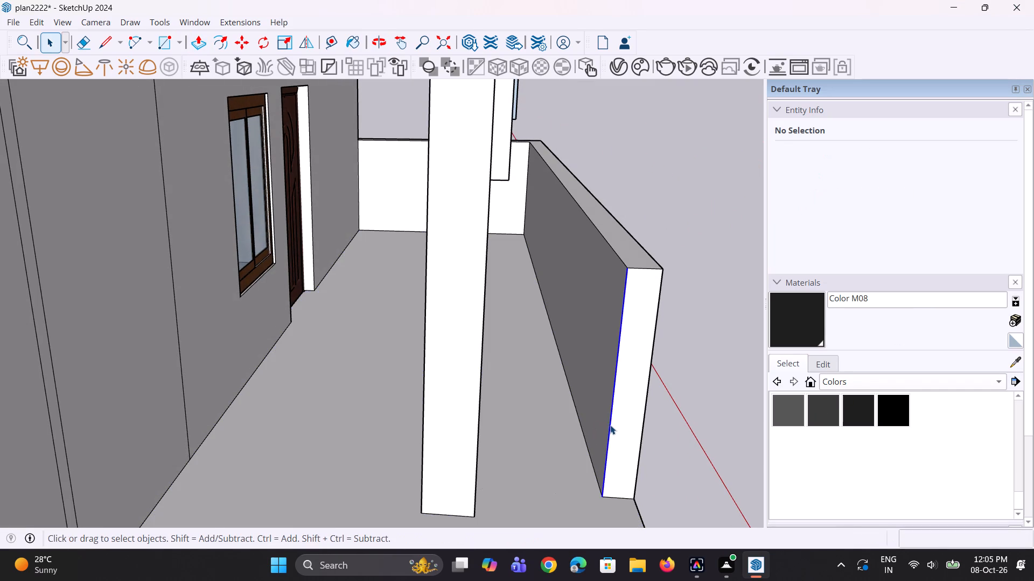
key(m)
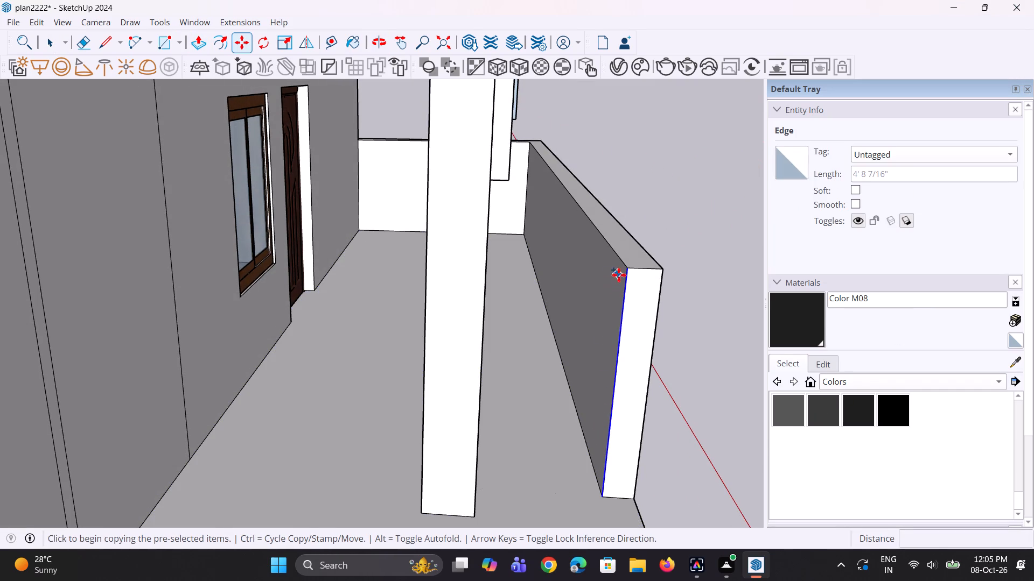
click(628, 268)
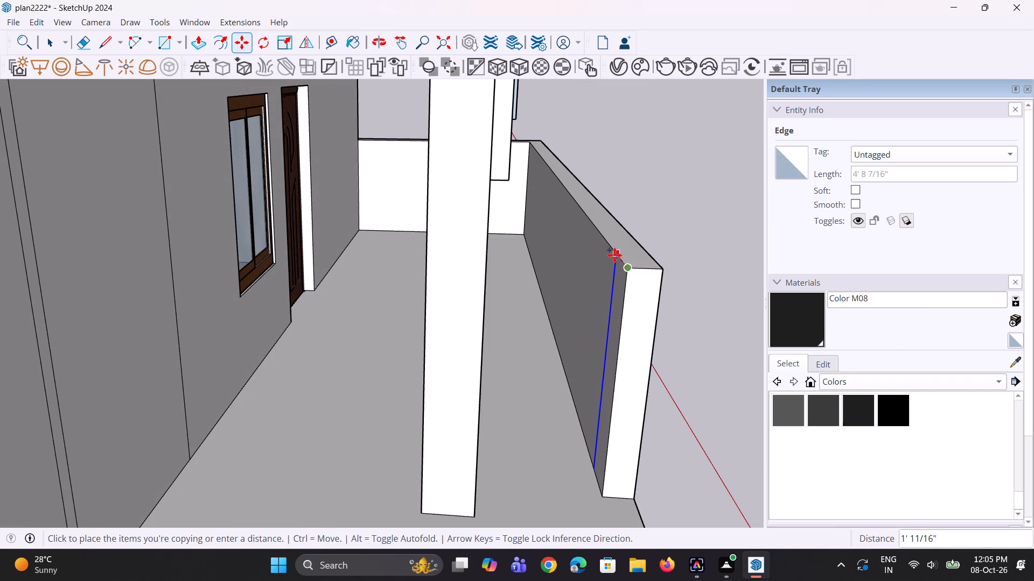
click(613, 254)
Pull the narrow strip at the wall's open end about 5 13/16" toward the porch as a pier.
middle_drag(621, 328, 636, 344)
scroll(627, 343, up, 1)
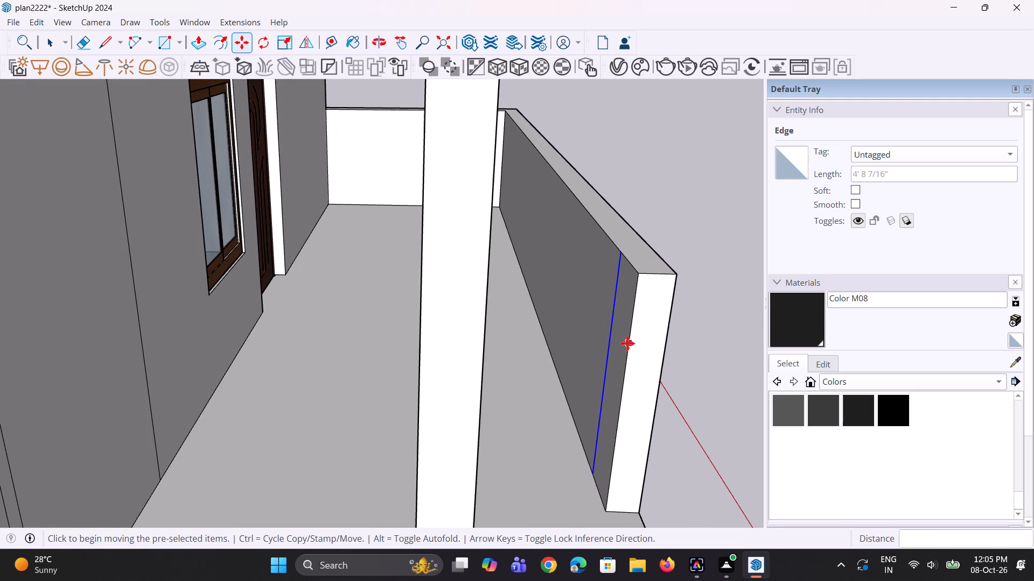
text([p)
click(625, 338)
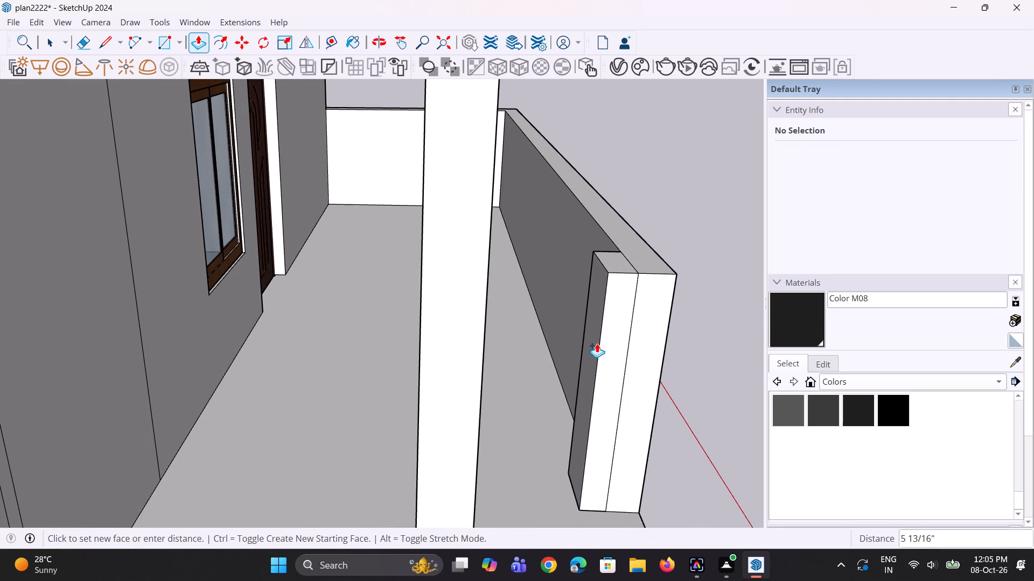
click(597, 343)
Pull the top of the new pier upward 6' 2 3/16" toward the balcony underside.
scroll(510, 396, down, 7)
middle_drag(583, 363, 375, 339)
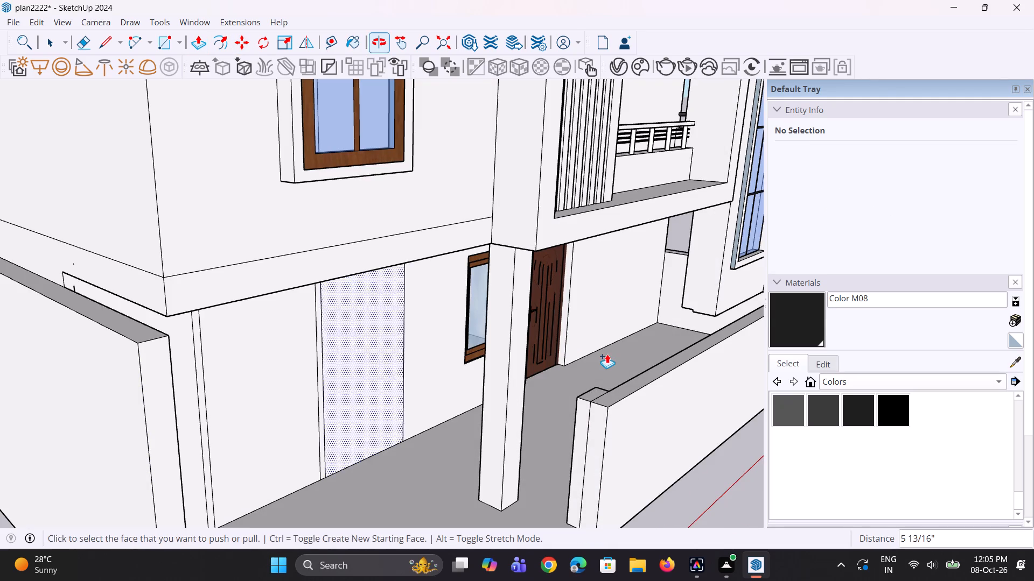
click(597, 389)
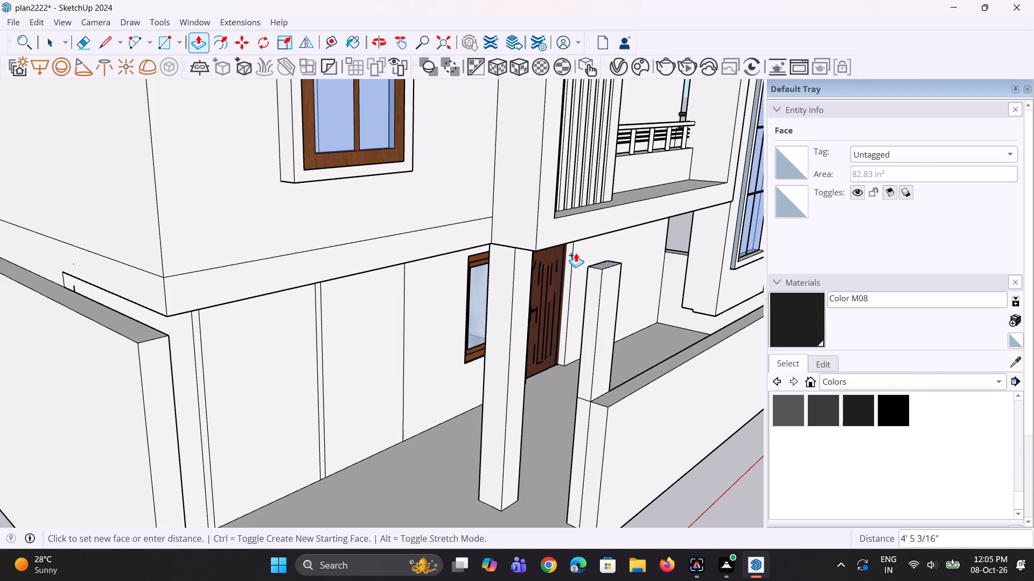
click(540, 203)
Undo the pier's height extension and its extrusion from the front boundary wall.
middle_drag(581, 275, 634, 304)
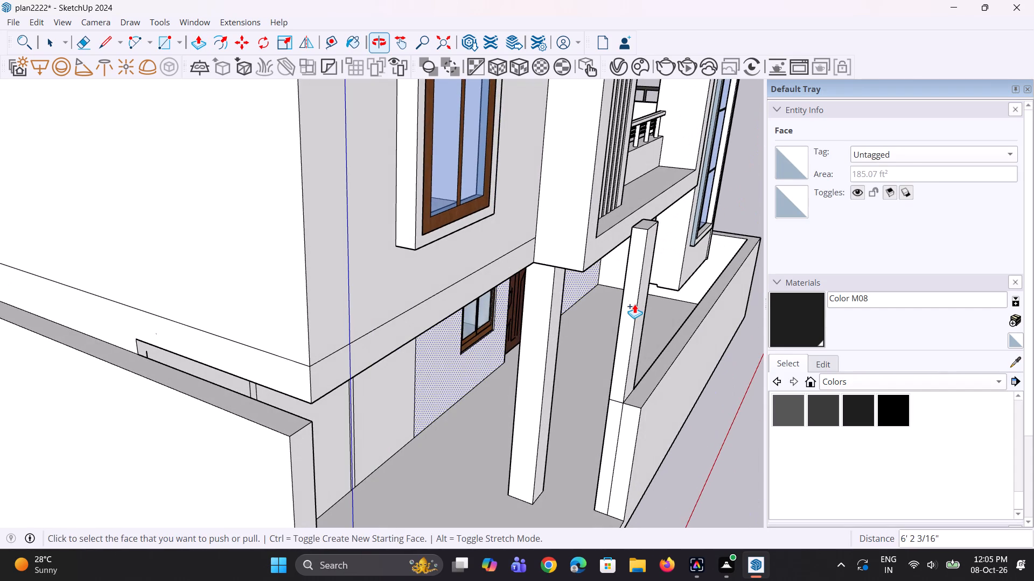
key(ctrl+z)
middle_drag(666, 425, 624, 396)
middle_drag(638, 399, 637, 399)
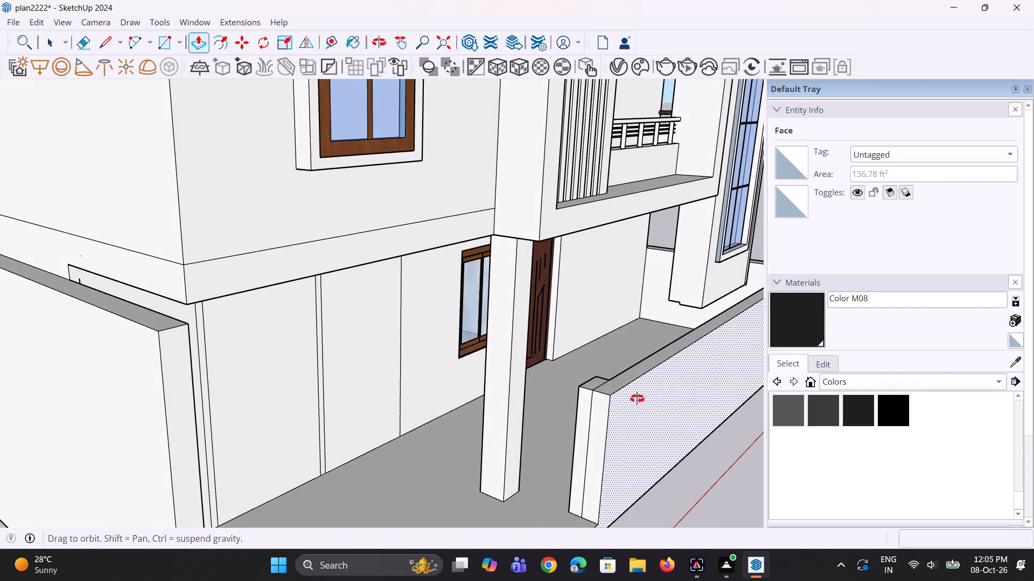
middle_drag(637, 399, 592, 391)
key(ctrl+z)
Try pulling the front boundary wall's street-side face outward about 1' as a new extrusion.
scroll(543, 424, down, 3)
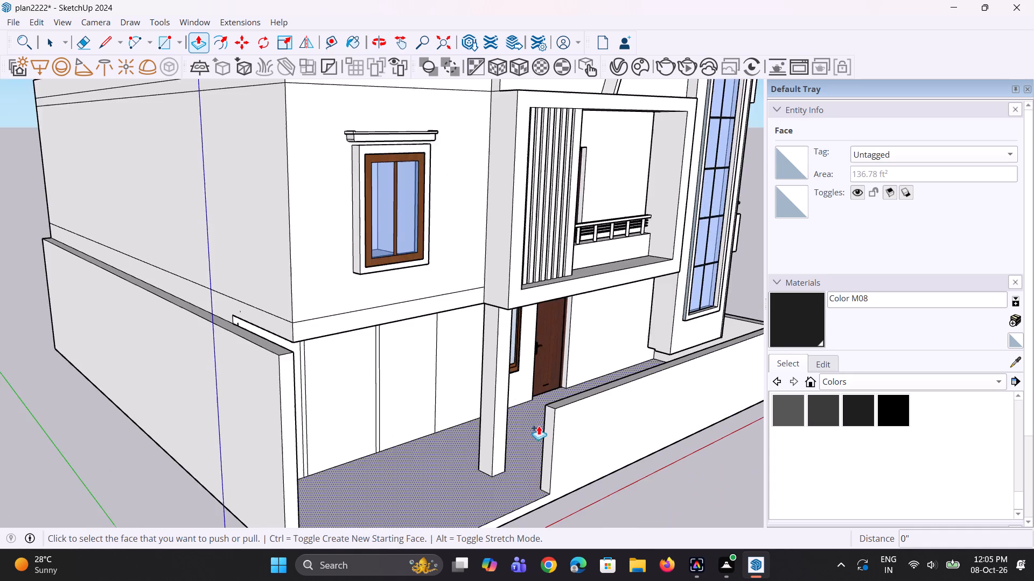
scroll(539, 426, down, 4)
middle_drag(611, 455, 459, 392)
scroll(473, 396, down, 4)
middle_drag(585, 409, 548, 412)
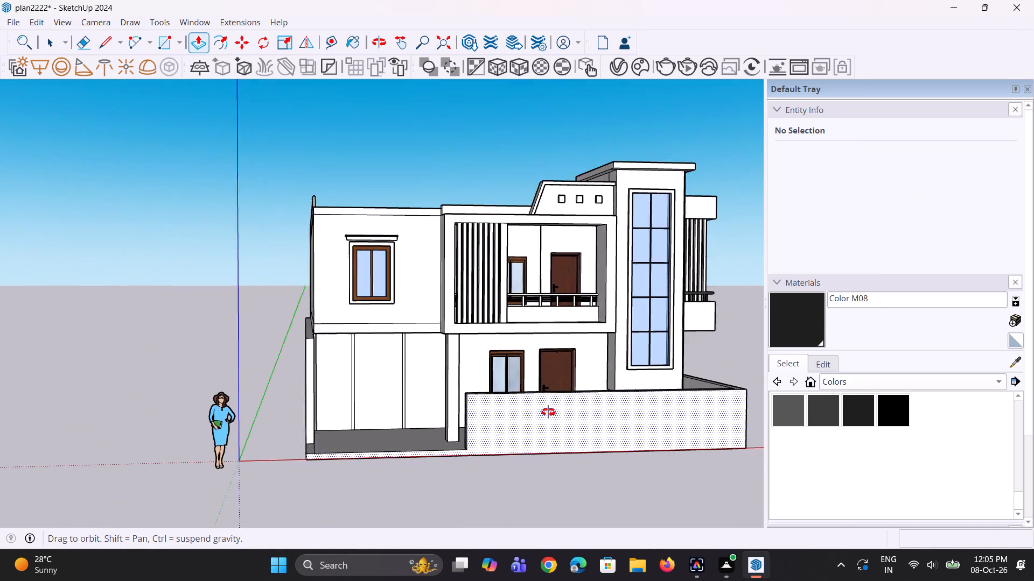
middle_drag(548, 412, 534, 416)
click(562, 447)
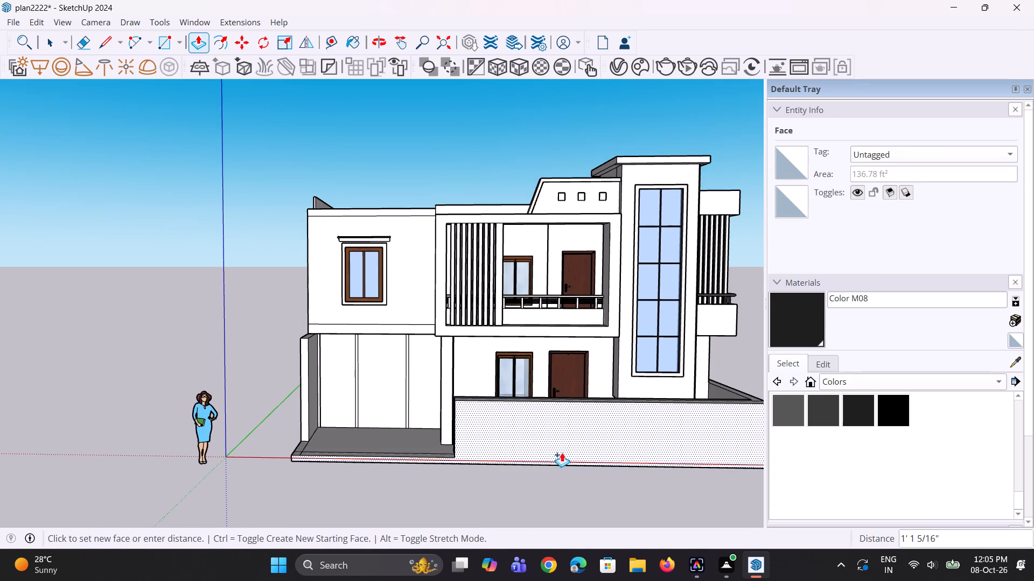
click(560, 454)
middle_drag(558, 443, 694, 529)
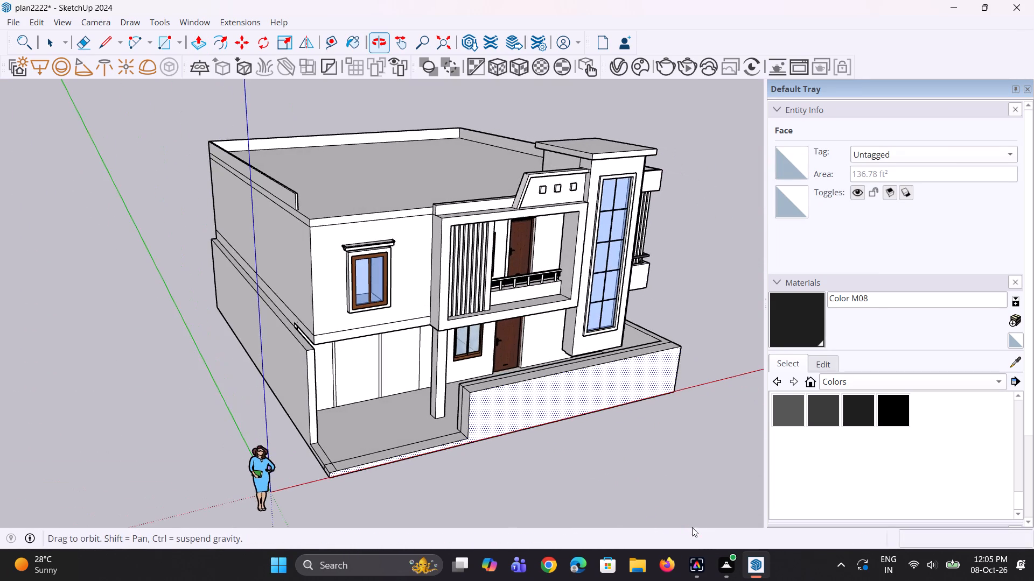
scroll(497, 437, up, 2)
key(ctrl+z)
Pull the front boundary wall's street-side face outward without creating a new starting face to thicken the wall.
click(498, 409)
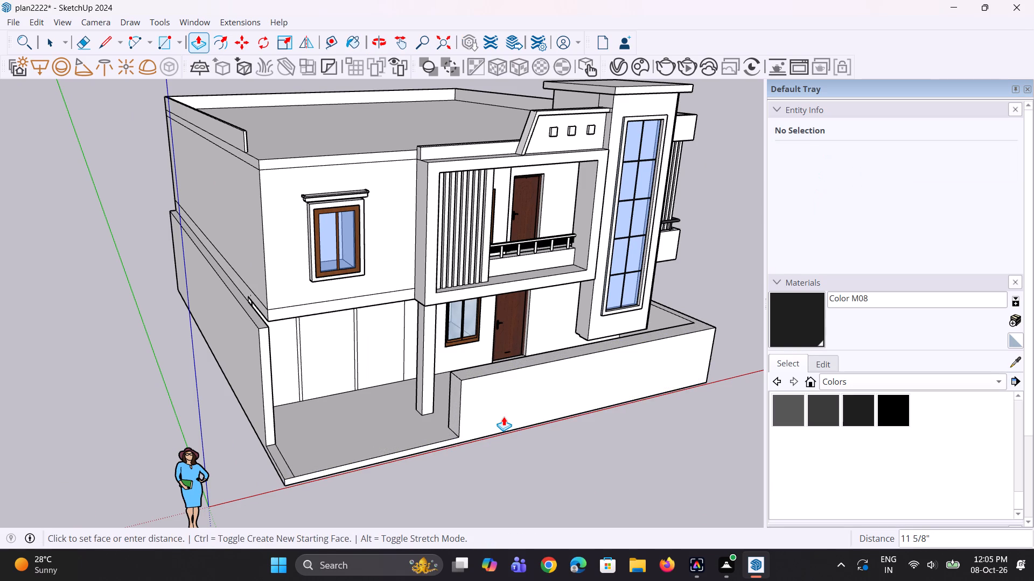
click(504, 412)
Draw a tall, narrow rectangle about 1' 1" wide on the wall's street-side face, below the tall stairwell window.
middle_drag(614, 416, 498, 360)
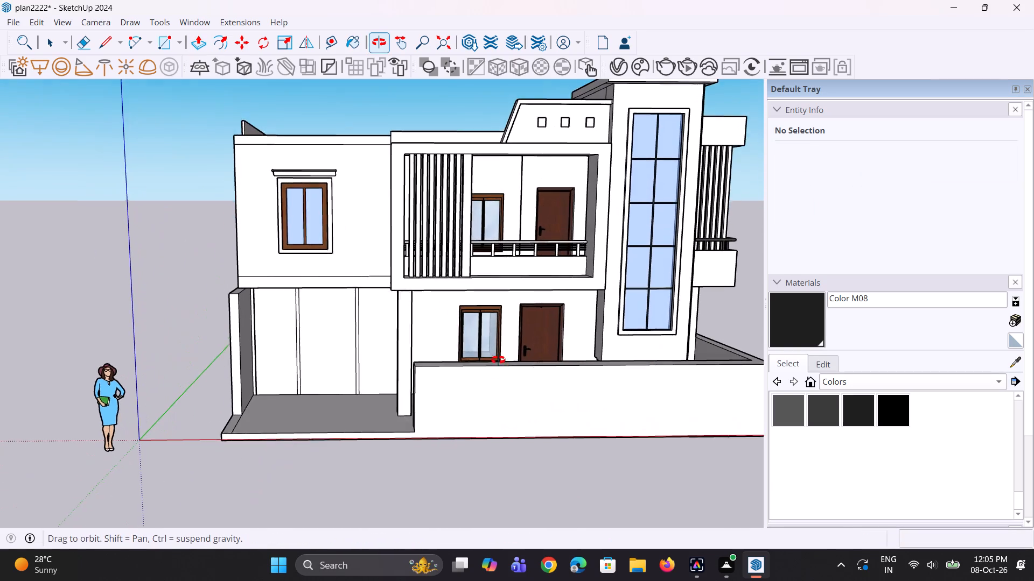
middle_drag(498, 360, 498, 360)
key(r)
scroll(519, 400, down, 5)
scroll(641, 399, up, 2)
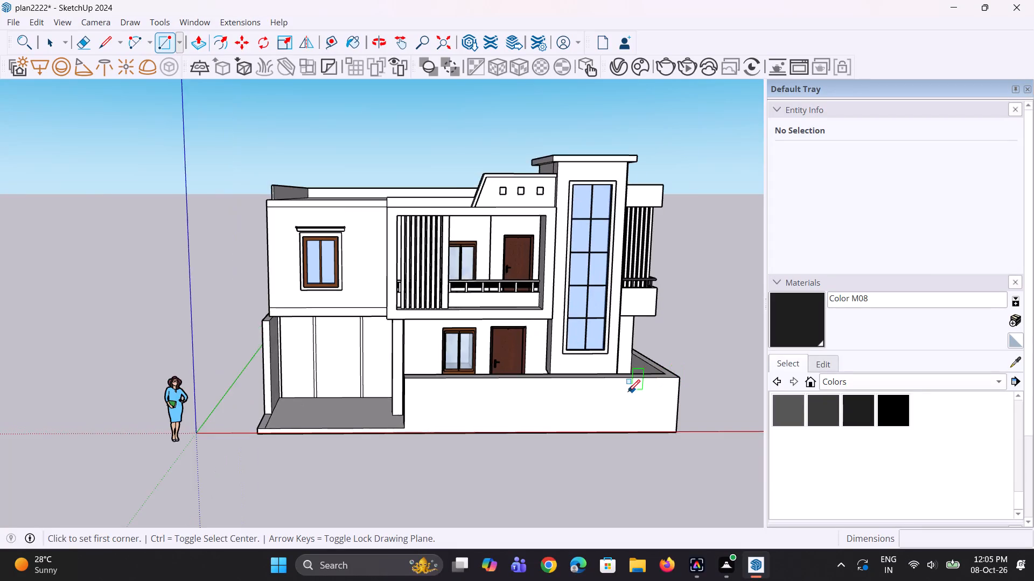
scroll(627, 393, up, 3)
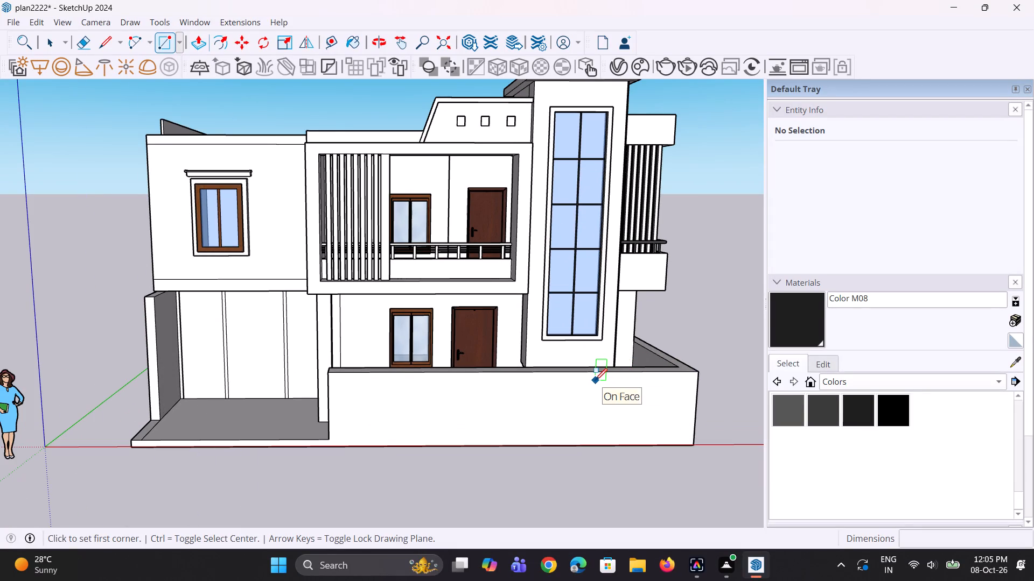
click(595, 380)
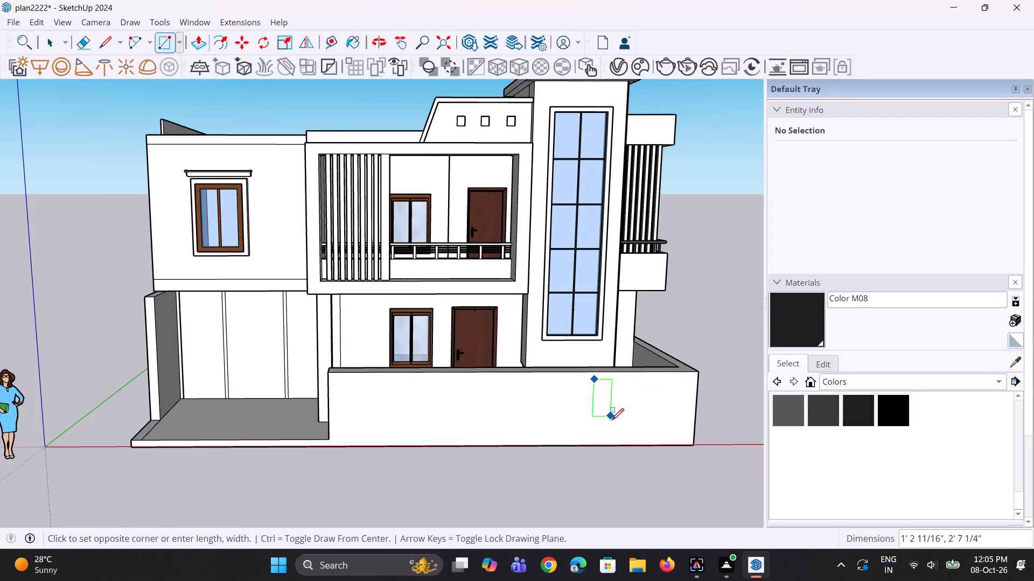
click(607, 440)
Extend the rectangle to the wall's full height by moving its bottom edge to the base and its top edge to the wall top.
scroll(598, 439, up, 2)
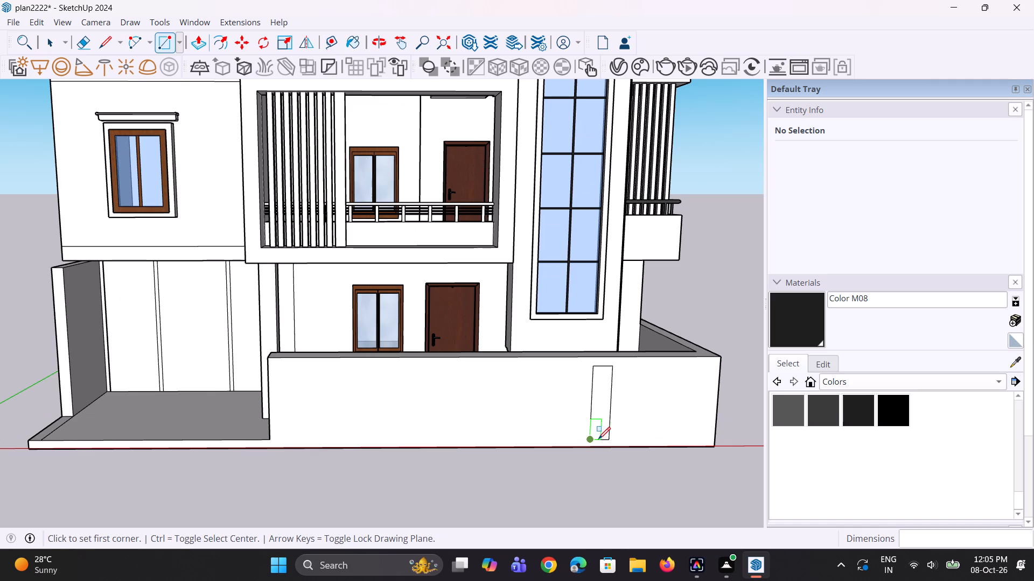
key(space)
click(603, 440)
scroll(610, 442, up, 5)
key(m)
click(608, 442)
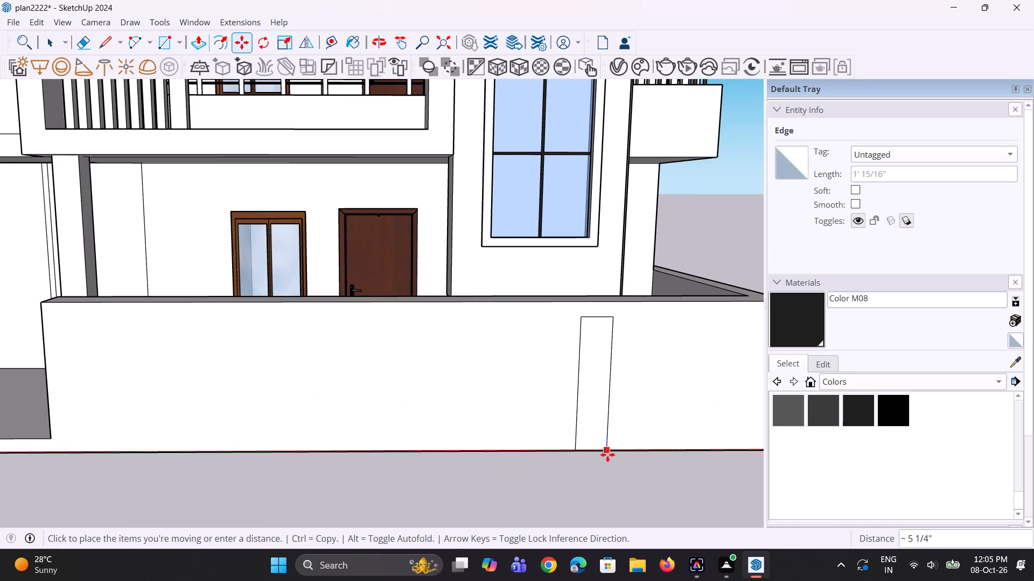
click(607, 455)
key(space)
click(597, 316)
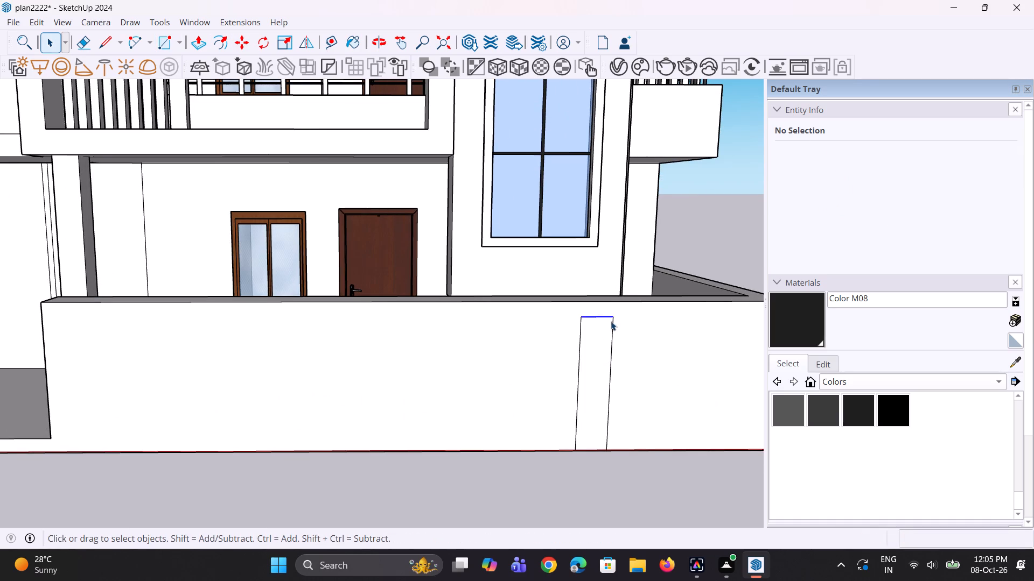
scroll(611, 321, up, 2)
key(m)
click(610, 317)
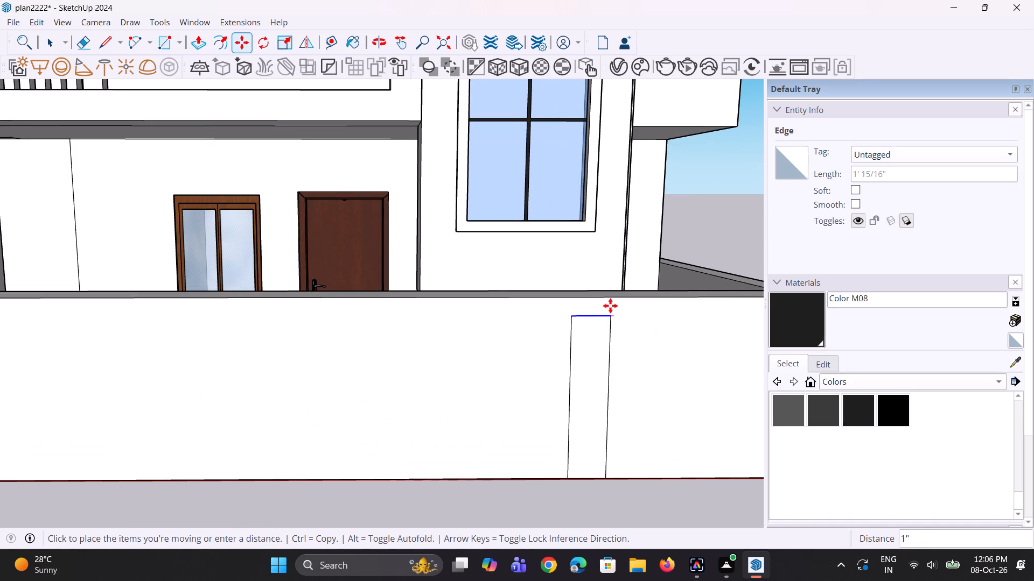
click(611, 299)
key(space)
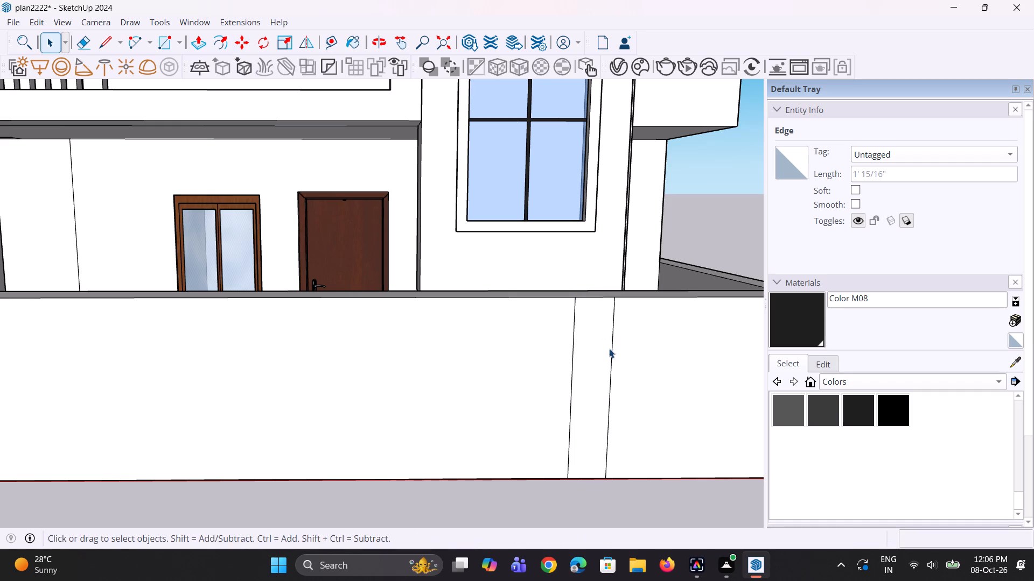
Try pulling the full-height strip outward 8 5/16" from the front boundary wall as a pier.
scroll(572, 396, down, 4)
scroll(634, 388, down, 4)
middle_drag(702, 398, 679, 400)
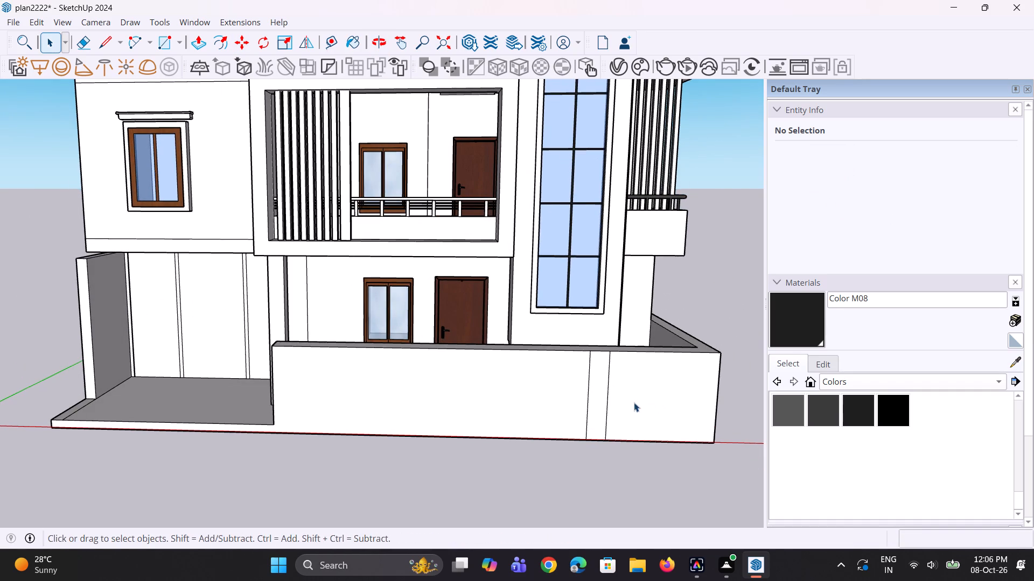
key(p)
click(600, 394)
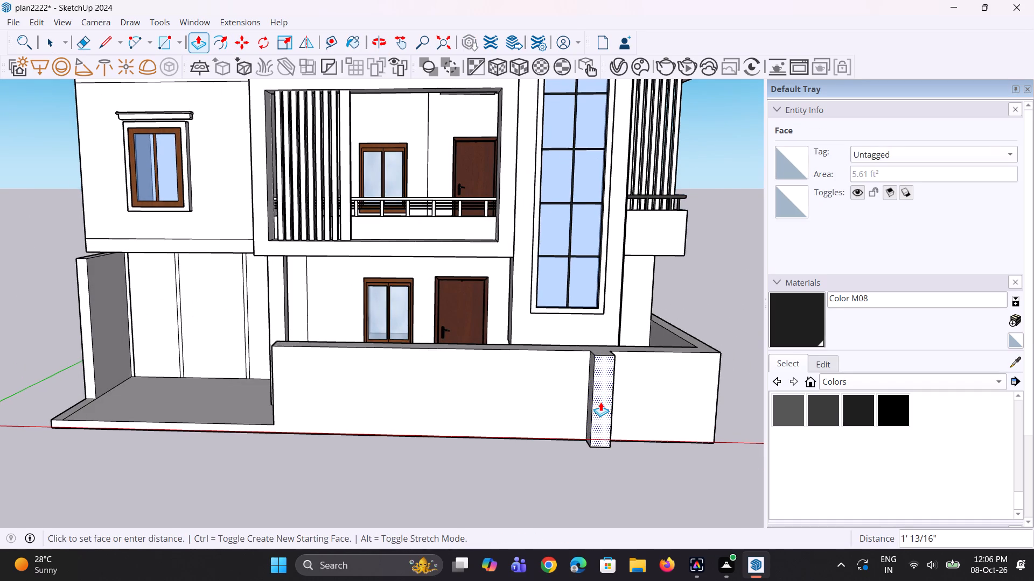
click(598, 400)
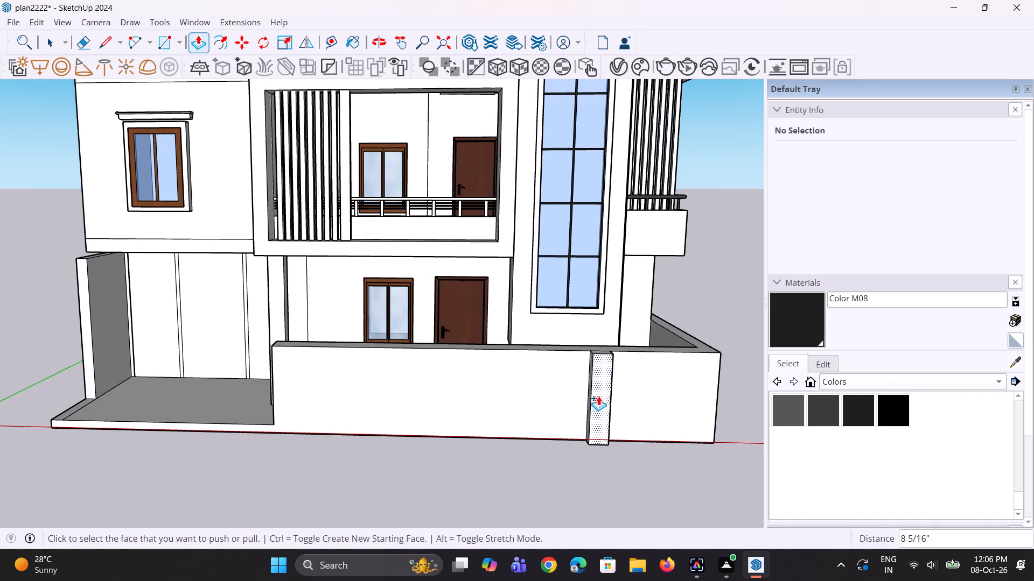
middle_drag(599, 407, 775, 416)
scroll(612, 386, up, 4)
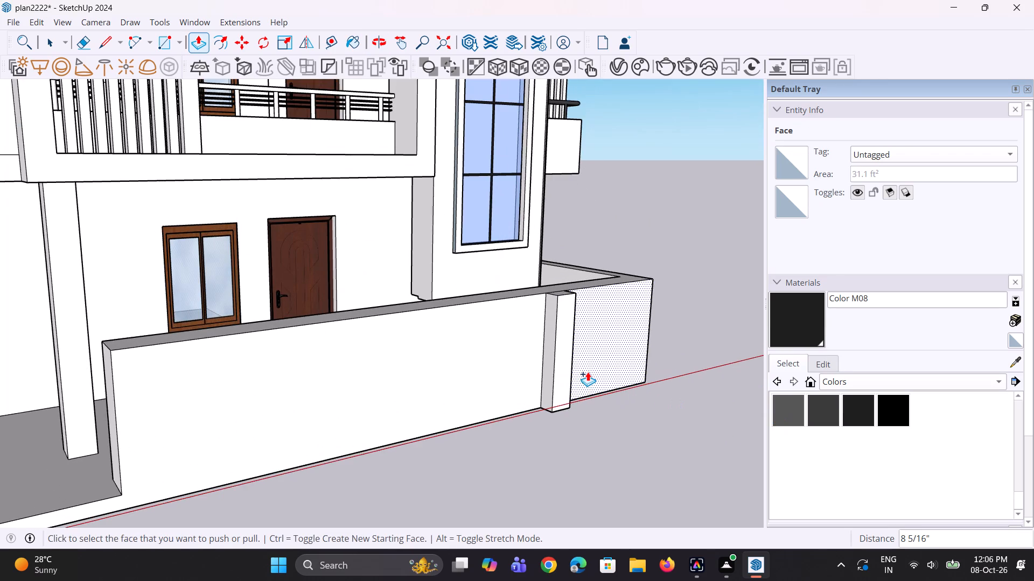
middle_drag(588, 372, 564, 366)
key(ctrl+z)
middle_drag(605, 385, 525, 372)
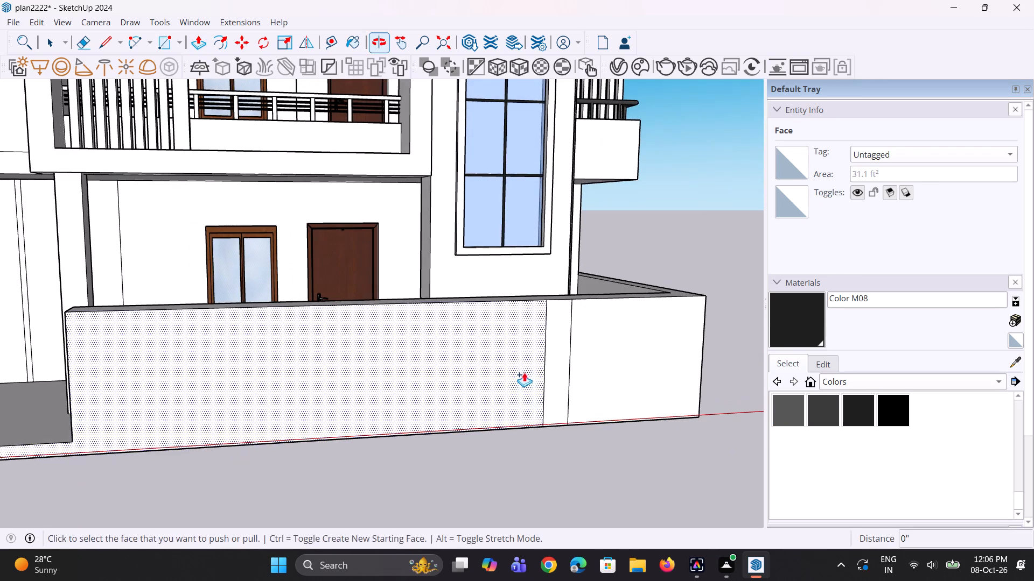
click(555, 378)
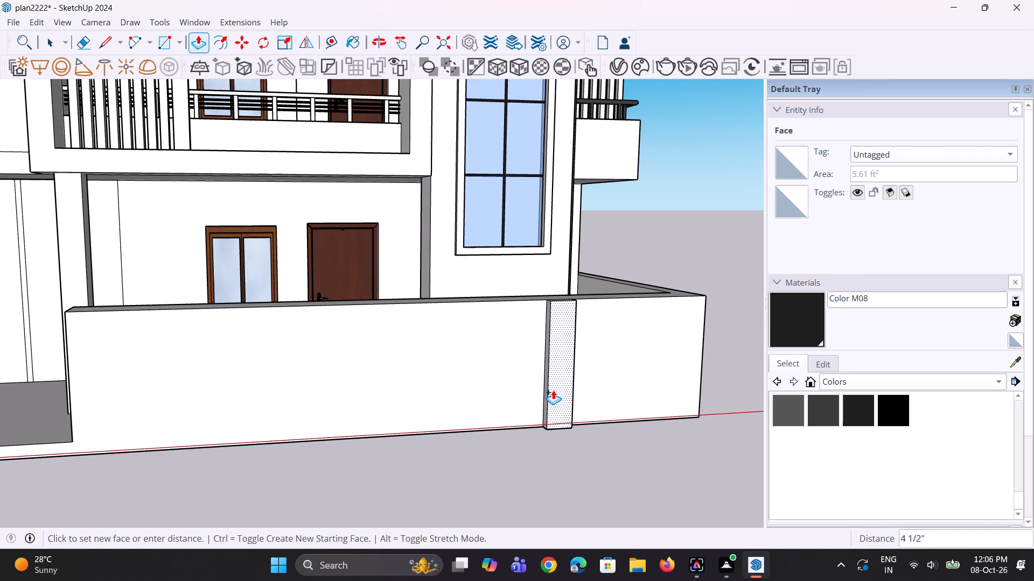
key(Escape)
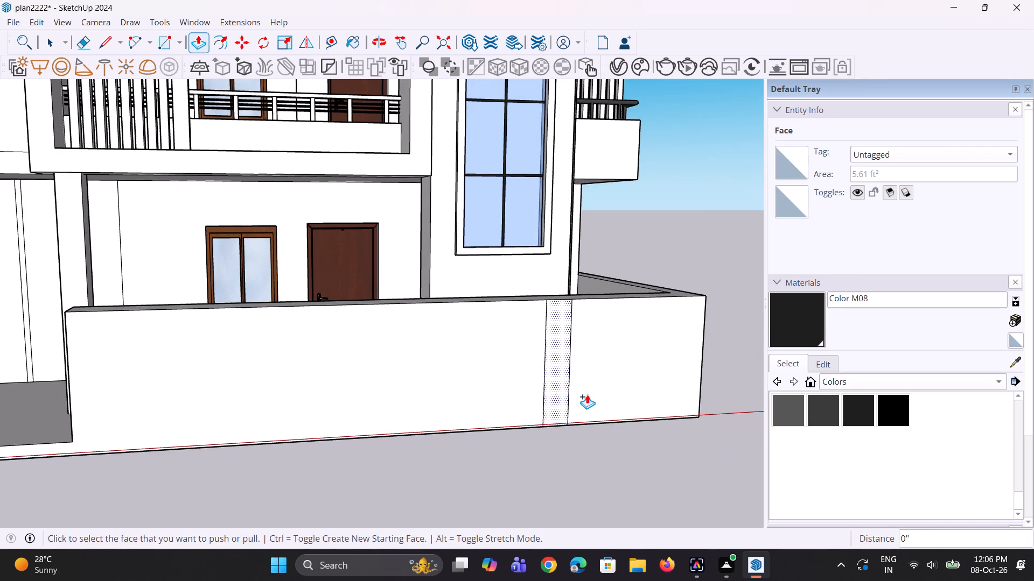
Move the strip's vertical edge nearer the wall's far corner inward about 1" to narrow the strip.
middle_drag(572, 395, 557, 392)
key(space)
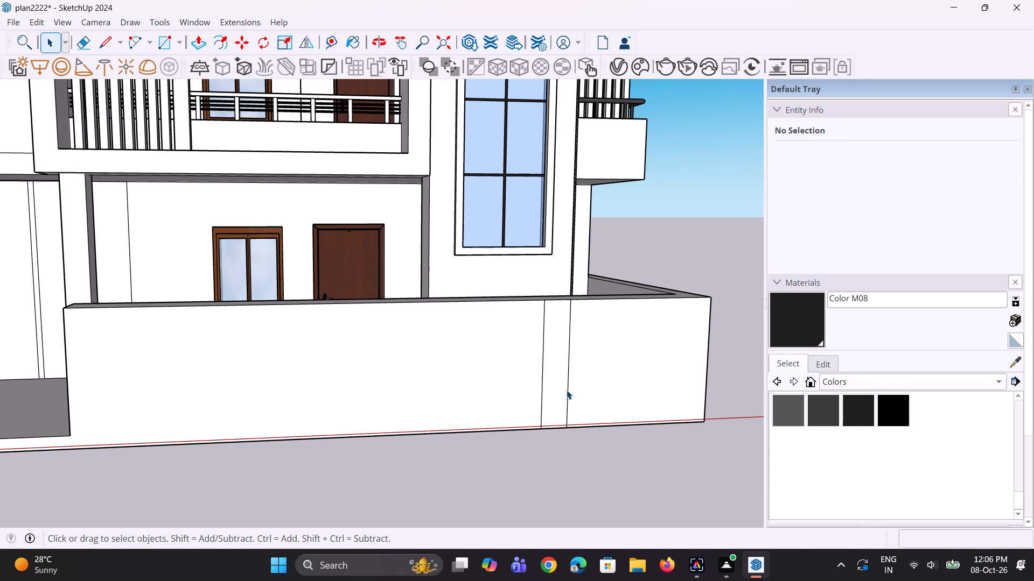
click(568, 391)
scroll(563, 413, up, 4)
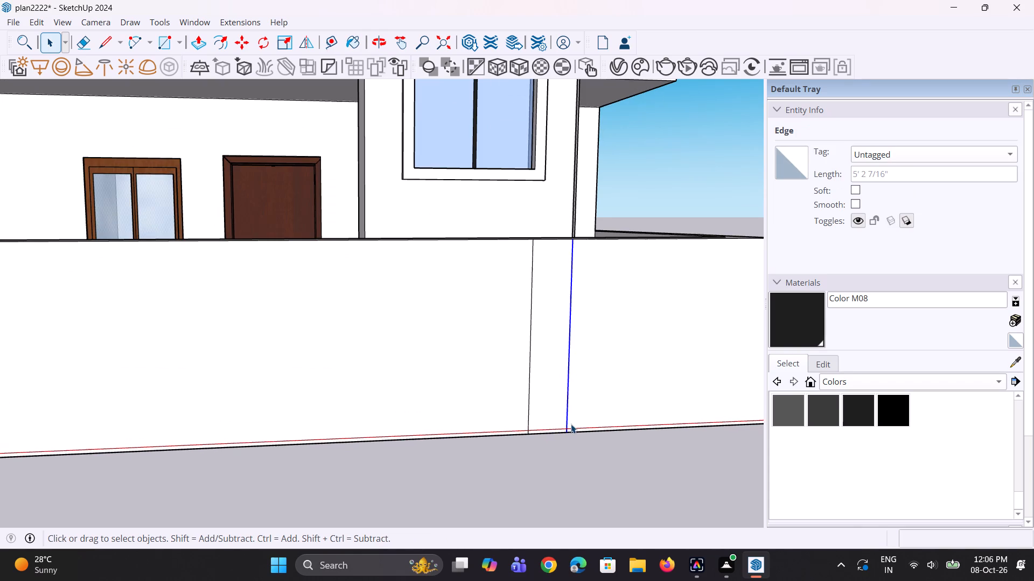
key(m)
click(571, 436)
click(567, 436)
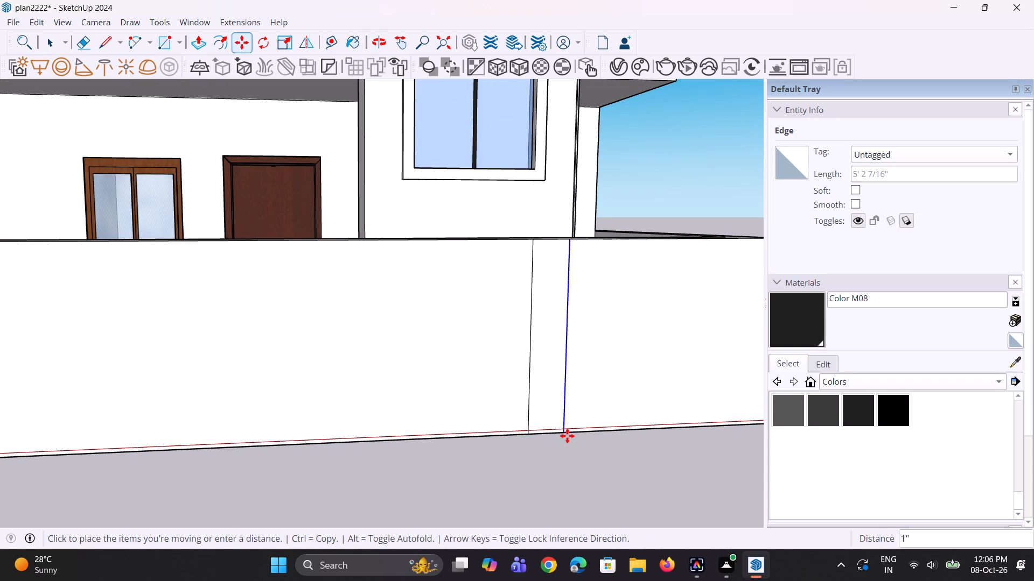
key(space)
key(space)
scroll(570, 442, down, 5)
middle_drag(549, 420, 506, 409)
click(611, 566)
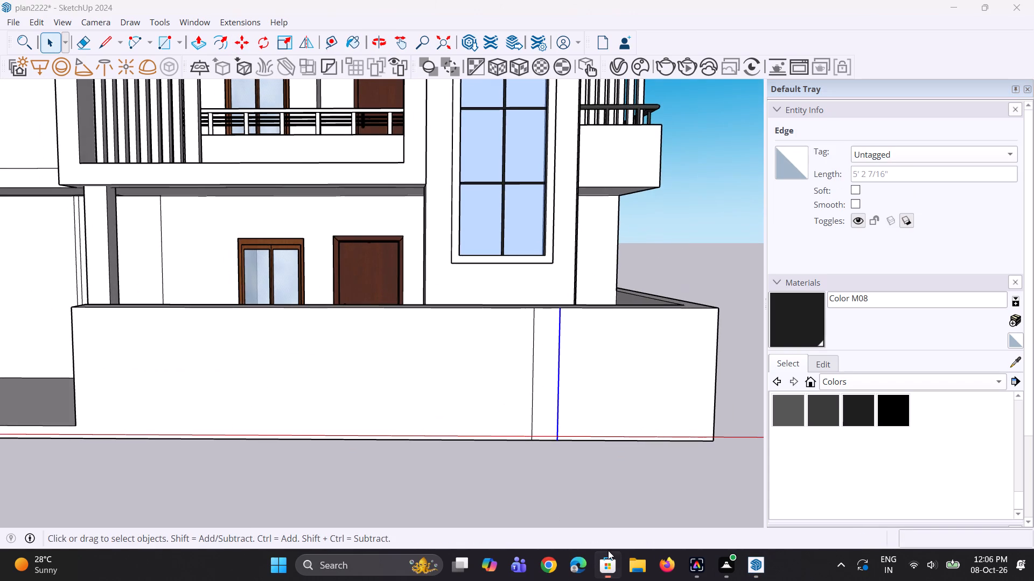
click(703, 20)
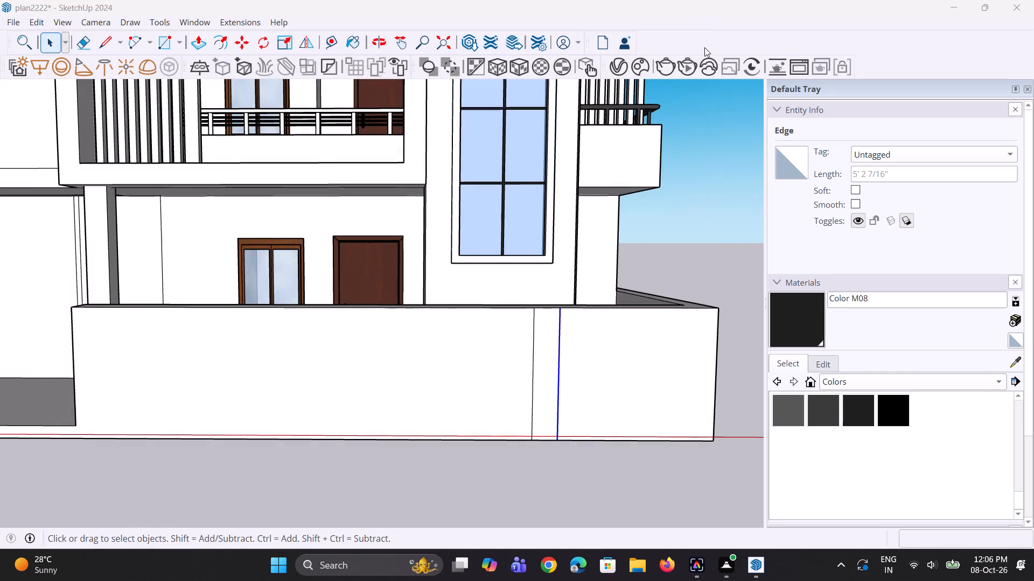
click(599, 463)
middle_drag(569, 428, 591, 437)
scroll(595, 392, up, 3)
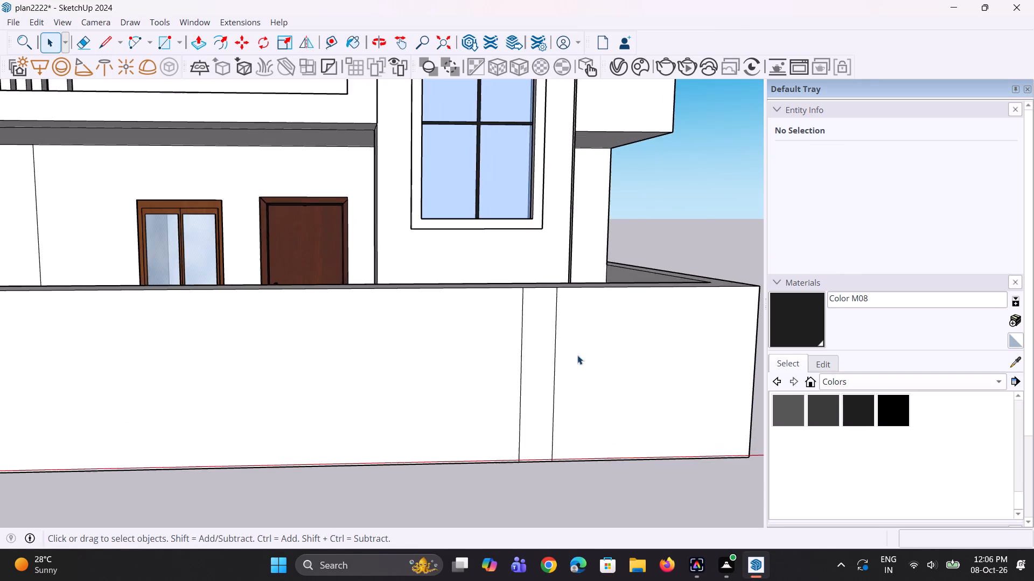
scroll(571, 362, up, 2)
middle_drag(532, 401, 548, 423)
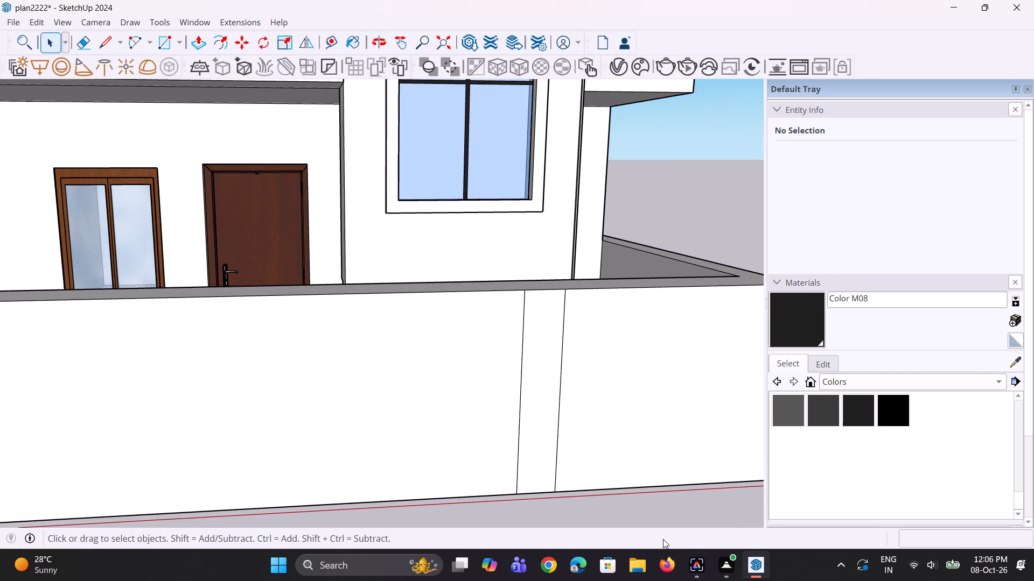
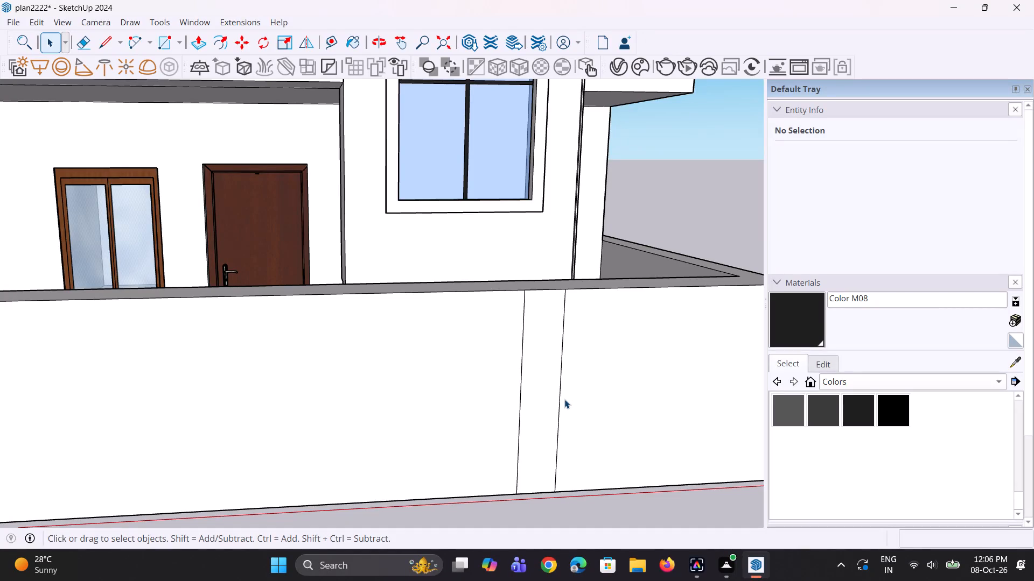
Examine the narrow strip outlined on the front boundary wall and the overall house facade from several angles.
scroll(432, 388, down, 3)
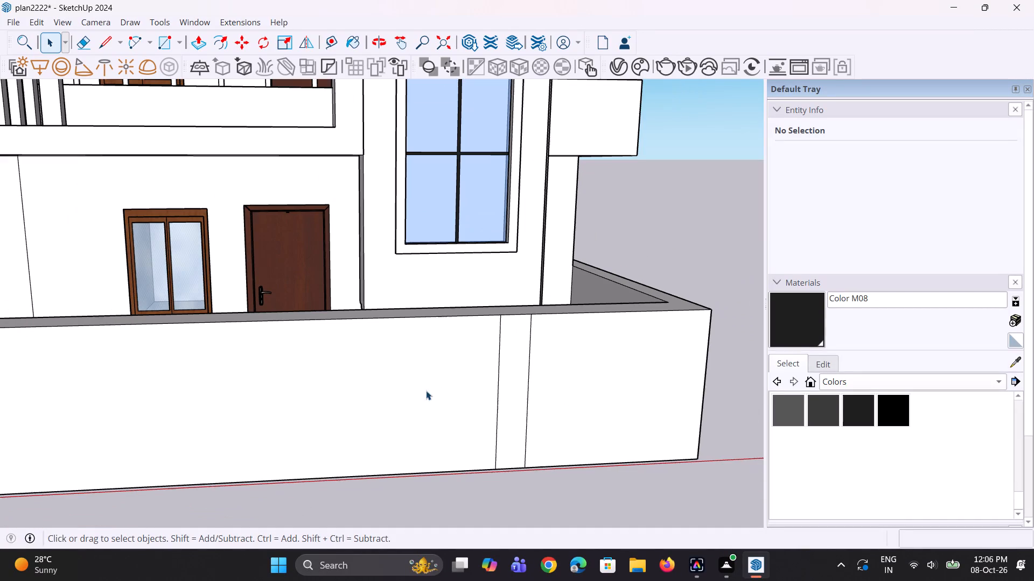
click(679, 245)
middle_drag(595, 310, 624, 315)
scroll(534, 391, up, 3)
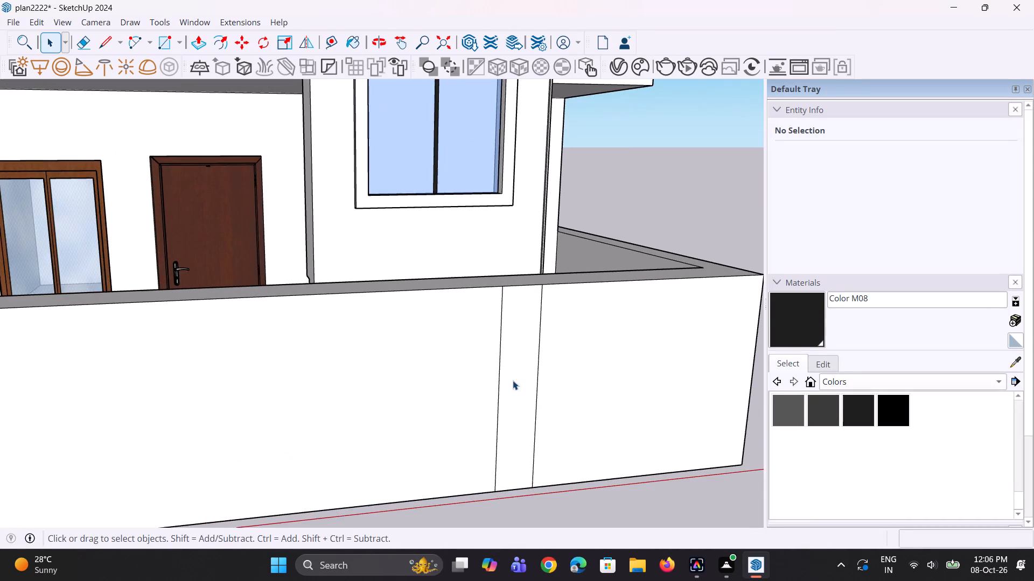
middle_drag(514, 380, 570, 395)
scroll(569, 394, up, 5)
scroll(556, 396, down, 1)
middle_drag(562, 400, 602, 402)
scroll(600, 408, down, 5)
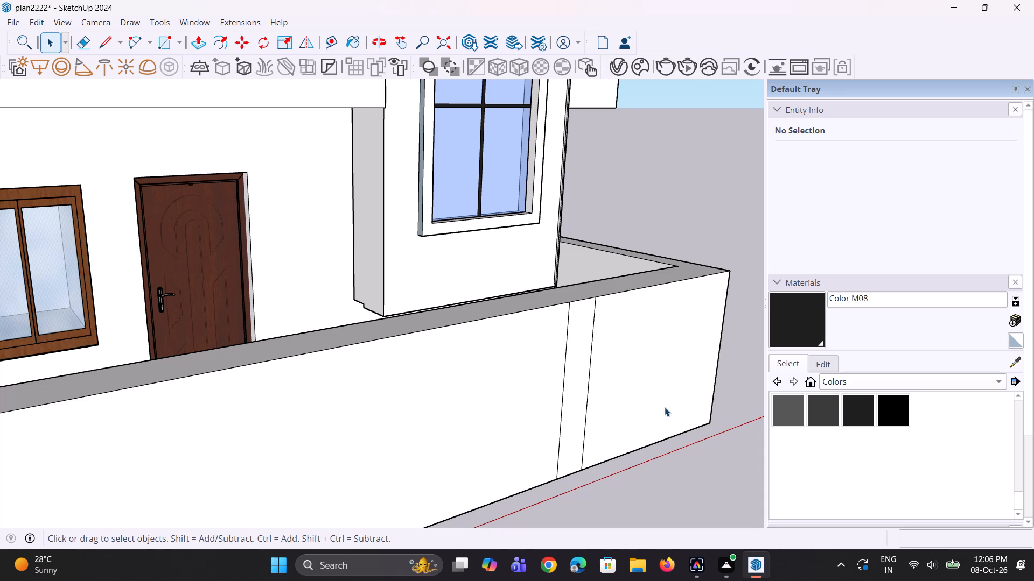
scroll(633, 432, down, 10)
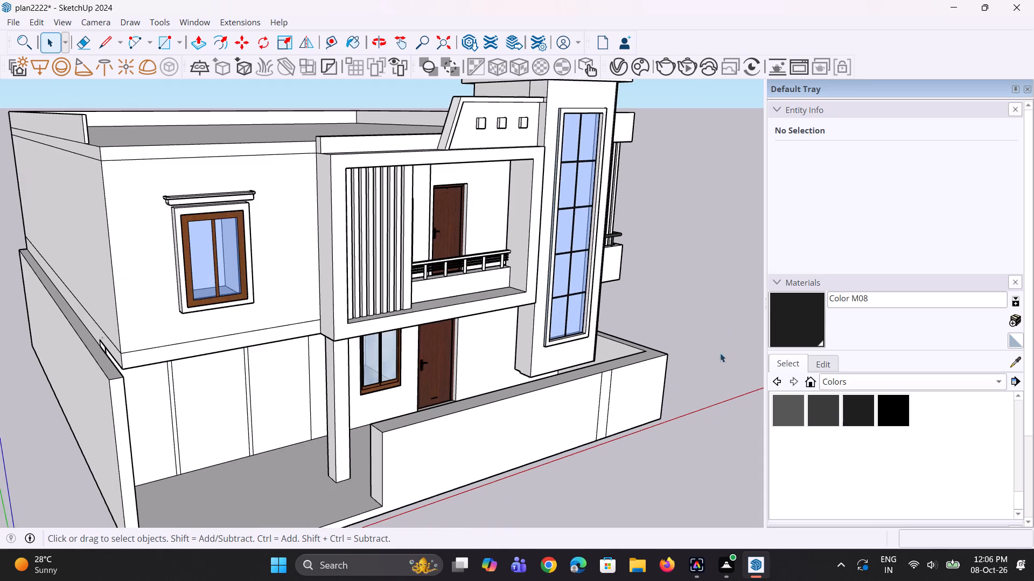
middle_drag(736, 350, 706, 353)
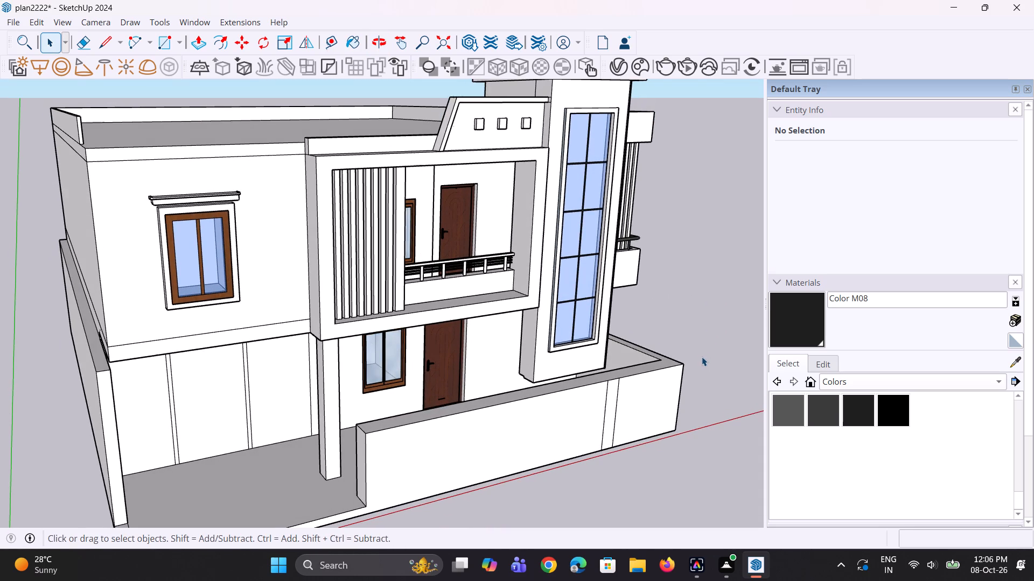
scroll(700, 360, down, 3)
middle_drag(701, 356, 711, 351)
scroll(688, 371, down, 3)
middle_drag(730, 347, 628, 307)
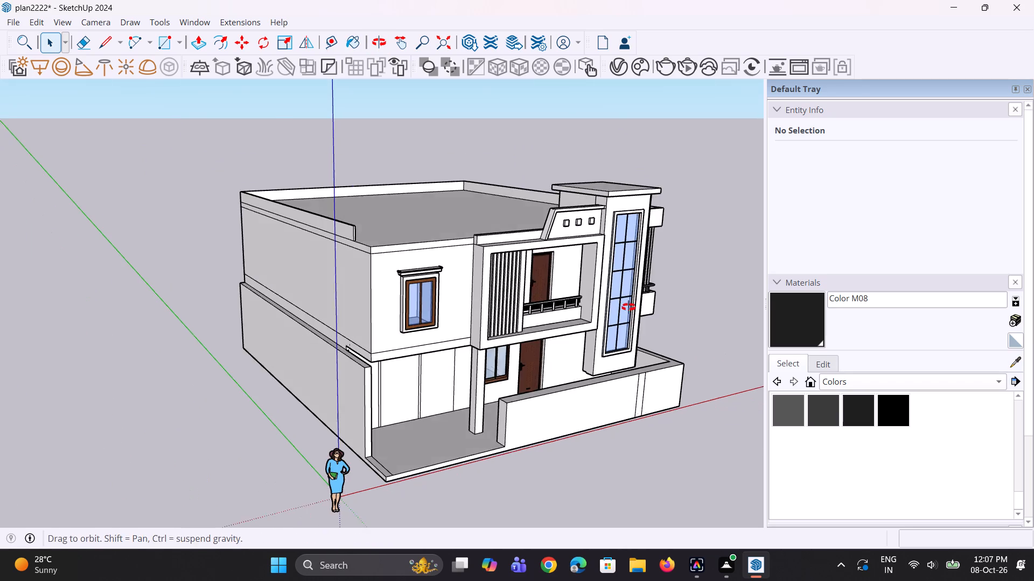
middle_drag(628, 307, 626, 306)
scroll(636, 443, up, 5)
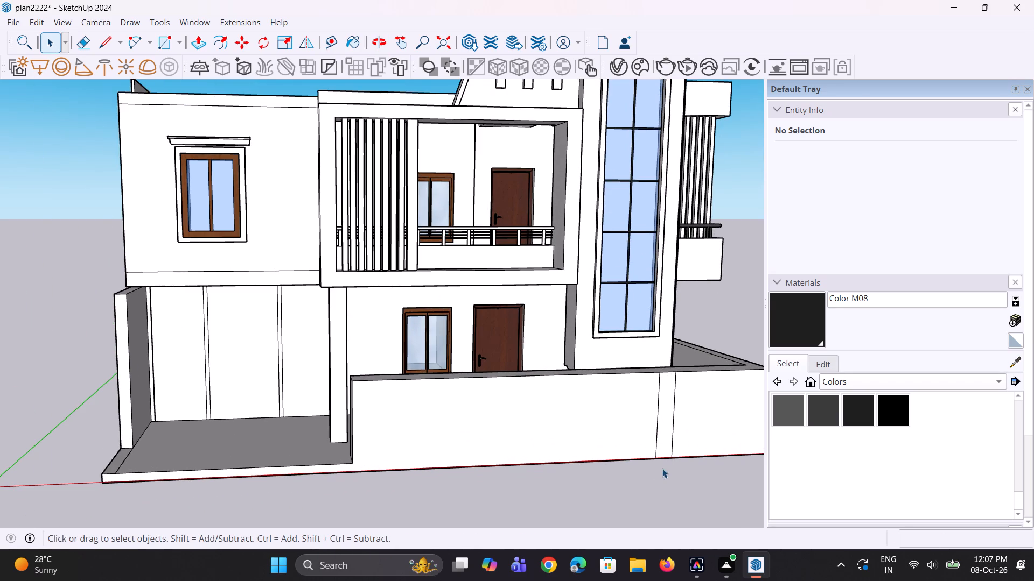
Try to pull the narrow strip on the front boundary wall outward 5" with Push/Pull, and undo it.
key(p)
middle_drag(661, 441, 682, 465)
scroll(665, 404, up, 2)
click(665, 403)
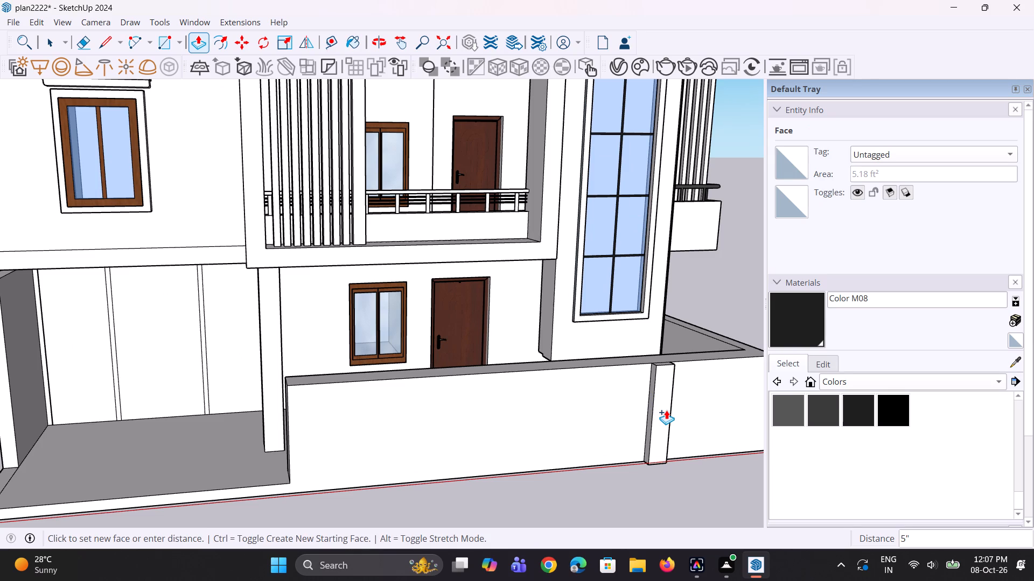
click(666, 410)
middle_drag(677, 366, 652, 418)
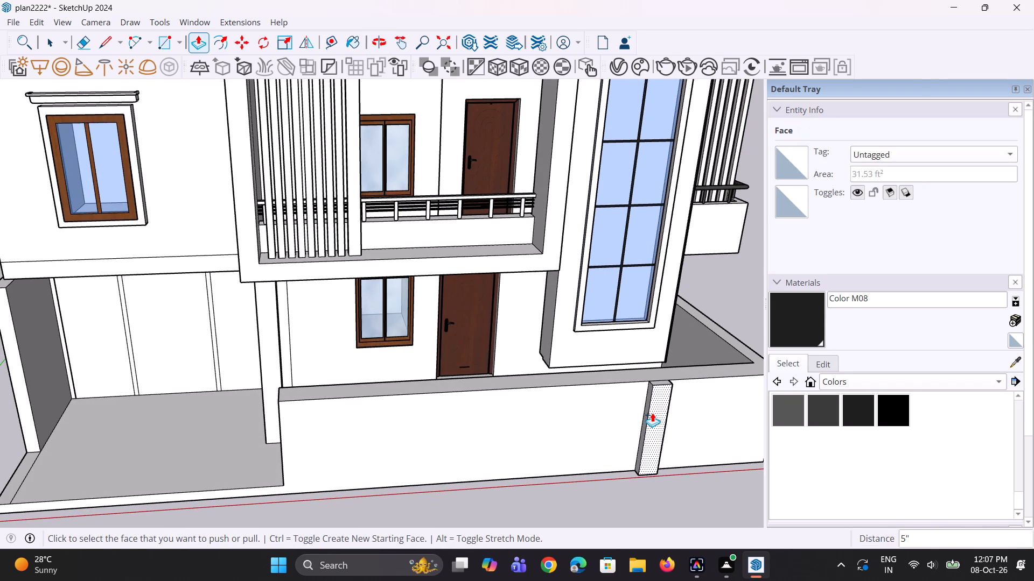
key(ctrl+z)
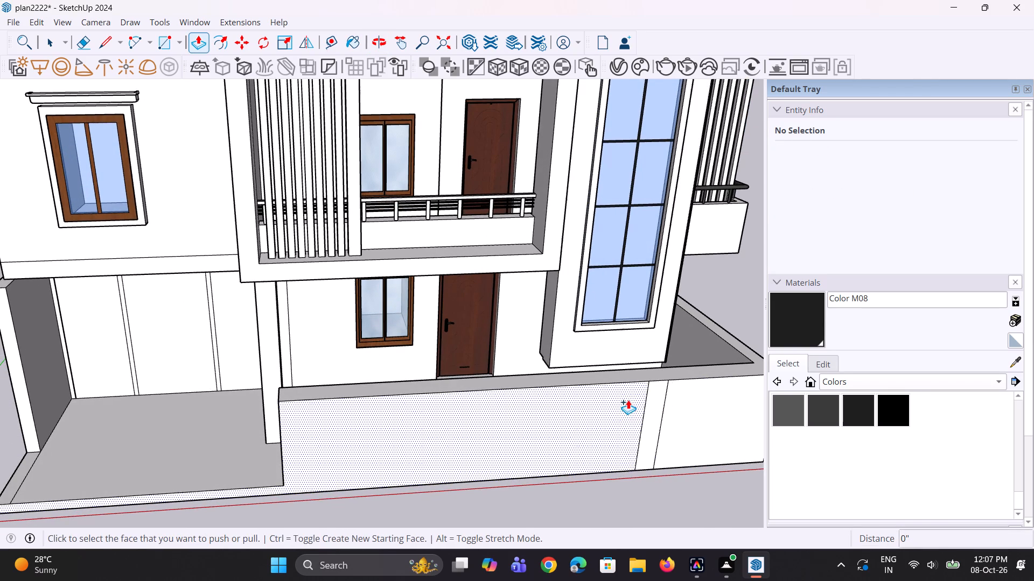
Copy the strip face along the front boundary wall toward the carport, making 3 copies about 2' 11 3/8" apart.
key(space)
click(650, 439)
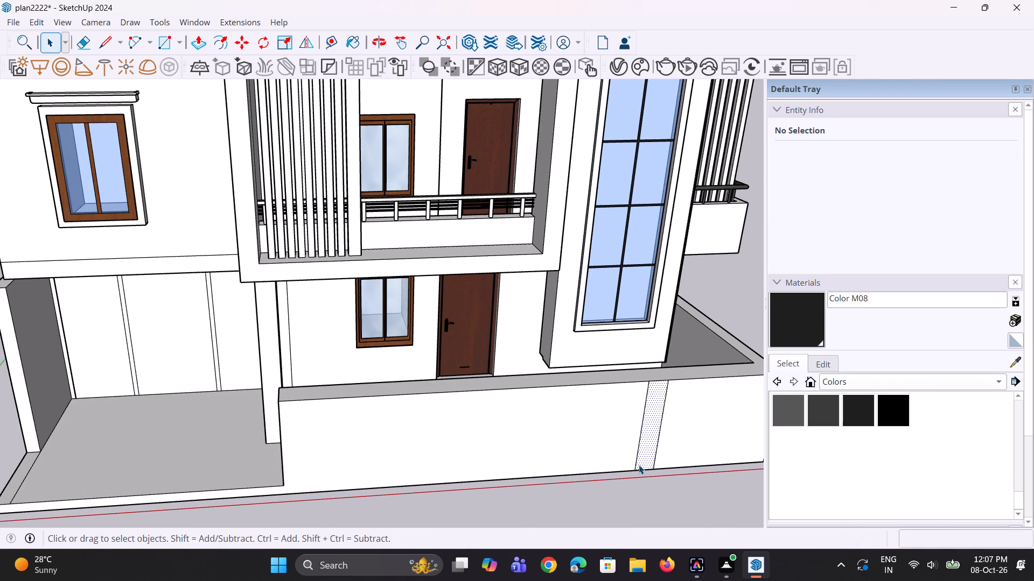
key(m)
click(630, 474)
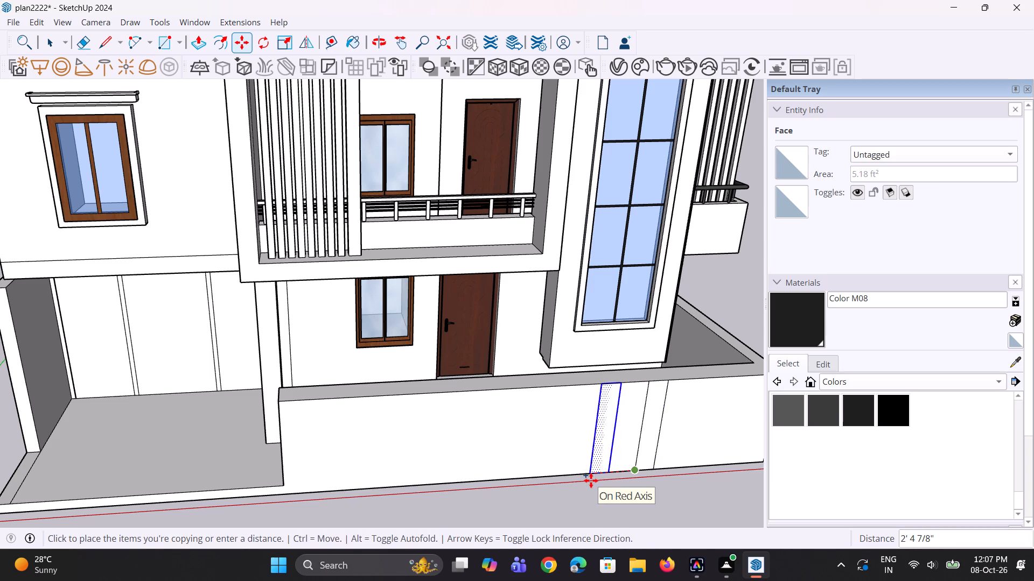
click(581, 481)
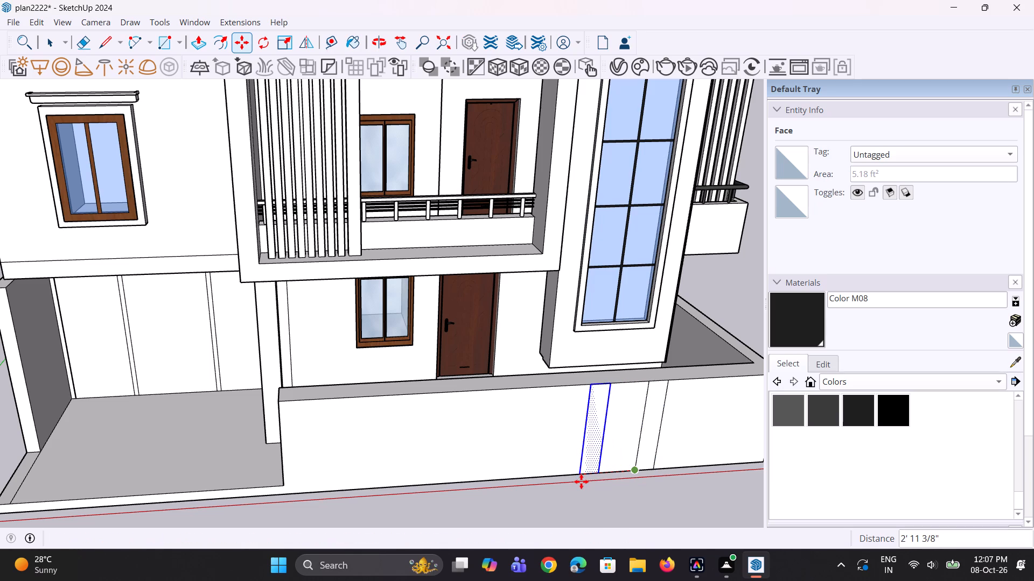
text(*3)
key(Return)
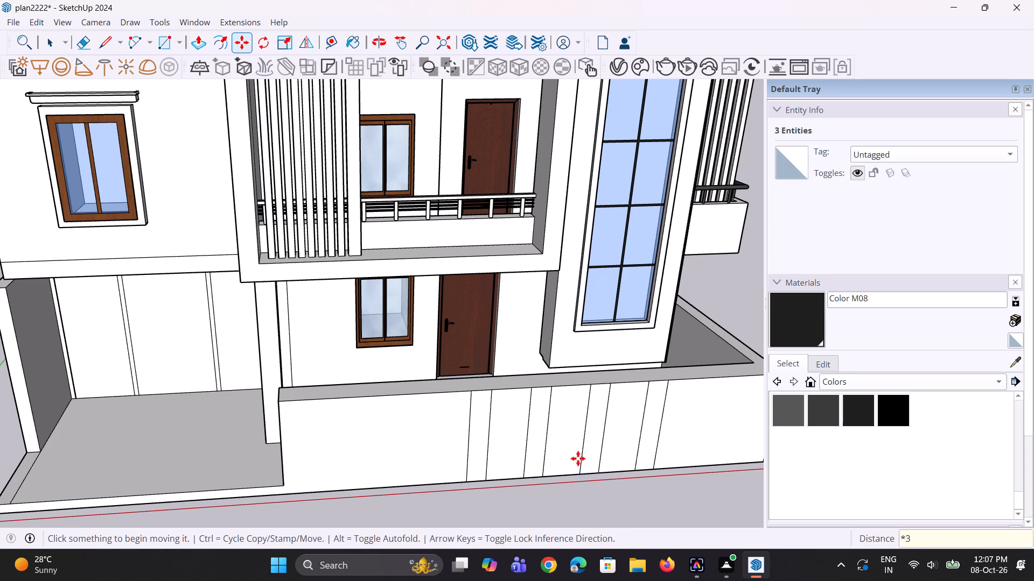
scroll(577, 457, down, 6)
middle_drag(627, 433, 570, 370)
key(space)
key(space)
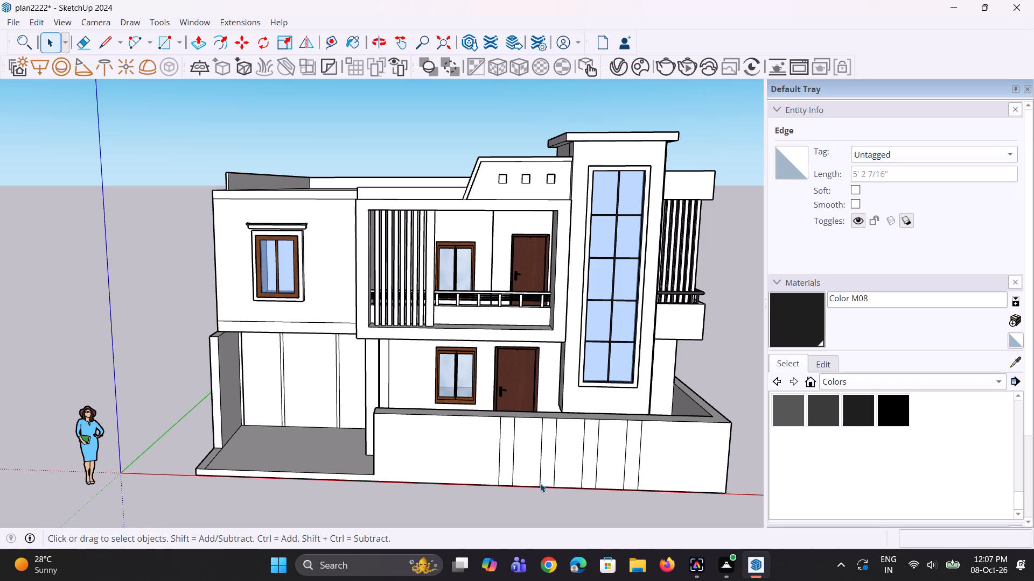
Pull the original strip below the tall window tower outward about 5 1/2" from the boundary wall to form a pillar.
click(508, 460)
scroll(511, 460, up, 2)
scroll(509, 453, down, 2)
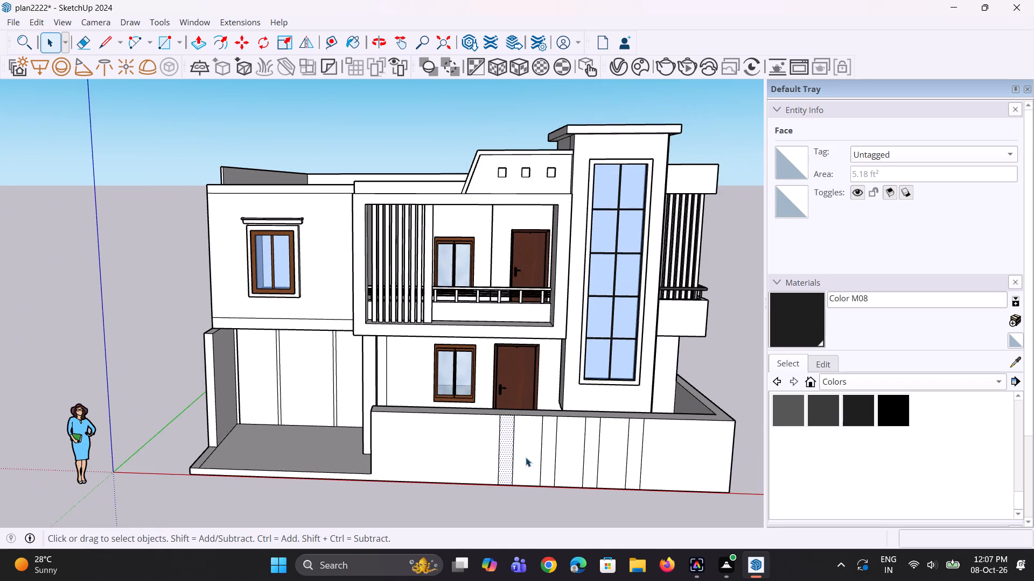
middle_drag(533, 459, 550, 449)
scroll(525, 441, up, 1)
middle_drag(554, 456, 565, 478)
key(space)
click(640, 439)
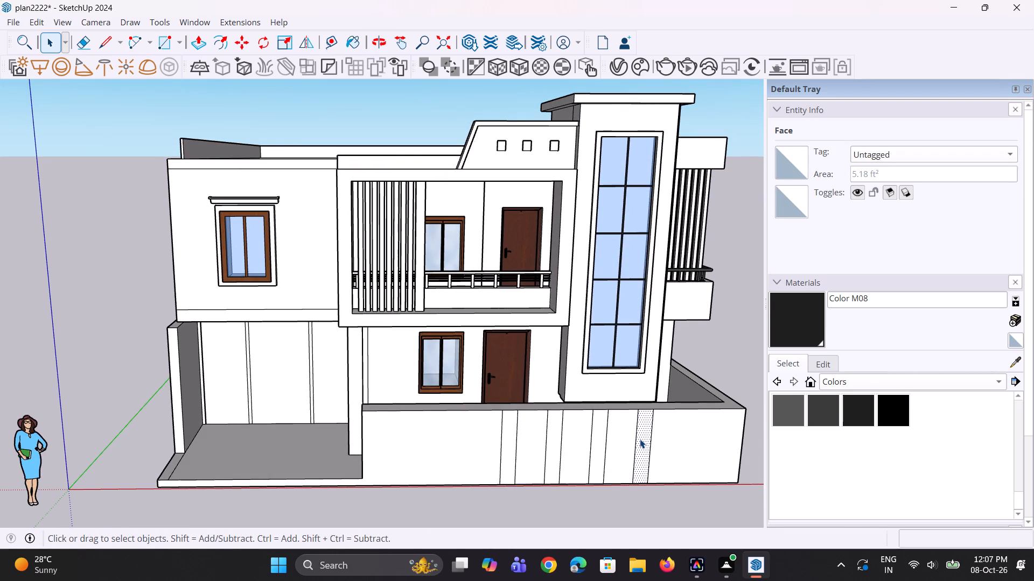
key(p)
click(641, 439)
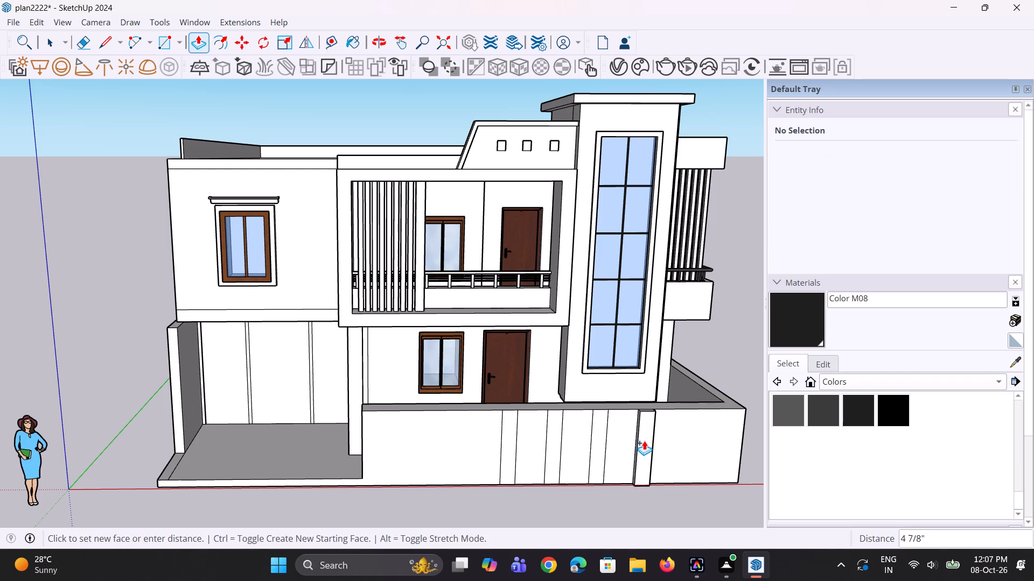
click(644, 442)
Raise the top face of the new pillar about 7 3/8" so it rises above the boundary wall.
middle_drag(647, 411, 680, 499)
scroll(639, 383, up, 2)
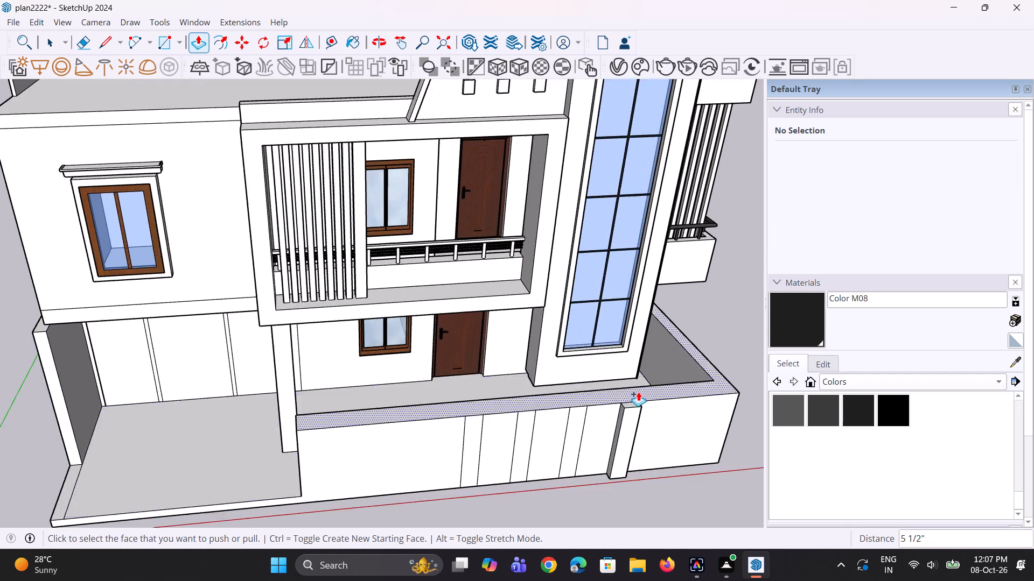
scroll(638, 392, up, 6)
click(633, 402)
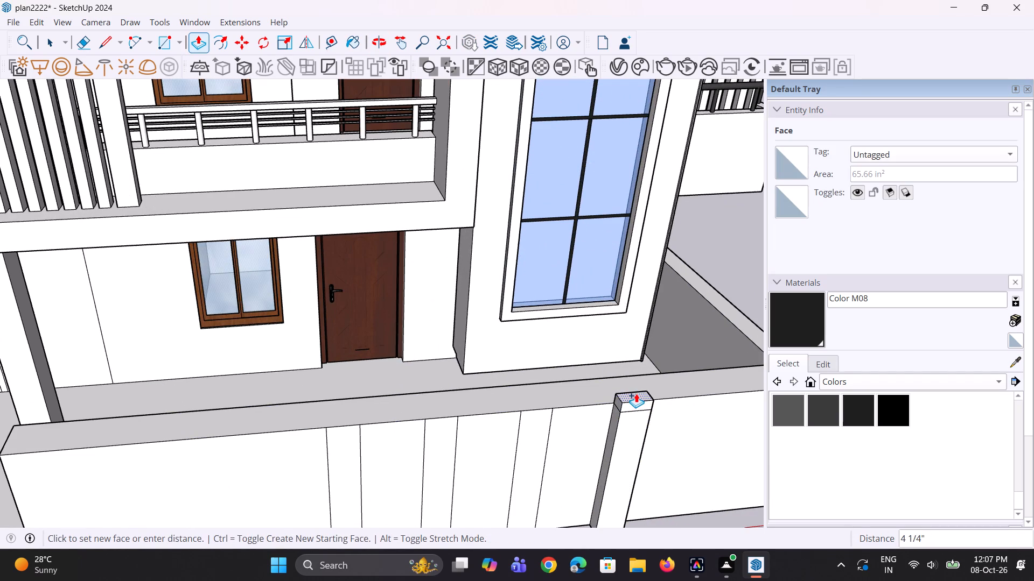
click(640, 386)
Extend the inner face of the pillar's raised top about 1' 3 9/16" back across the boundary wall's thickness.
scroll(641, 385, down, 5)
middle_drag(670, 395, 684, 388)
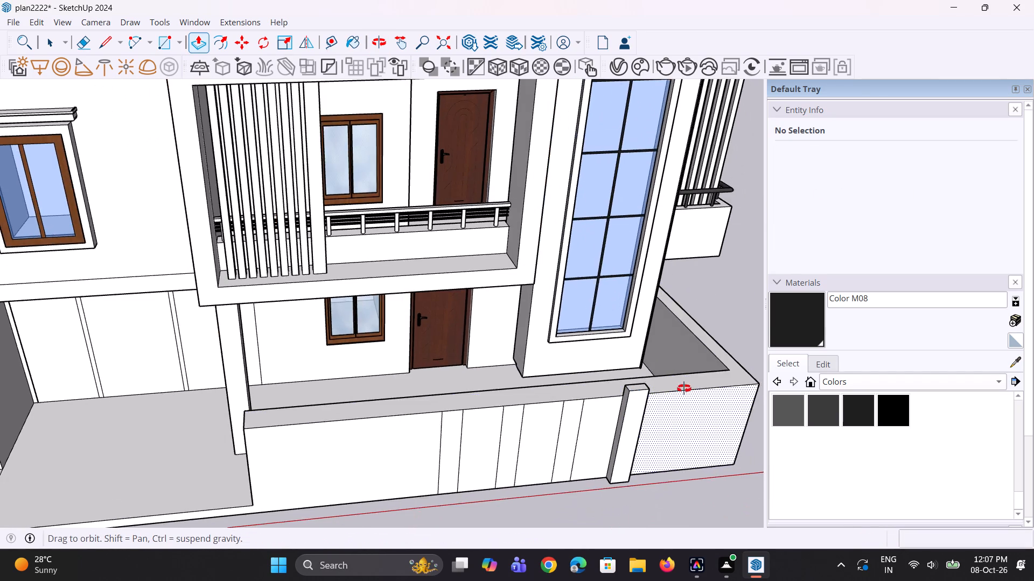
middle_drag(684, 388, 306, 362)
scroll(334, 350, down, 4)
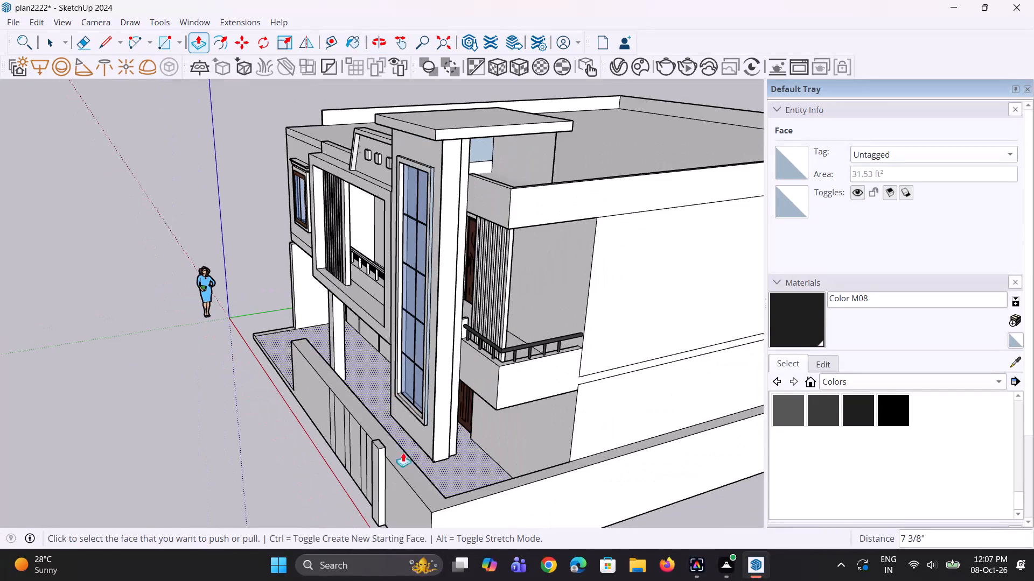
scroll(398, 468, up, 7)
middle_drag(380, 425, 302, 423)
scroll(333, 442, up, 4)
middle_drag(333, 442, 298, 447)
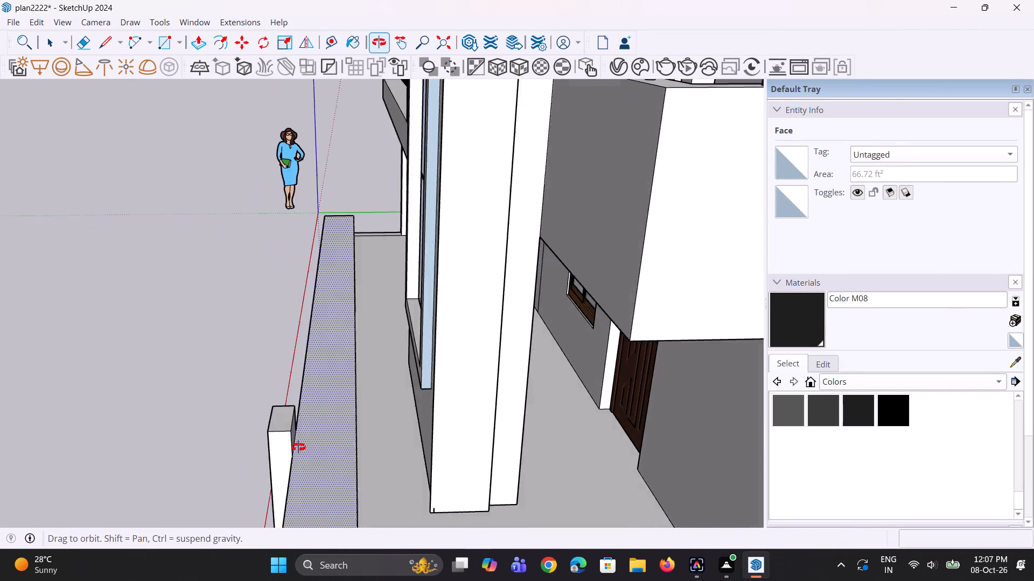
middle_drag(298, 447, 285, 444)
scroll(287, 437, up, 2)
click(288, 430)
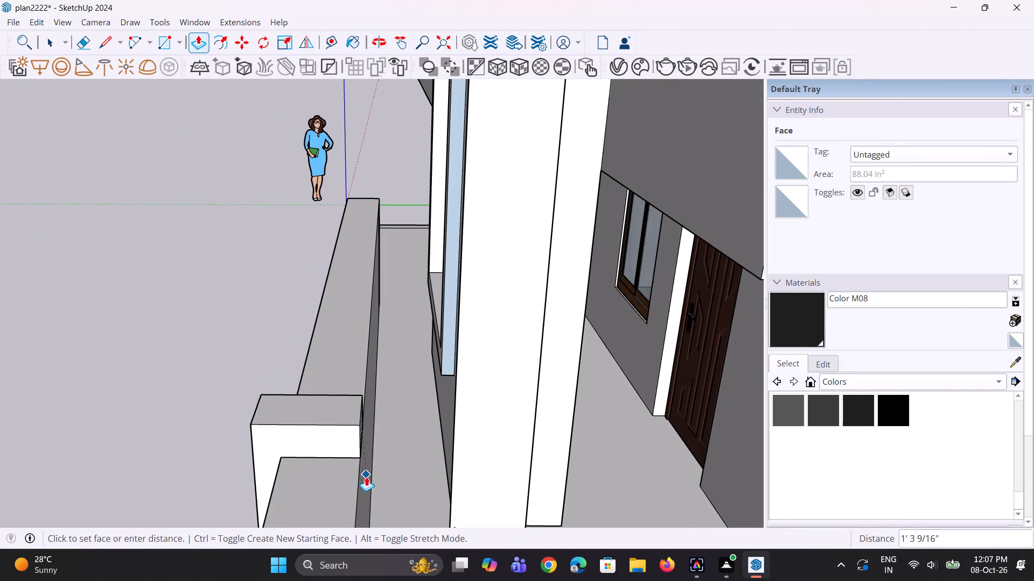
click(361, 480)
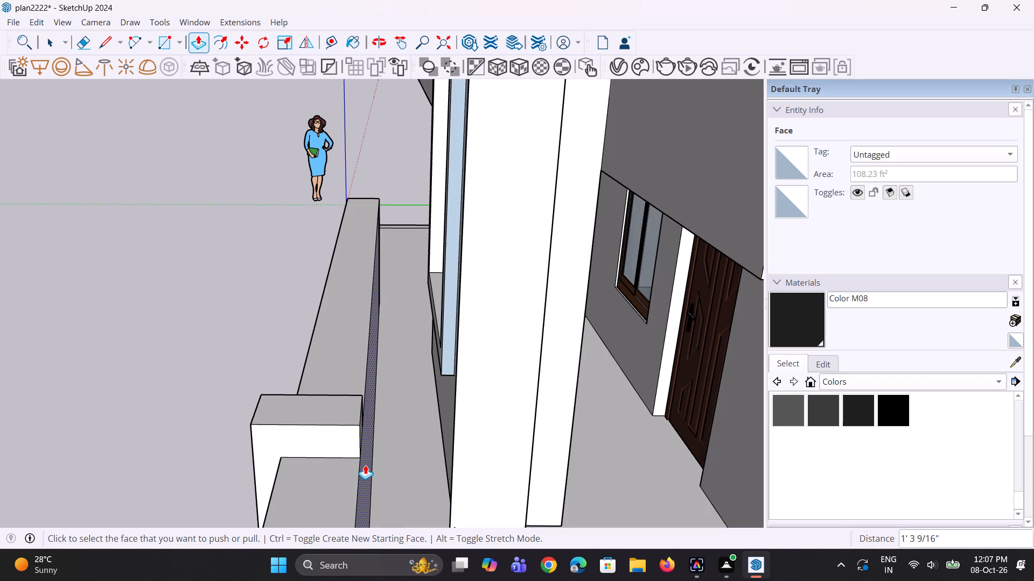
Raise the full top face of the pillar by about another 1 5/16".
scroll(361, 456, down, 6)
middle_drag(396, 419, 492, 401)
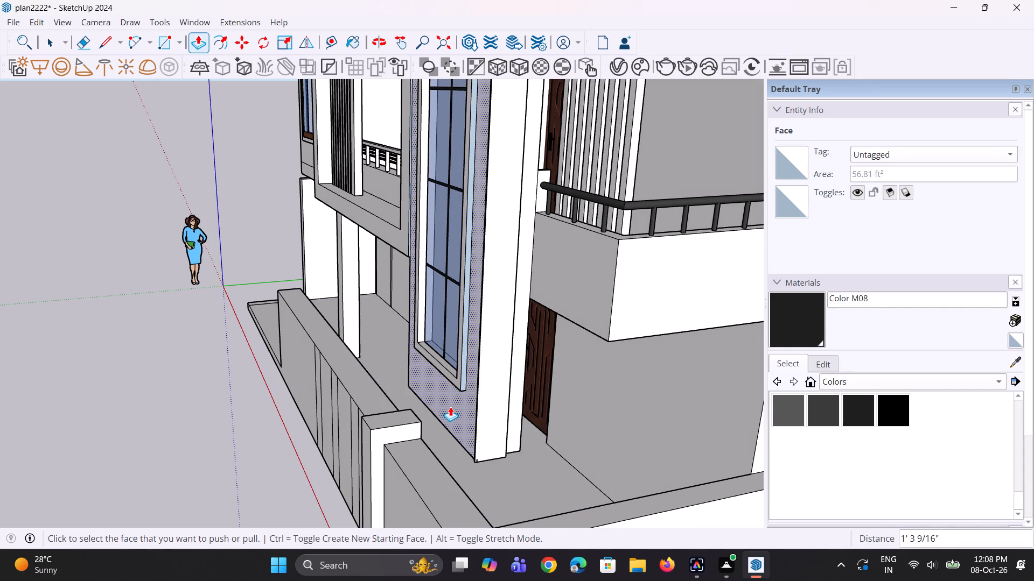
scroll(431, 420, down, 3)
middle_drag(425, 424, 407, 431)
scroll(403, 435, up, 3)
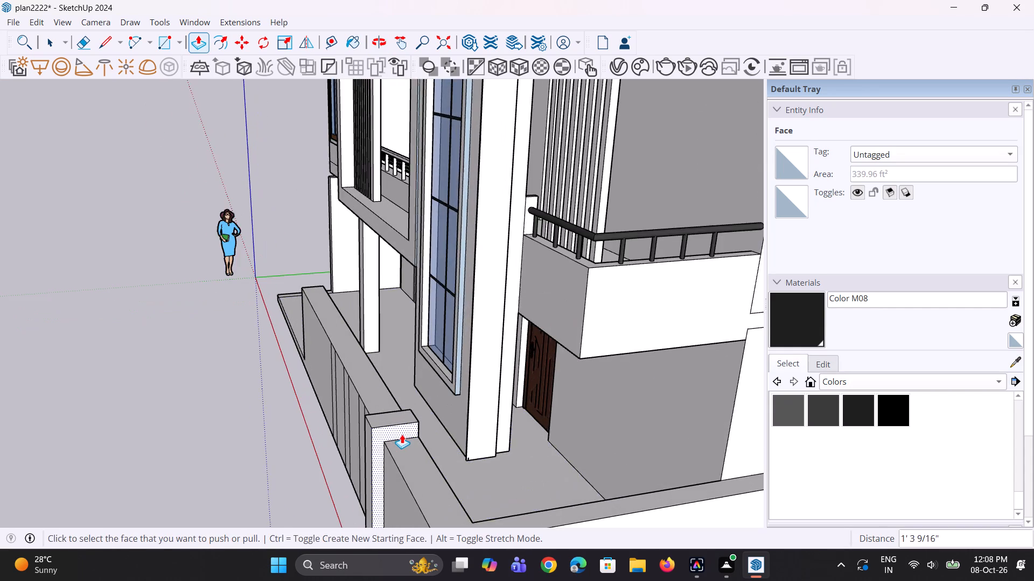
scroll(402, 433, up, 3)
click(401, 417)
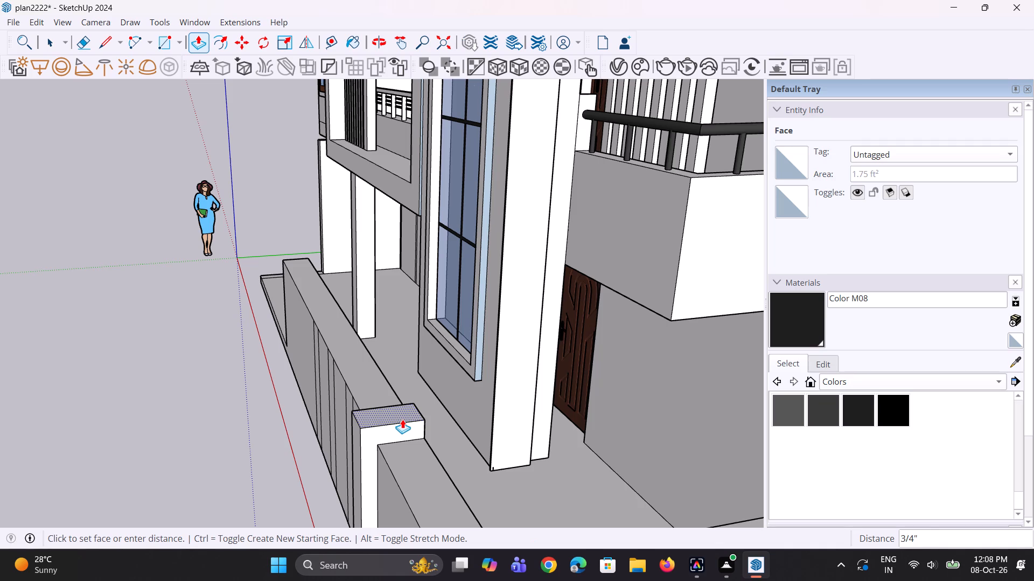
click(402, 421)
Pull the pillar's street-facing front face outward about 2 1/8" more.
middle_drag(364, 443, 576, 414)
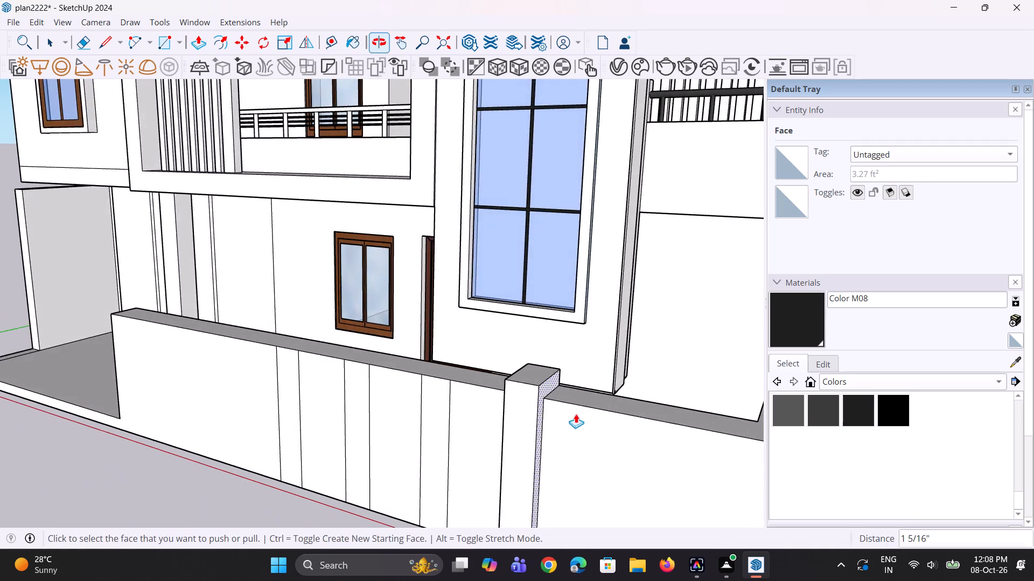
scroll(499, 411, down, 3)
middle_drag(509, 405, 371, 414)
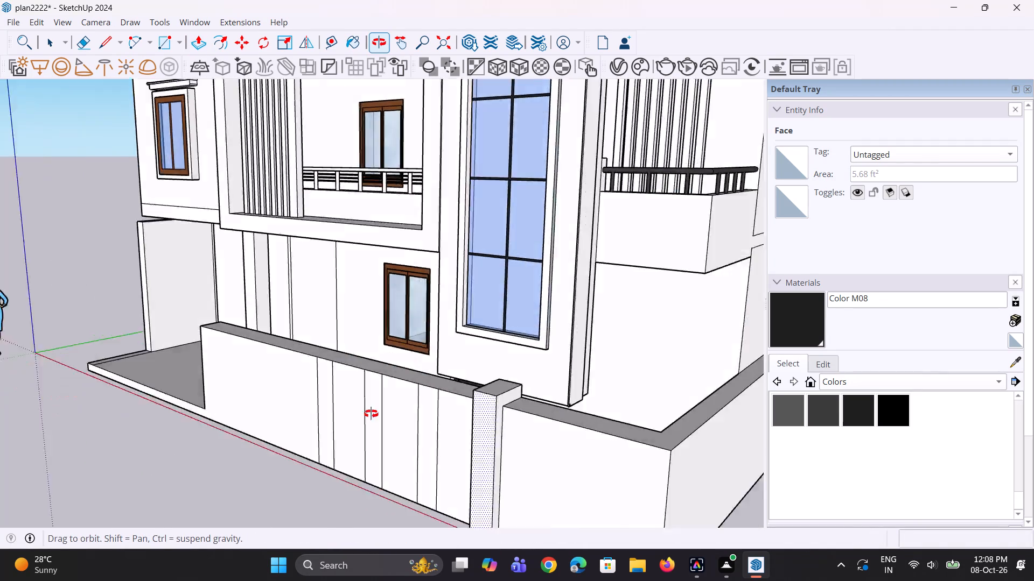
middle_drag(371, 414, 358, 416)
scroll(425, 410, down, 4)
middle_drag(431, 406, 426, 405)
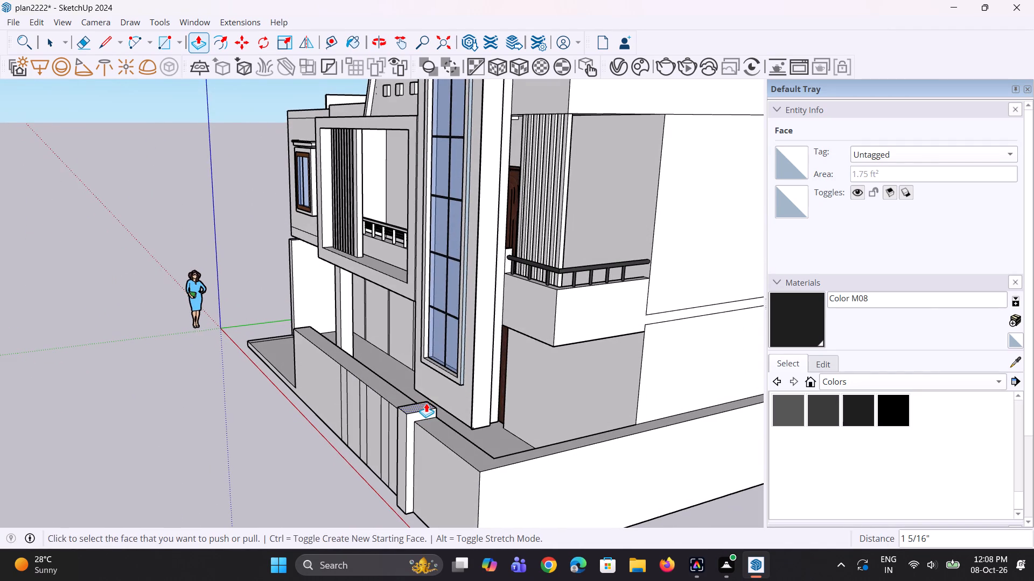
scroll(426, 403, down, 2)
middle_drag(428, 403, 347, 416)
scroll(387, 424, up, 8)
middle_drag(383, 422, 384, 422)
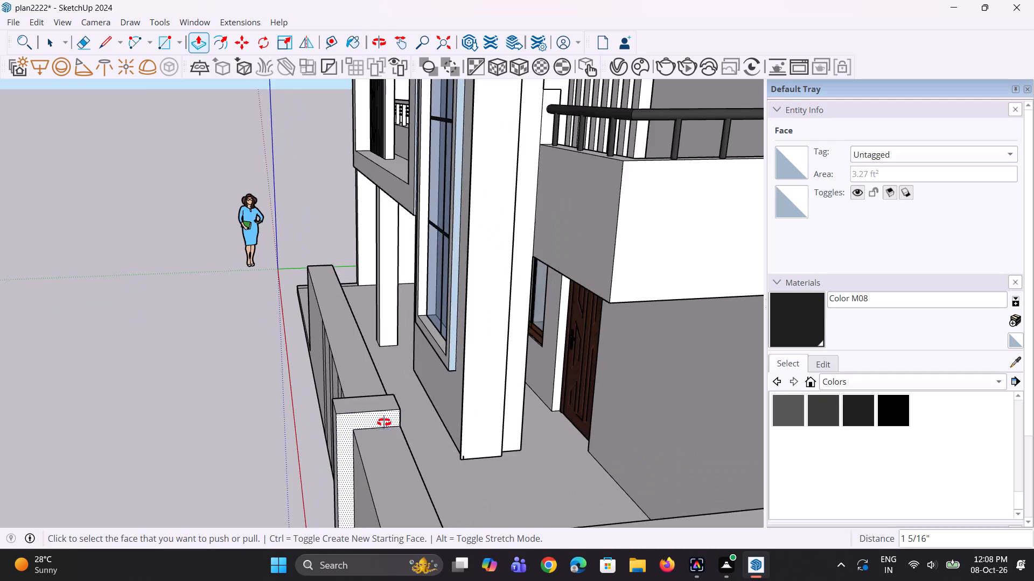
middle_drag(384, 422, 725, 383)
middle_drag(448, 433, 621, 409)
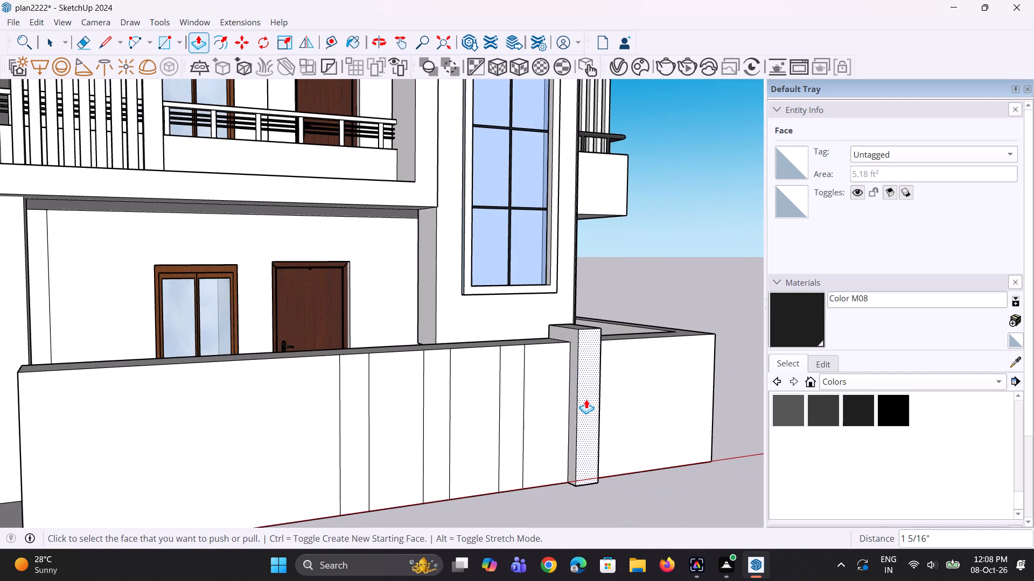
click(586, 399)
click(588, 402)
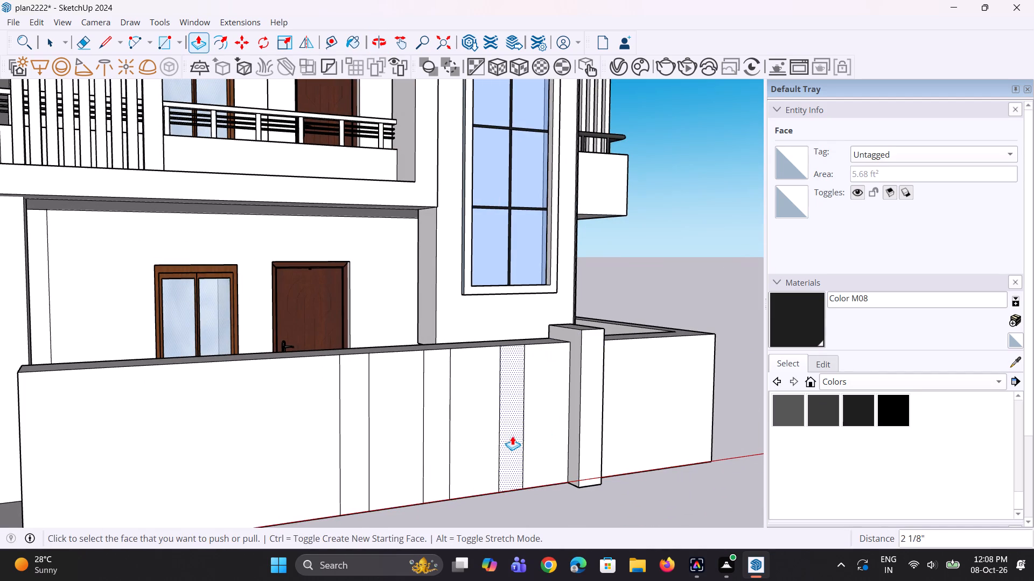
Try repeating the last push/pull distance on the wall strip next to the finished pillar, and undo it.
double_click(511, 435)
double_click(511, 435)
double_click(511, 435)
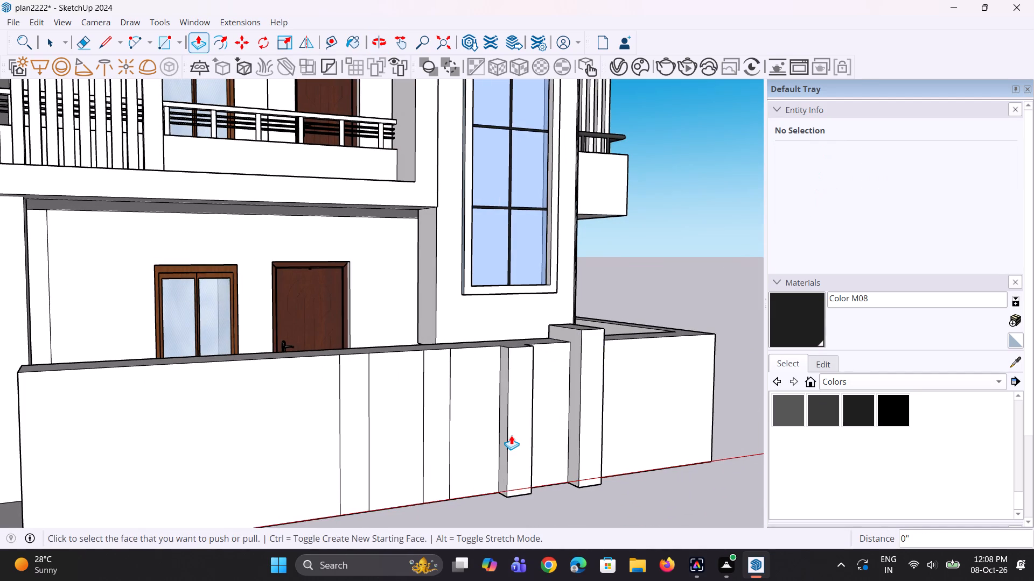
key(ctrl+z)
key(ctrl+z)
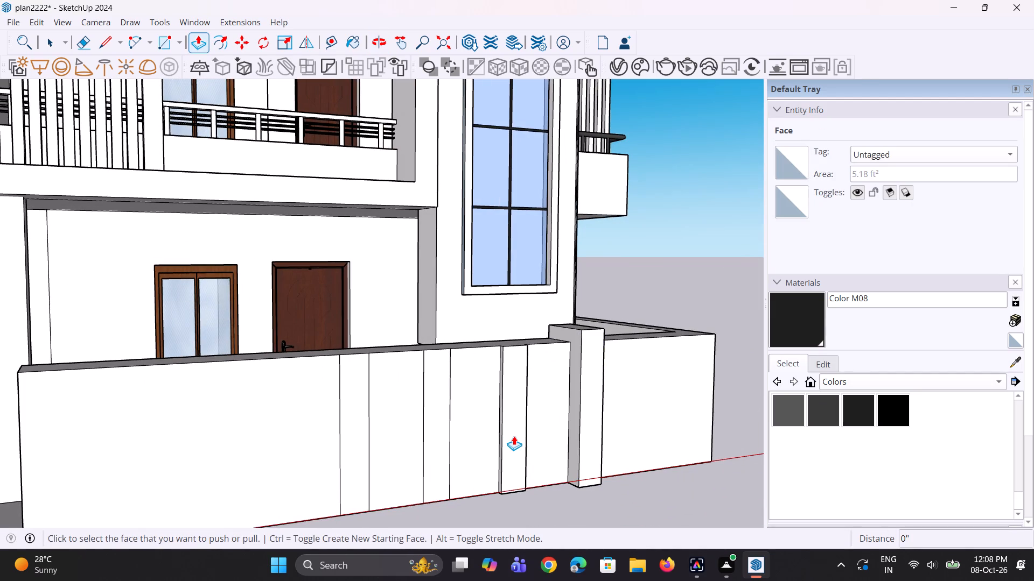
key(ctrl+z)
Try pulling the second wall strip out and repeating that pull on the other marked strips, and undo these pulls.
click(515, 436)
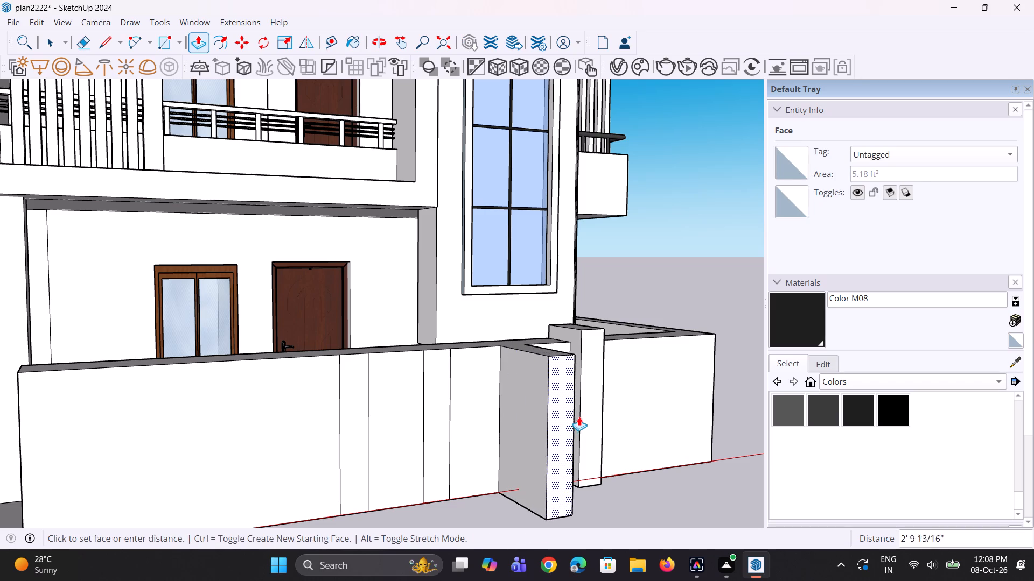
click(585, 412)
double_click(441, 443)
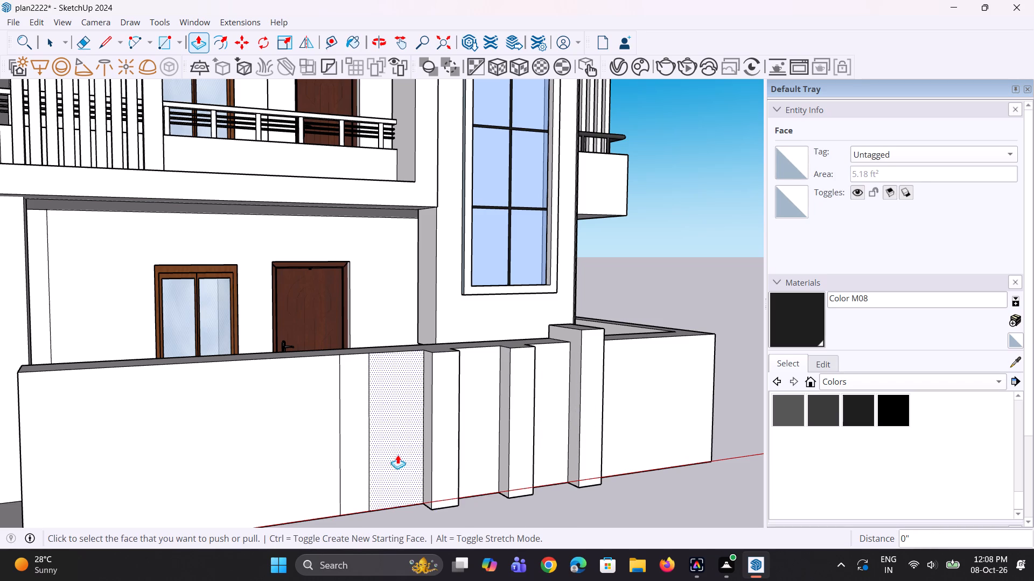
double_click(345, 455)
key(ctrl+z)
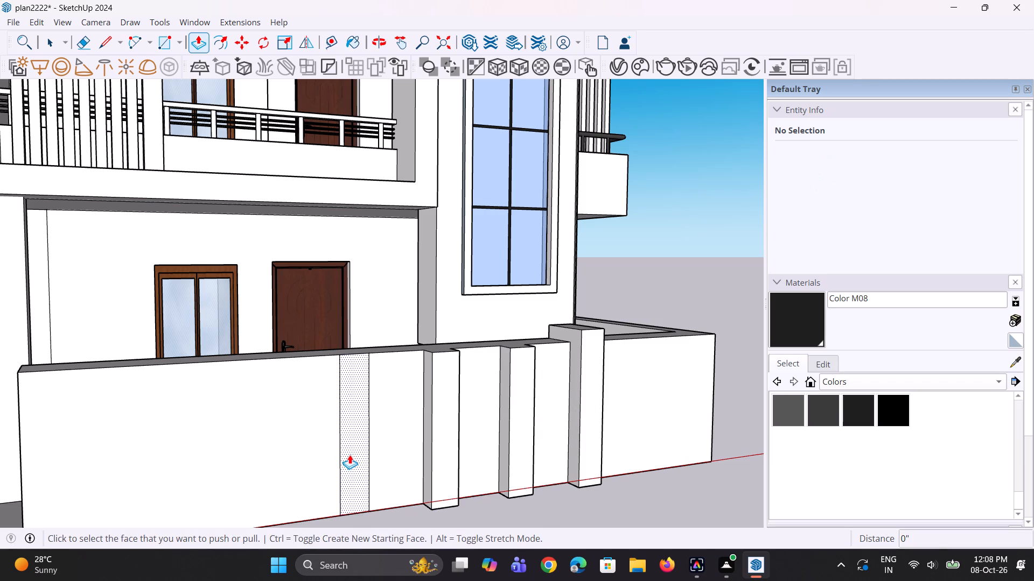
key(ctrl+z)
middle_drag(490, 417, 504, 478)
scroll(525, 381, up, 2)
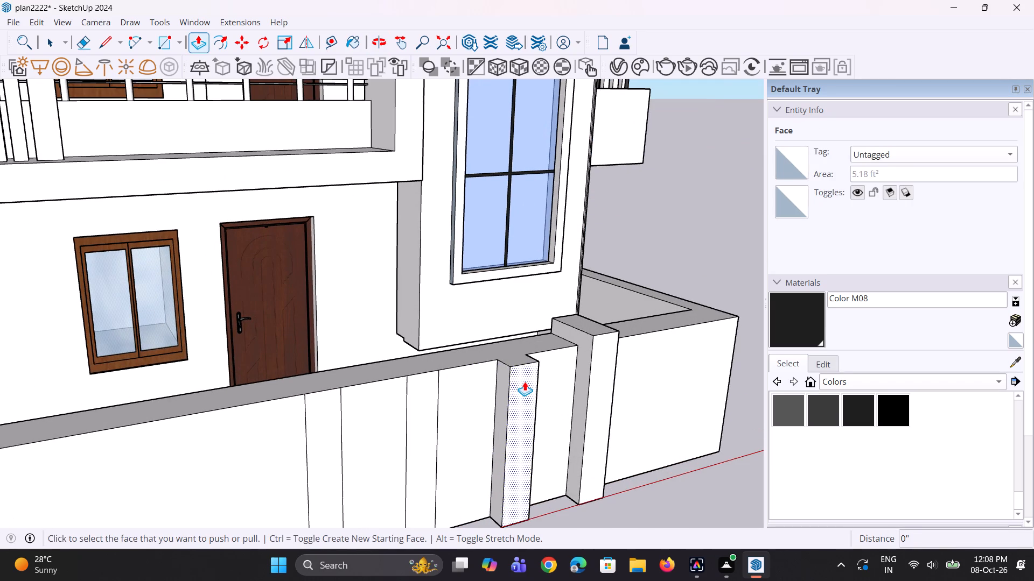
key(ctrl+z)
Pull the second wall strip out 7 5/8" and raise its top 6 1/16" to match the finished pillar.
click(513, 388)
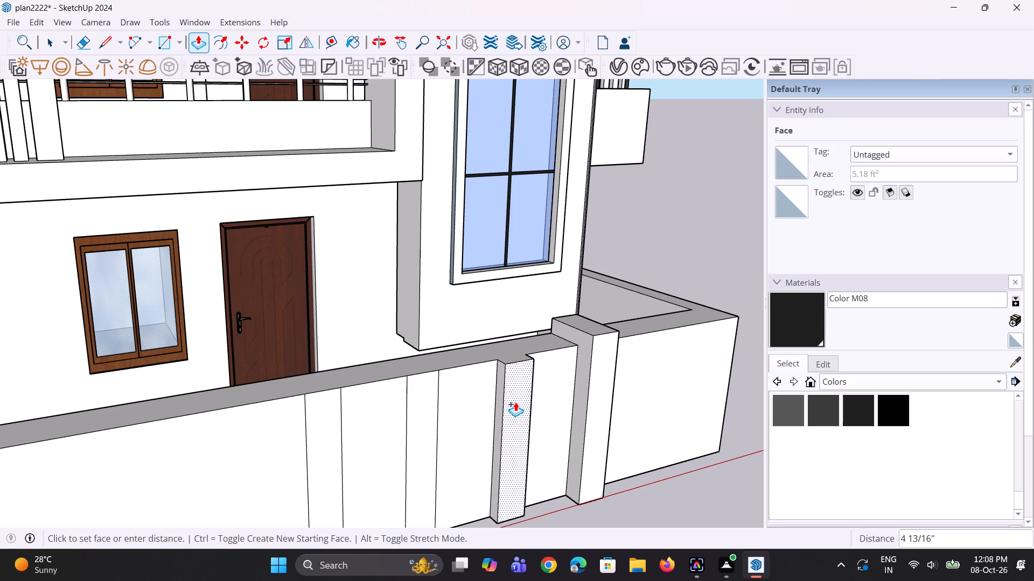
click(595, 378)
middle_drag(497, 388, 509, 429)
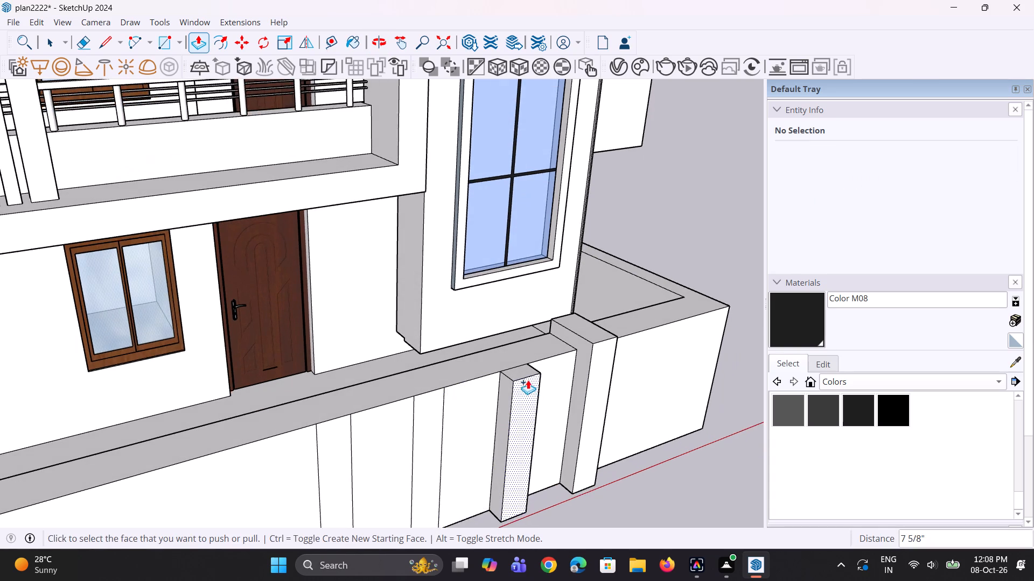
scroll(524, 377, up, 2)
click(524, 375)
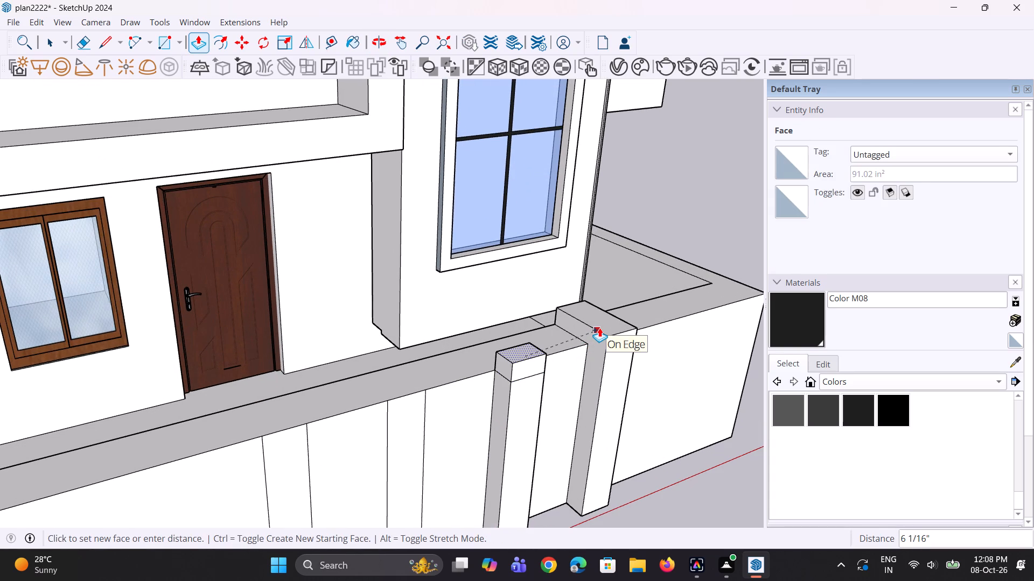
click(599, 328)
Extend the inner face of the second pillar's raised top 1' 3 9/16" back across the boundary wall's thickness.
middle_drag(502, 379, 604, 406)
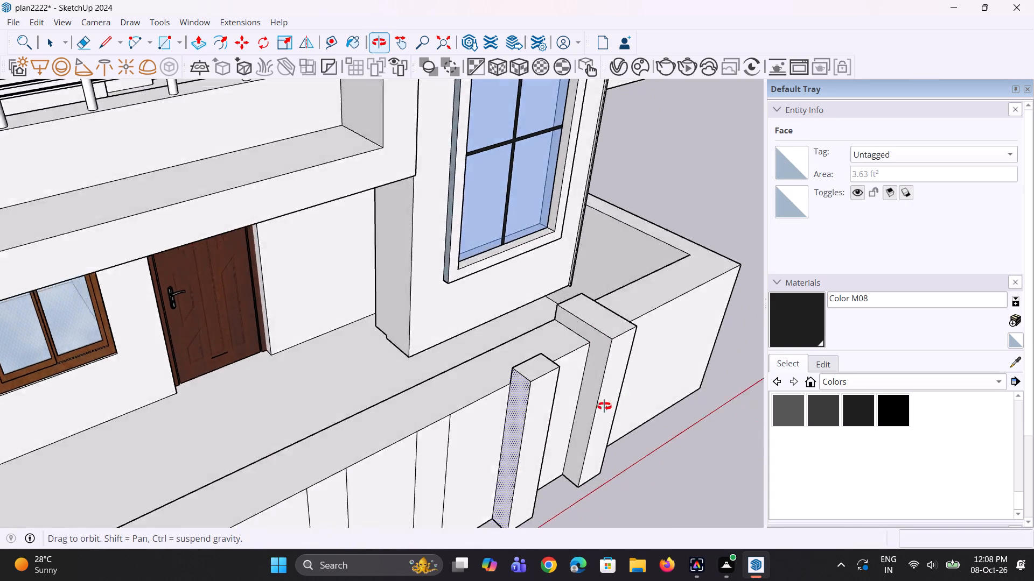
middle_drag(604, 406, 738, 358)
scroll(521, 320, up, 3)
middle_drag(551, 308, 590, 289)
scroll(547, 277, up, 3)
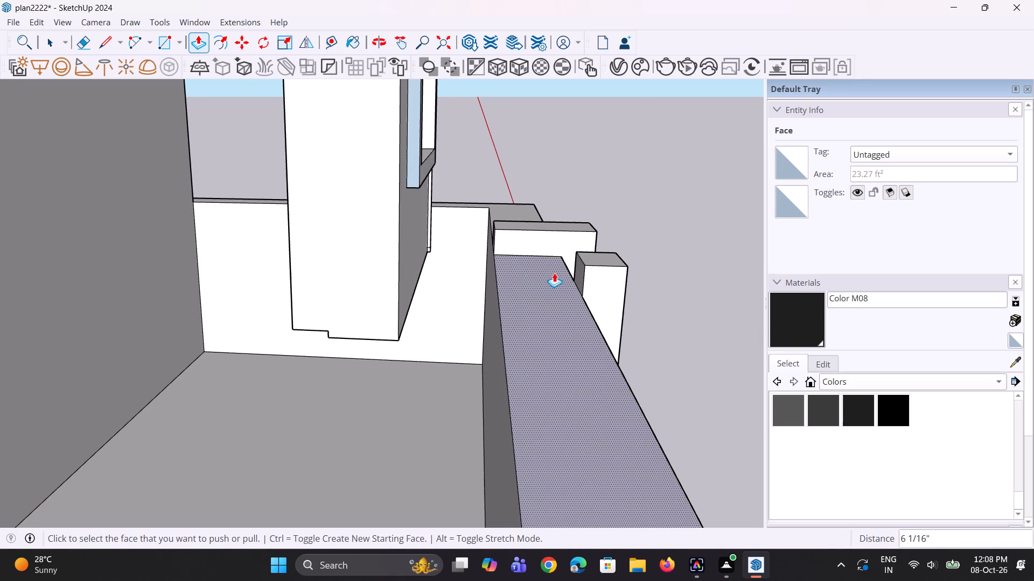
click(579, 272)
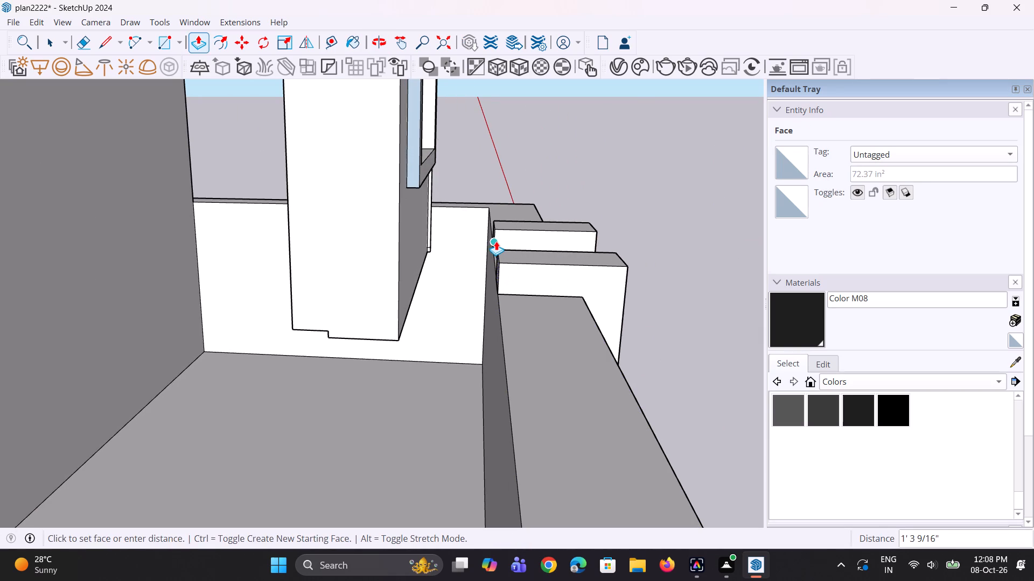
click(496, 241)
Pull the third wall strip out 7 5/8" and raise its top 6 1/16" level with the finished pillars.
middle_drag(522, 316, 490, 298)
scroll(492, 297, down, 9)
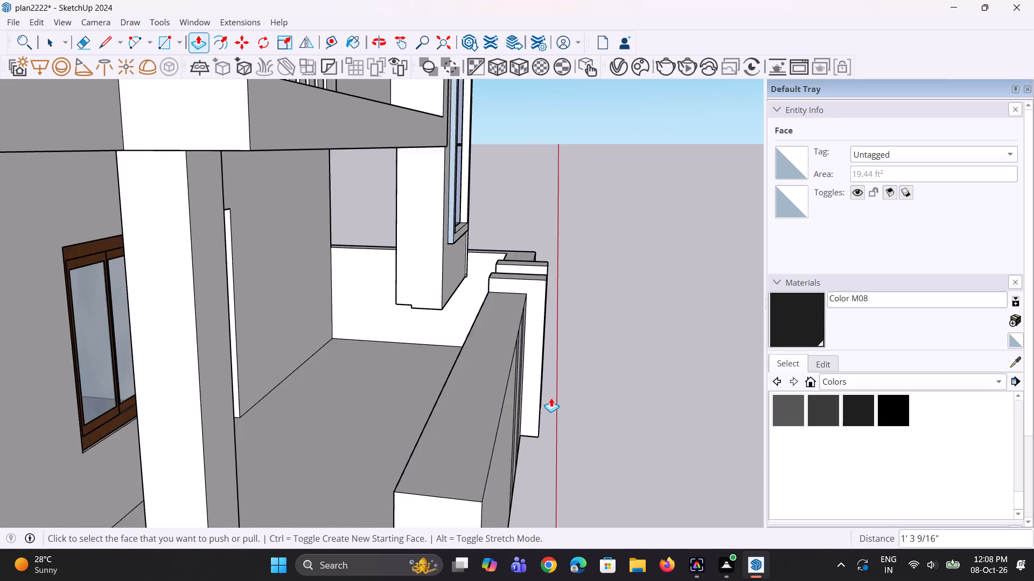
middle_drag(547, 402, 377, 408)
click(421, 394)
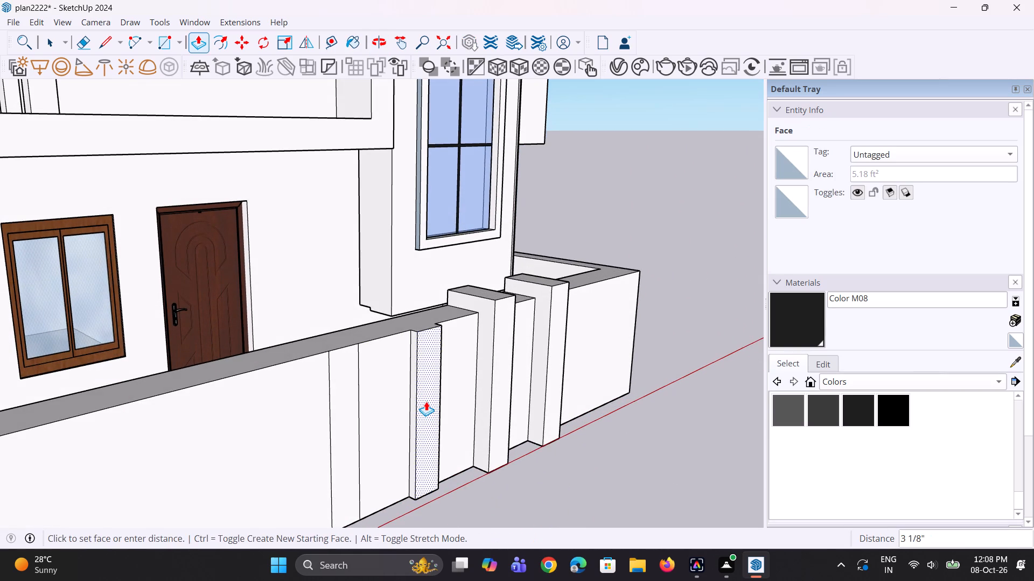
click(497, 348)
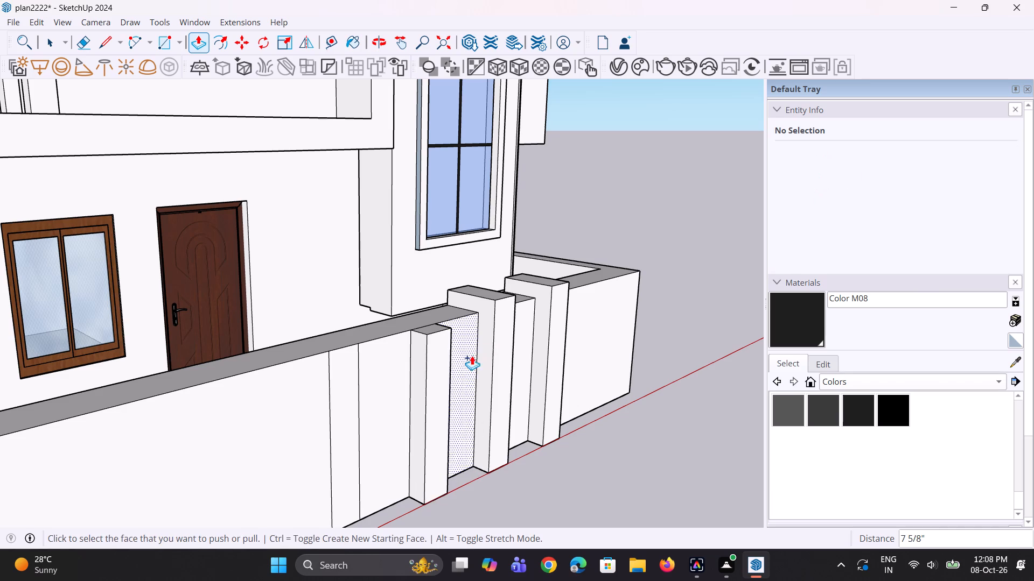
middle_drag(432, 381, 484, 431)
scroll(463, 359, up, 3)
click(465, 367)
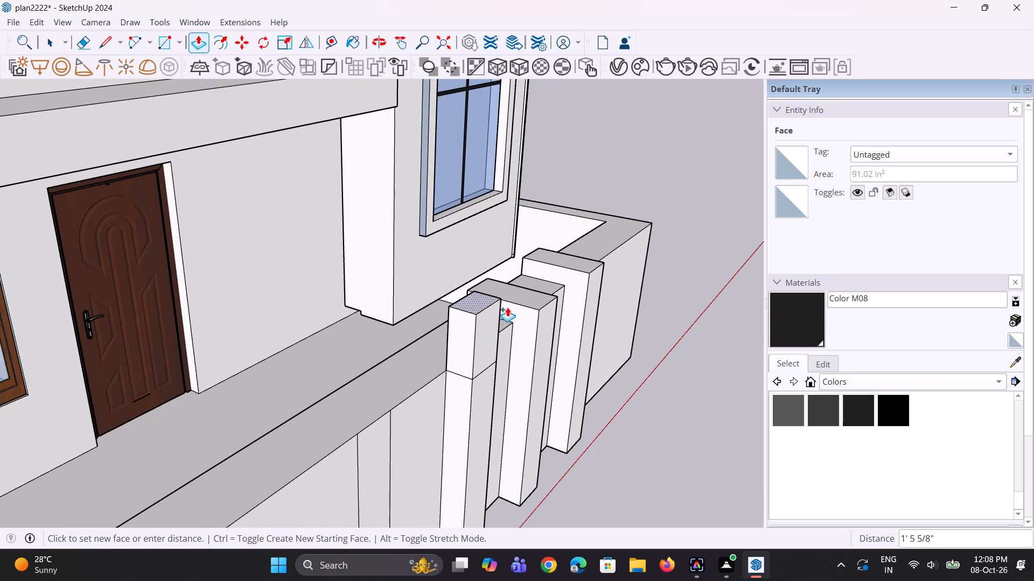
click(518, 302)
Extend the inner face of the third pillar's raised top 1' 3 9/16" back across the boundary wall's thickness.
middle_drag(424, 384, 599, 379)
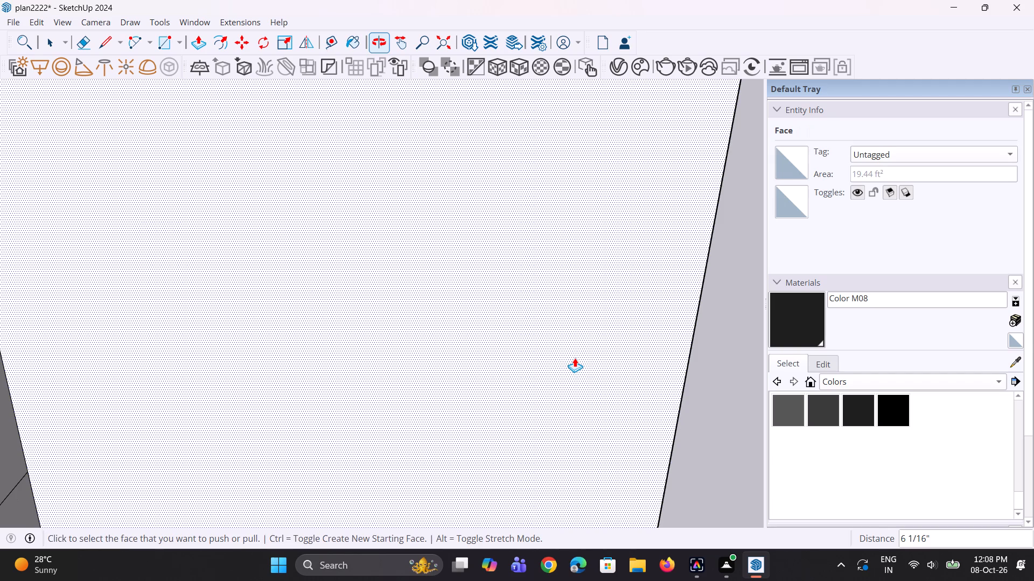
middle_drag(571, 352, 488, 343)
scroll(672, 351, up, 2)
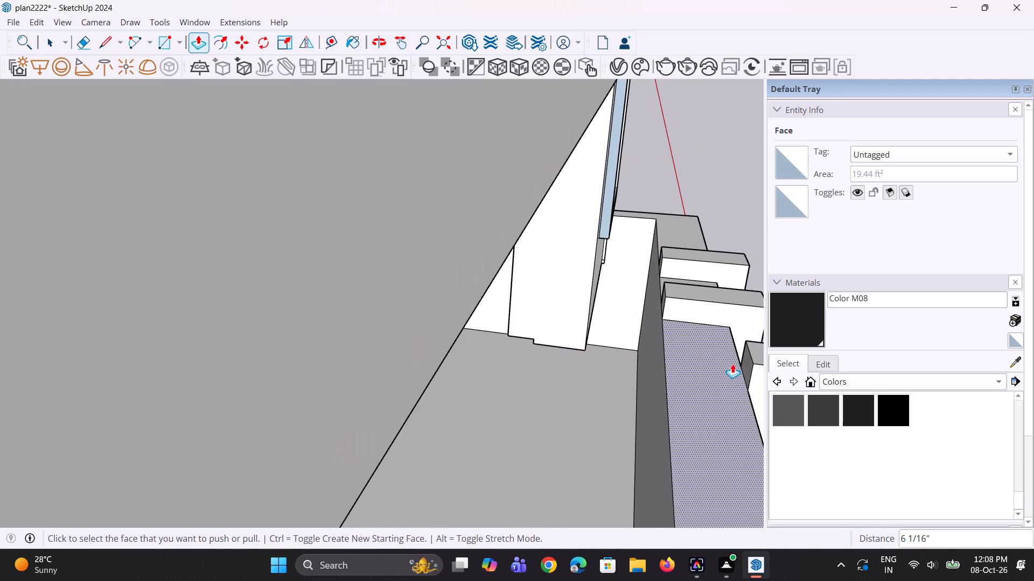
click(742, 366)
click(667, 309)
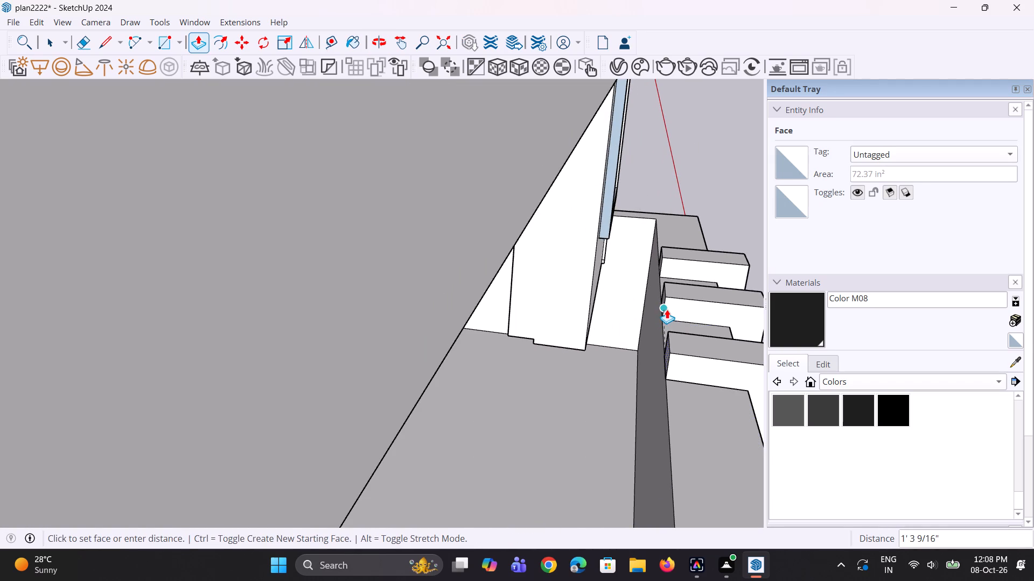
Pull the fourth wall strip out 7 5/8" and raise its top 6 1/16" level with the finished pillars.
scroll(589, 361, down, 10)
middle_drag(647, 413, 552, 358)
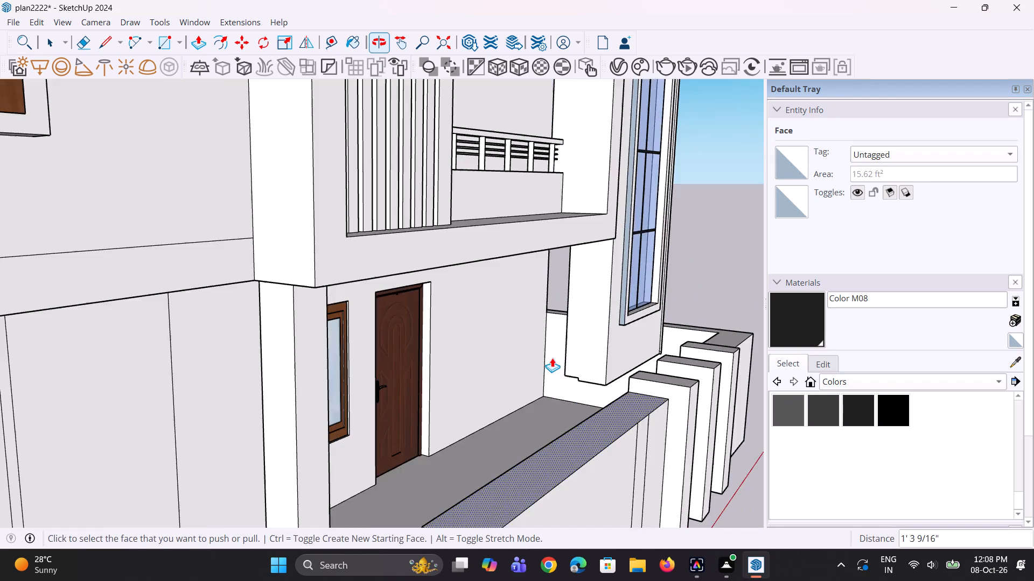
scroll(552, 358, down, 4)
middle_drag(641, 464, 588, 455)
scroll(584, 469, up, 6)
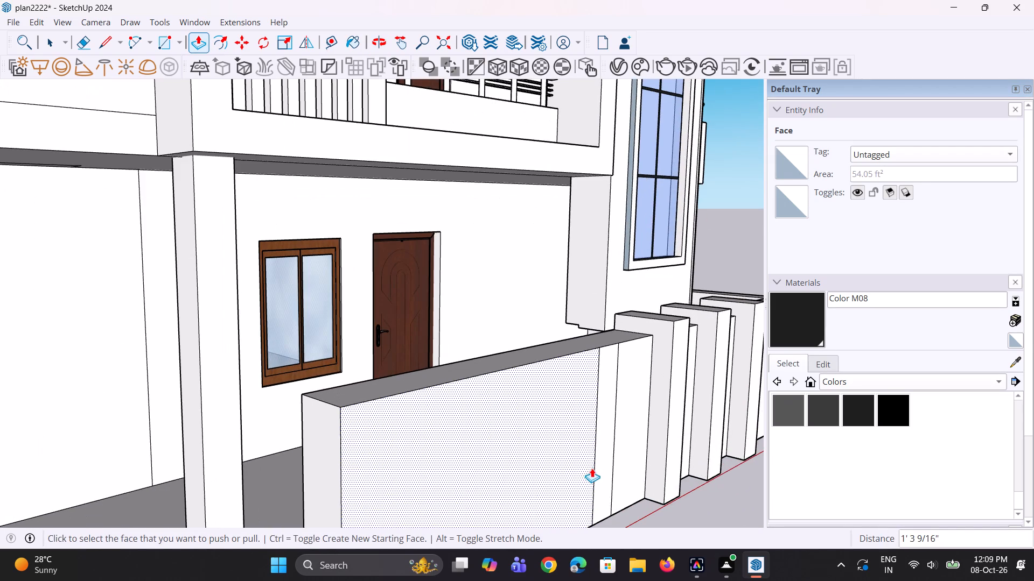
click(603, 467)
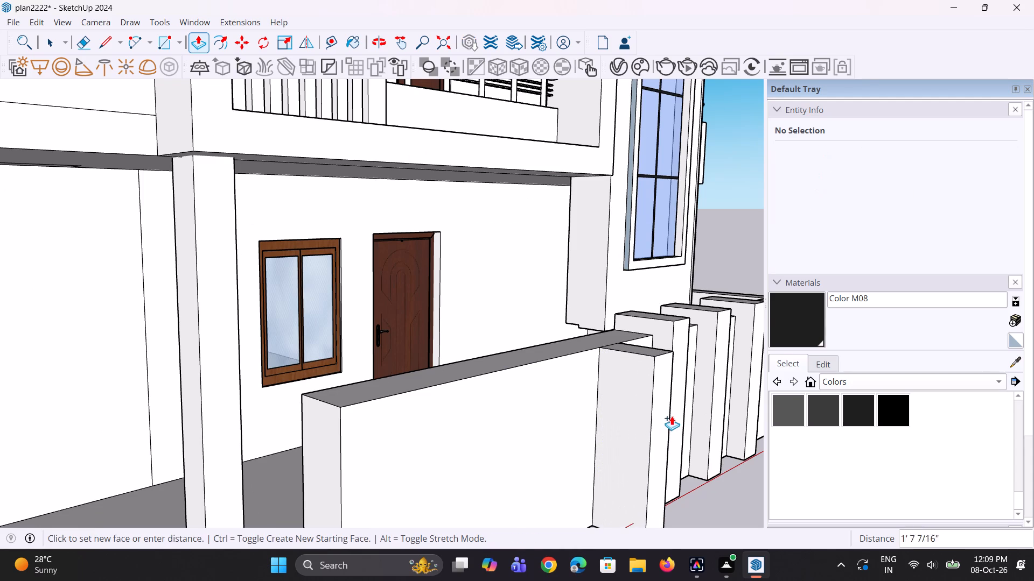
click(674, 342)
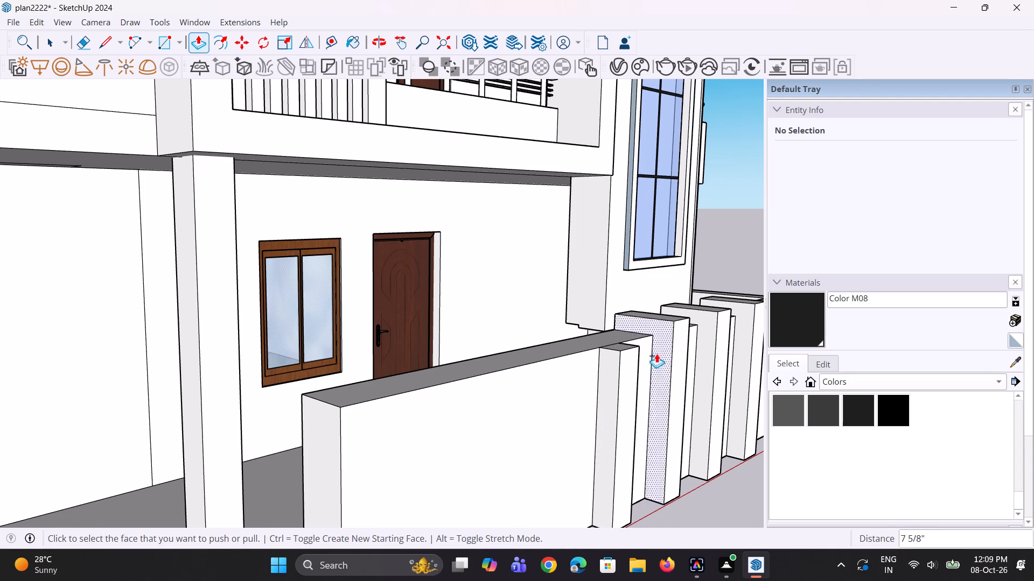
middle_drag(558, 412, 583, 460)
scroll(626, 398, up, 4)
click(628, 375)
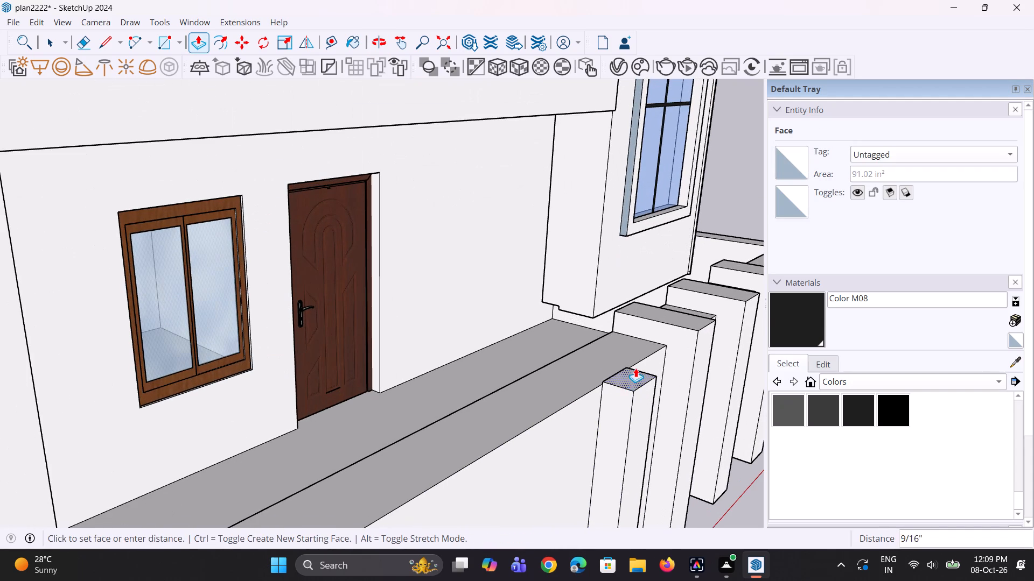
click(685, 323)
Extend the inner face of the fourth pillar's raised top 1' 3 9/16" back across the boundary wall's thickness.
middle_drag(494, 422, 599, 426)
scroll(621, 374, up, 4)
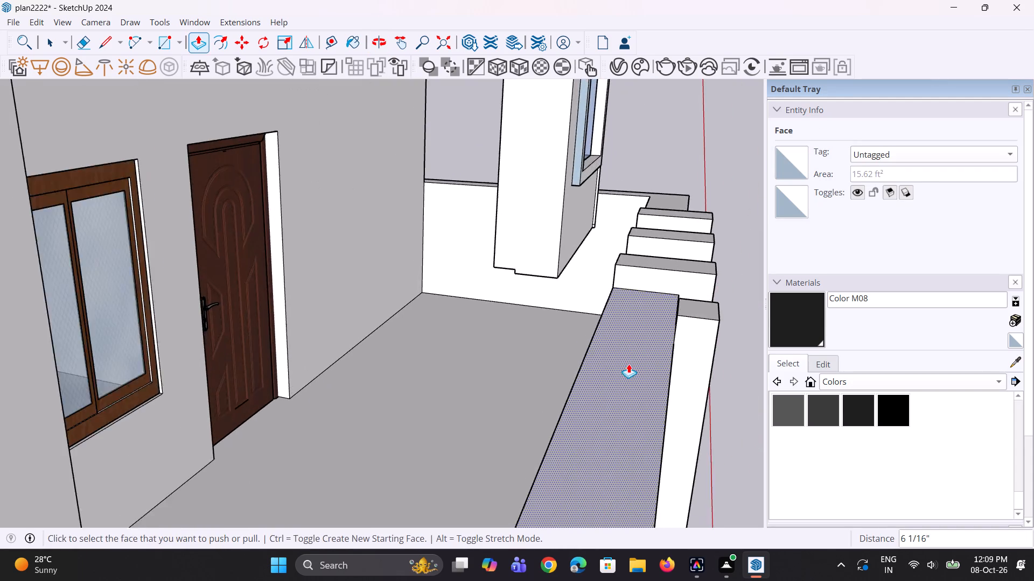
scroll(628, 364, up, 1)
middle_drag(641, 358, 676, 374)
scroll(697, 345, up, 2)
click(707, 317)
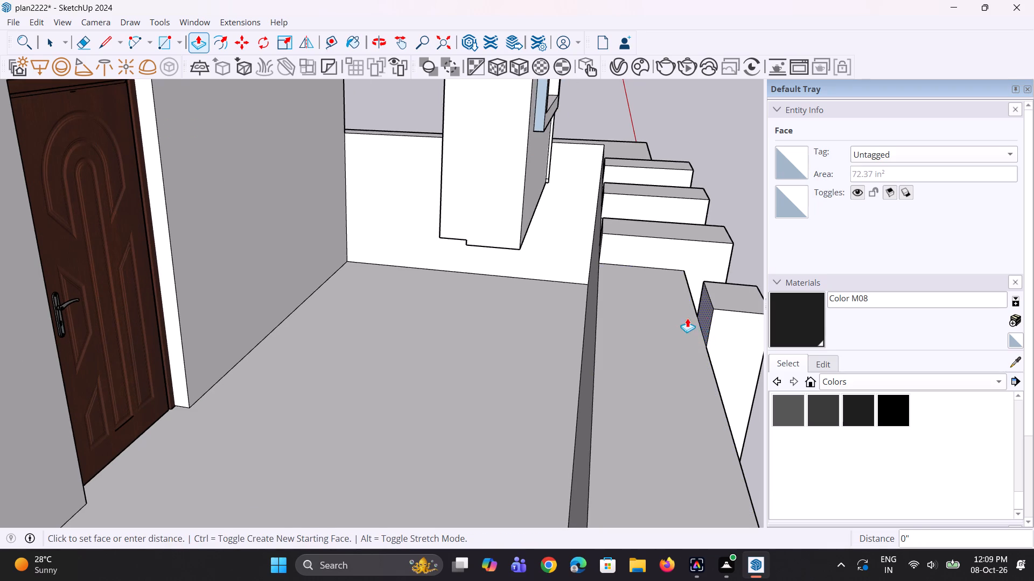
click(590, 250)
Examine the spacing and look of the boundary wall pillars against the whole front elevation.
scroll(547, 370, down, 3)
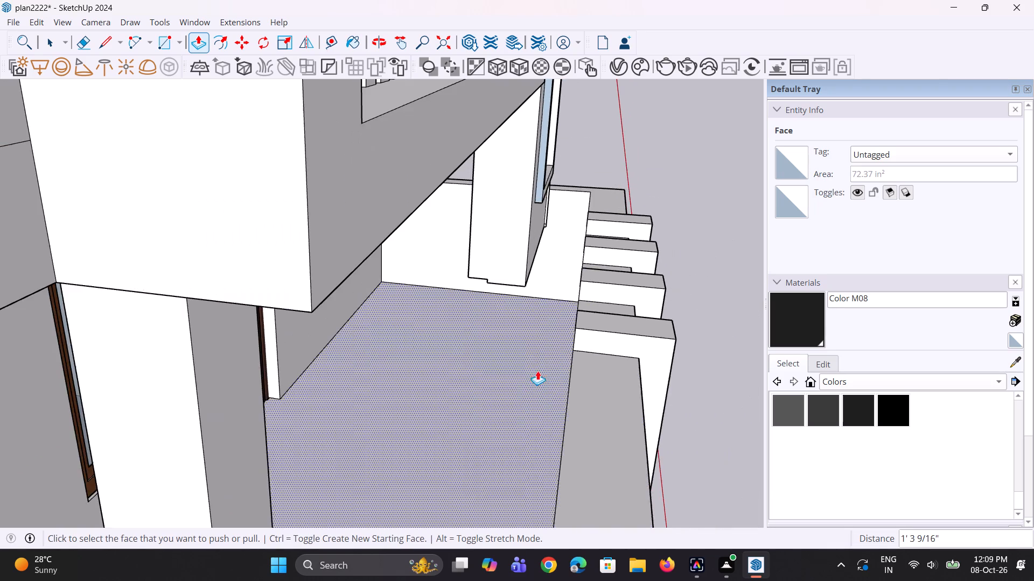
scroll(600, 384, down, 7)
middle_drag(603, 389, 506, 357)
scroll(523, 370, down, 4)
key(space)
scroll(547, 406, down, 6)
middle_drag(584, 471, 495, 437)
scroll(558, 476, up, 3)
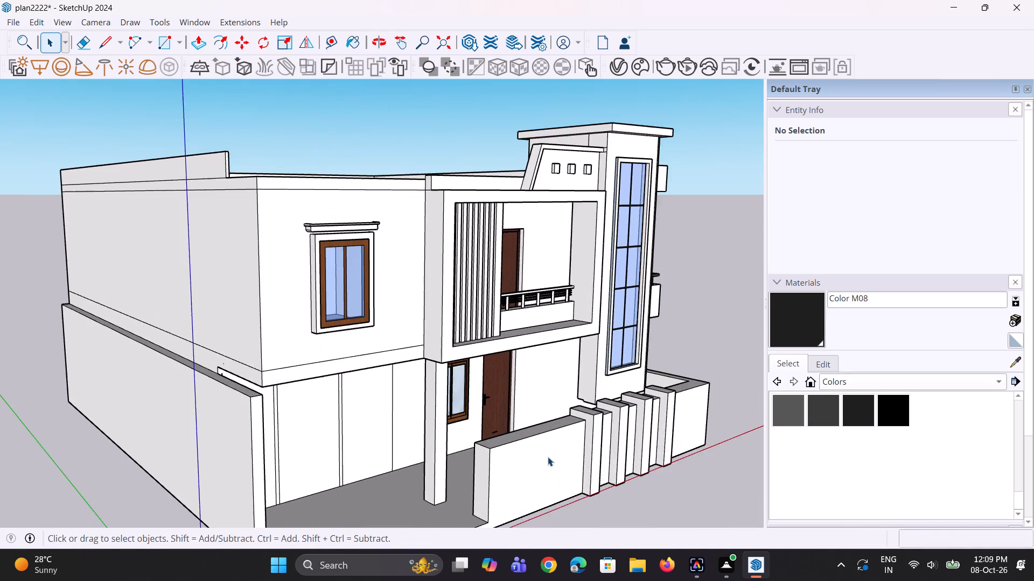
middle_drag(588, 473, 468, 464)
scroll(419, 447, down, 7)
middle_drag(513, 509, 434, 485)
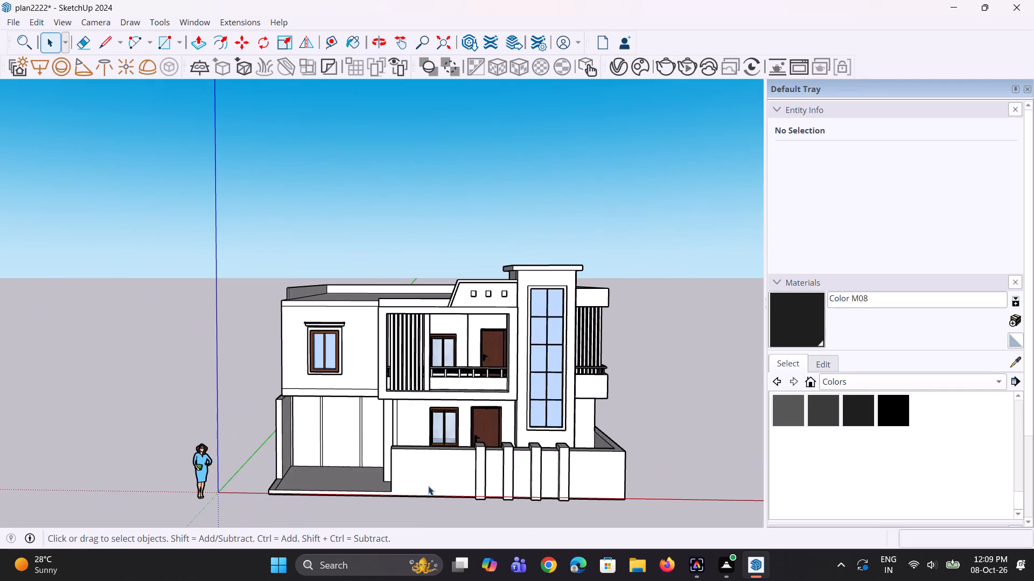
scroll(423, 489, down, 2)
middle_drag(423, 489, 423, 481)
scroll(382, 487, up, 1)
scroll(443, 495, up, 1)
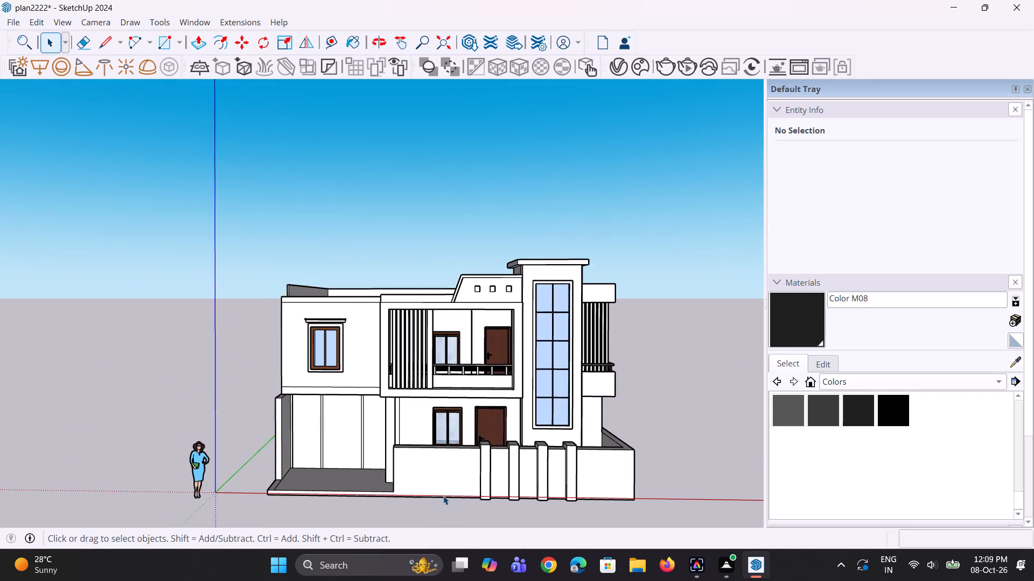
scroll(443, 495, up, 1)
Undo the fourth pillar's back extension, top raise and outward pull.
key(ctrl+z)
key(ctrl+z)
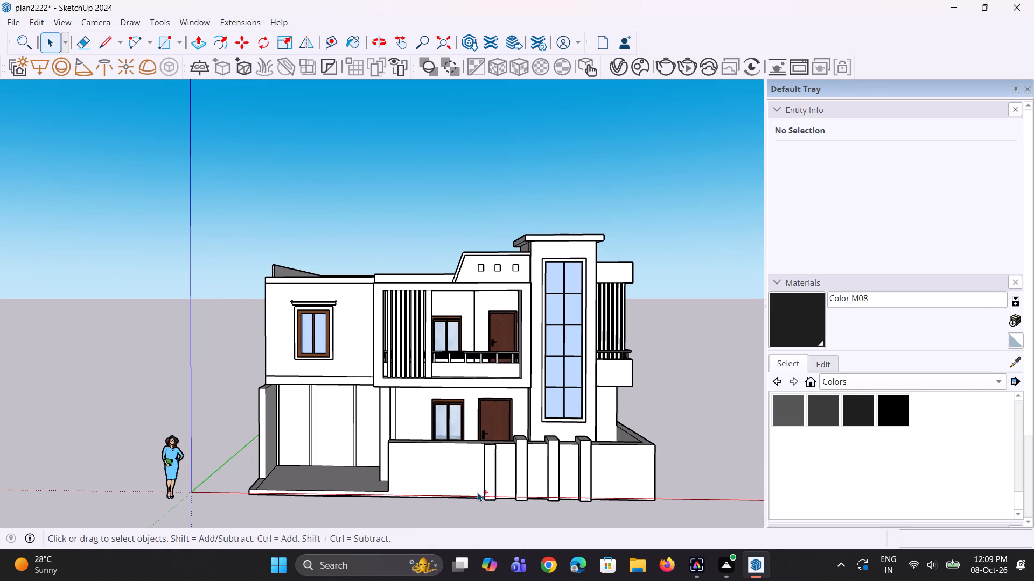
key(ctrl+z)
Draw a 6" vertical line from the boundary wall's lower corner beside the porch column down to the plinth's bottom edge.
middle_drag(437, 496, 446, 494)
scroll(393, 495, up, 3)
middle_drag(395, 486, 401, 460)
scroll(383, 495, up, 5)
key(l)
scroll(383, 495, up, 1)
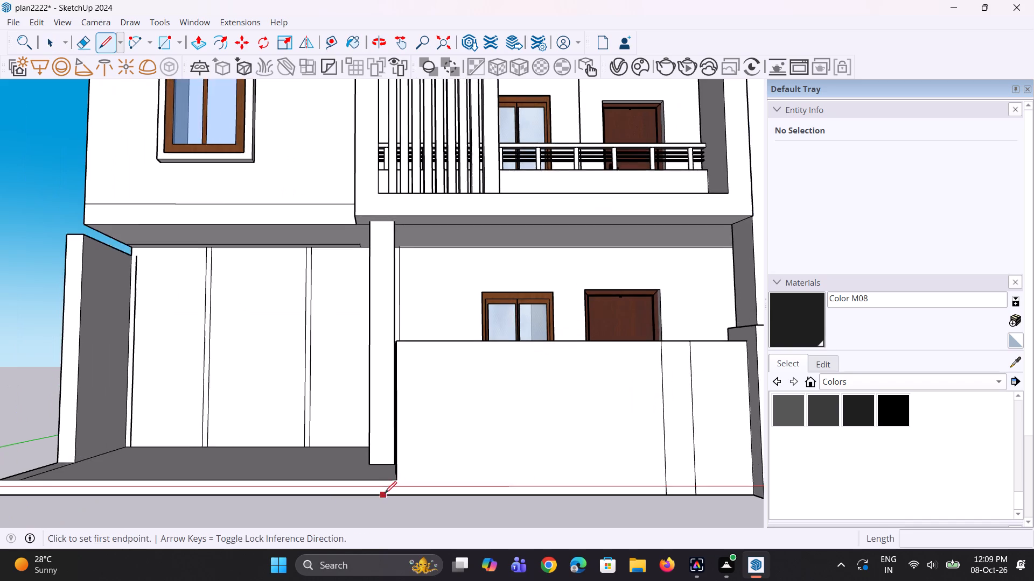
scroll(385, 493, up, 3)
click(399, 479)
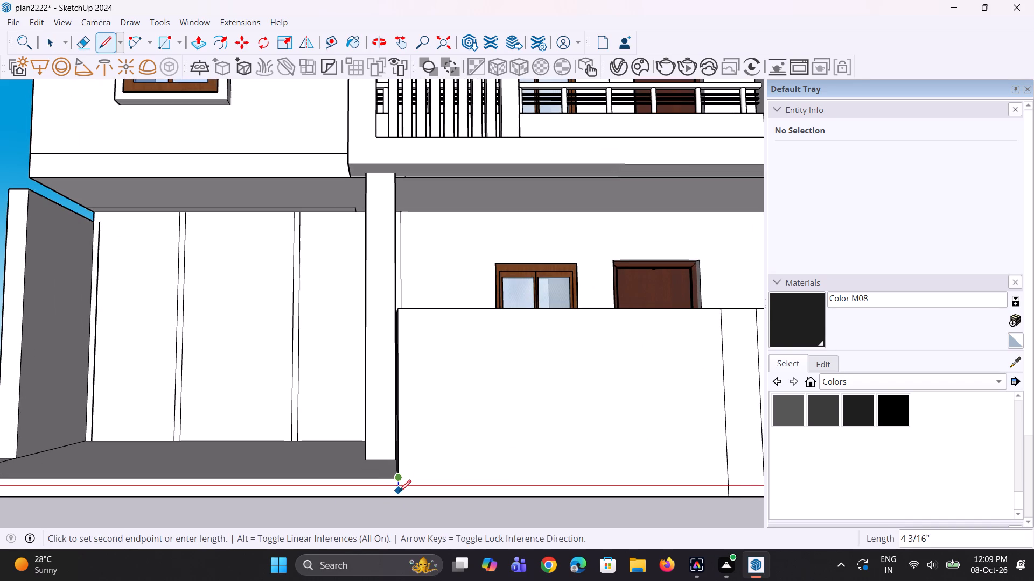
click(399, 497)
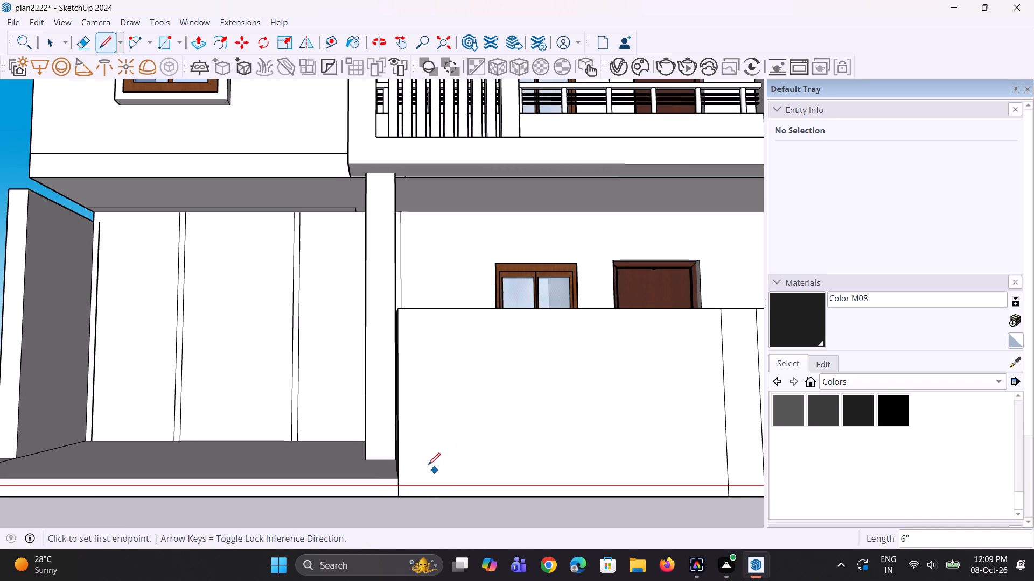
scroll(428, 466, up, 2)
key(space)
key(space)
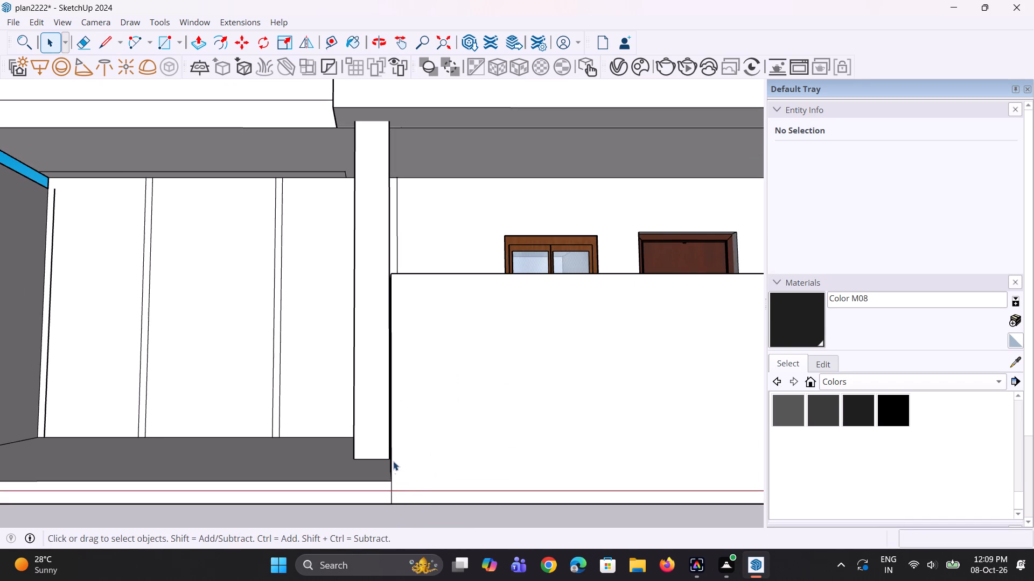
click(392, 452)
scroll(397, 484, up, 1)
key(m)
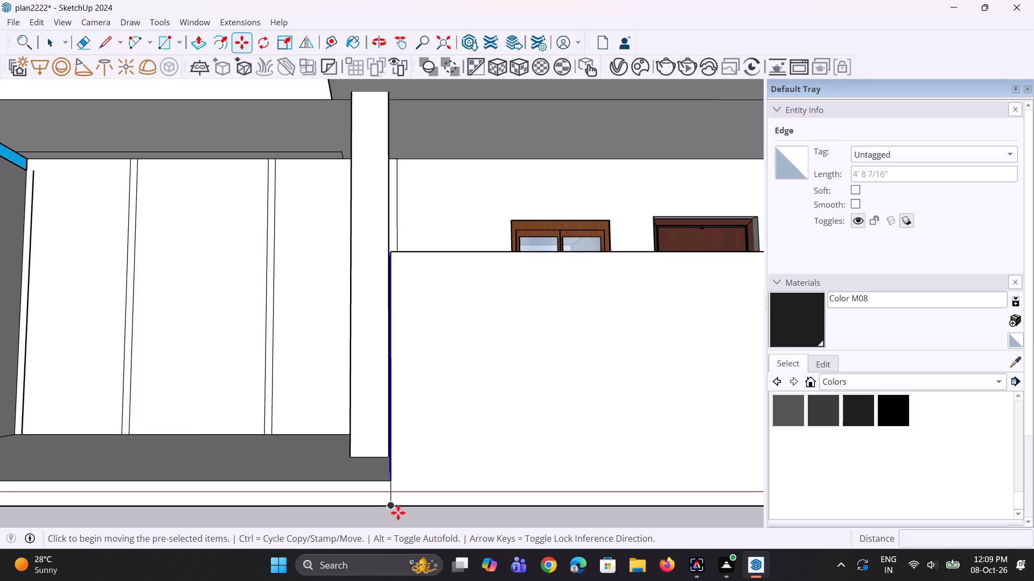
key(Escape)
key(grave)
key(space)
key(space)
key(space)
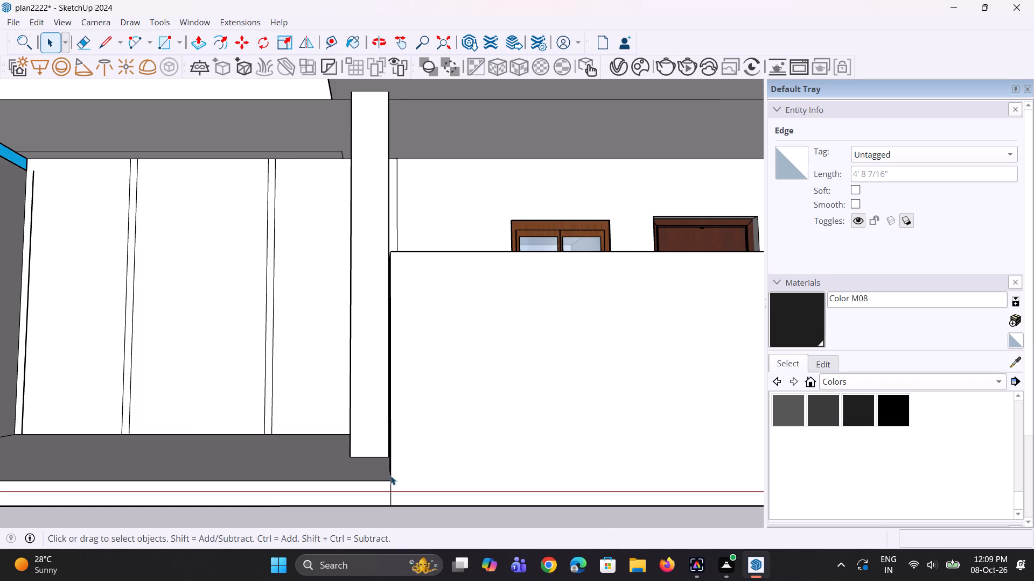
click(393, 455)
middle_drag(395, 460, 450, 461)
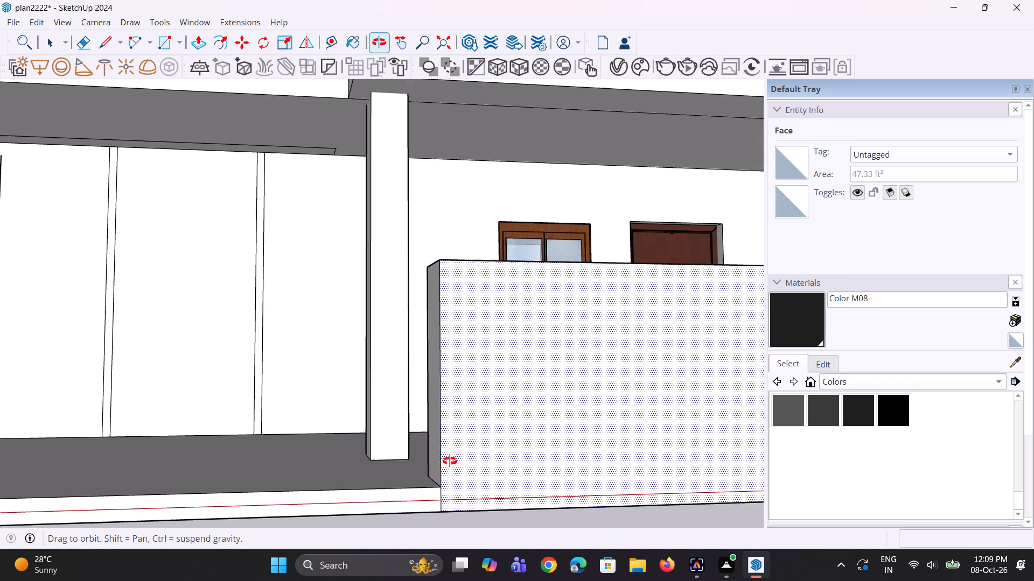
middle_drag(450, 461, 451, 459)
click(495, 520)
Copy the two stacked vertical edges at the boundary wall's porch-side end about 6" along the wall.
scroll(439, 470, up, 2)
click(469, 465)
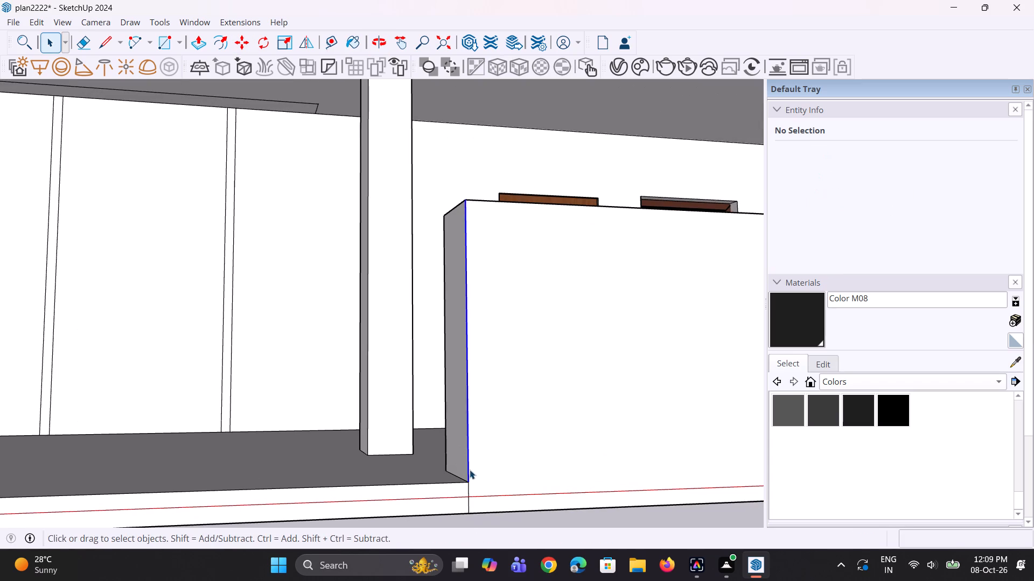
ctrl+click(467, 498)
key(m)
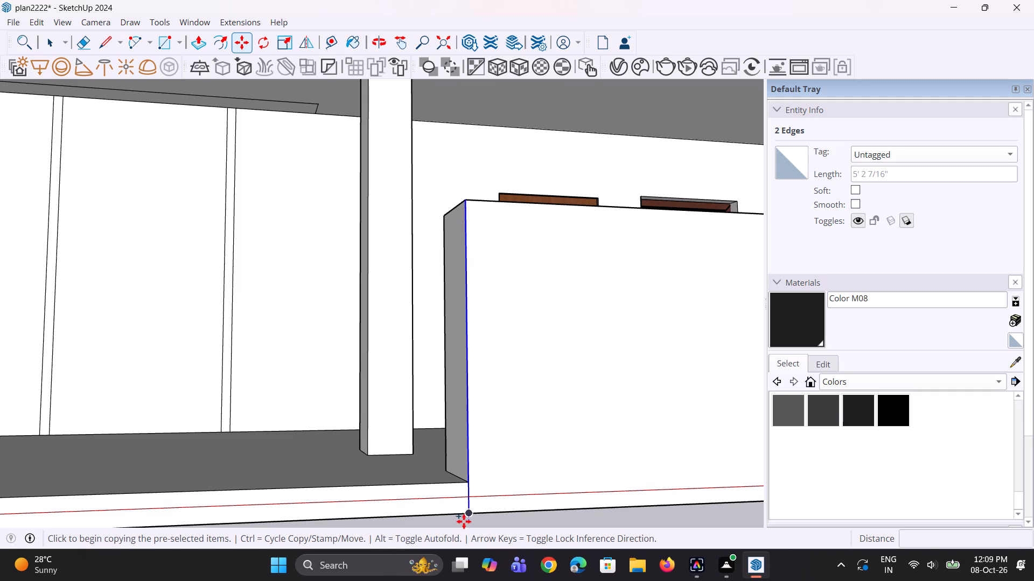
click(466, 516)
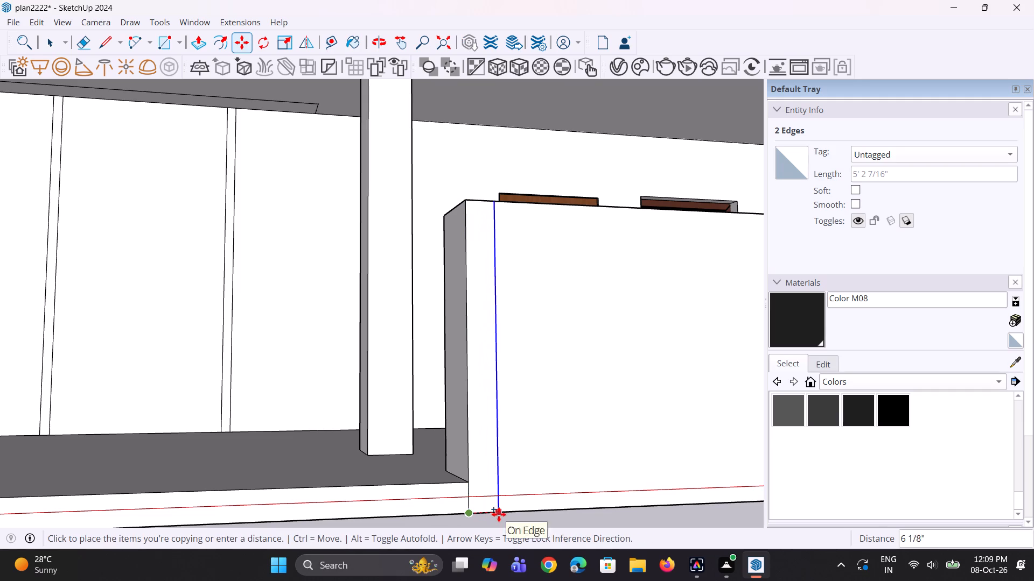
click(501, 514)
scroll(397, 514, down, 3)
middle_drag(561, 440, 484, 480)
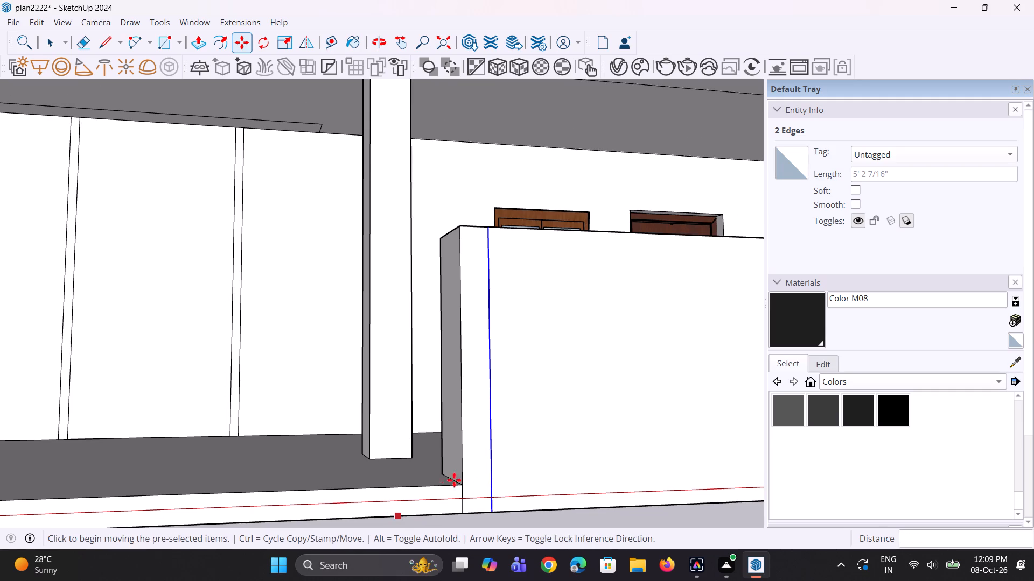
scroll(302, 395, down, 3)
middle_drag(545, 405, 499, 442)
key(space)
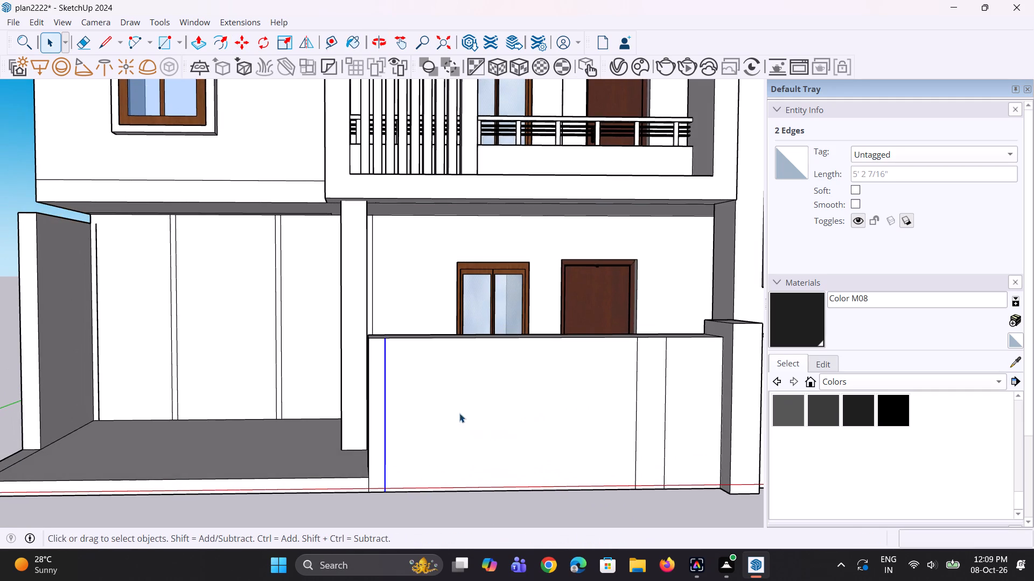
Save the model.
scroll(422, 337, up, 2)
key(ctrl+s)
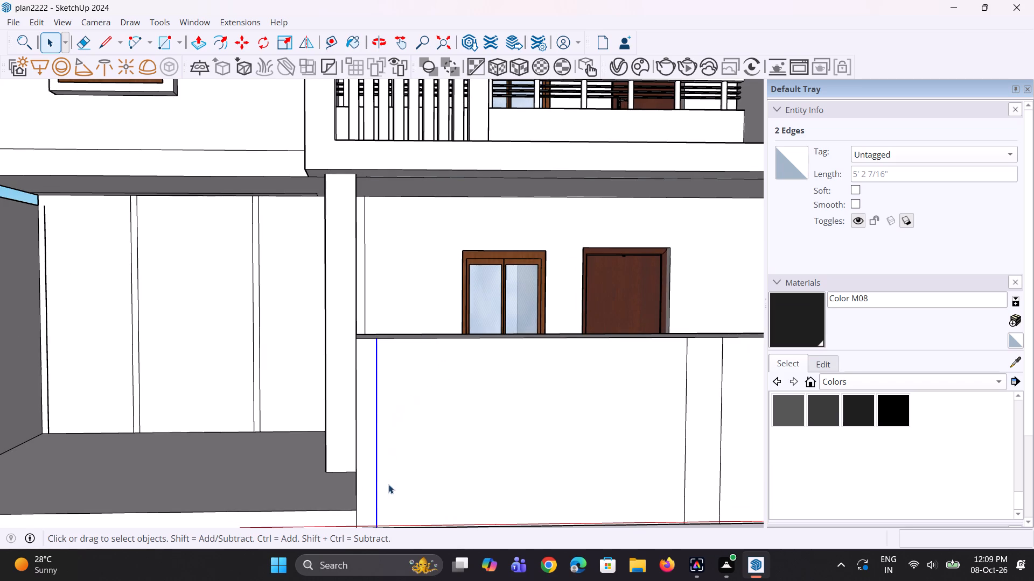
Move the copied vertical edges 3 15/16" farther from the boundary wall's porch-side end.
key(m)
scroll(376, 526, up, 1)
scroll(375, 502, down, 6)
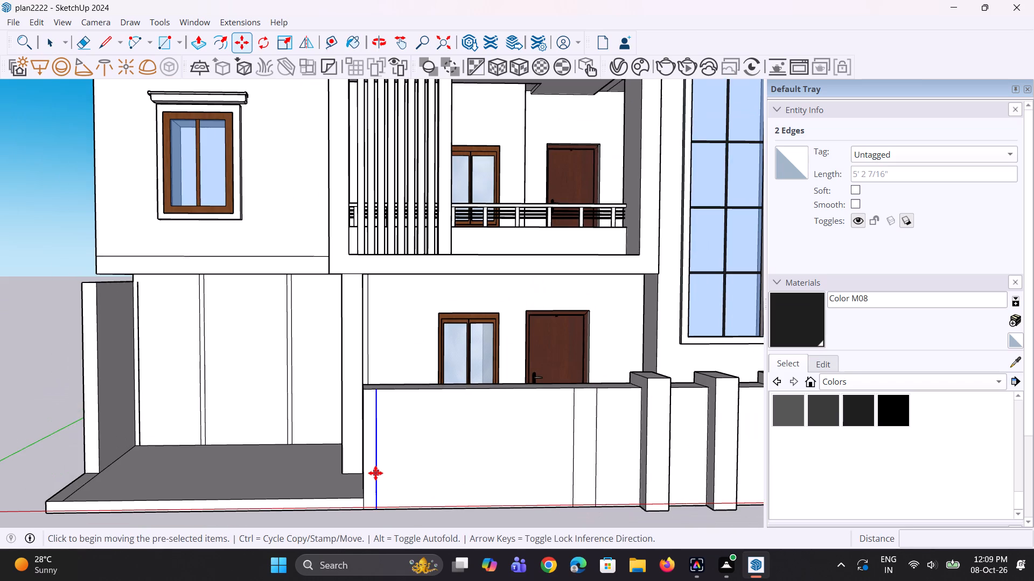
scroll(373, 505, up, 4)
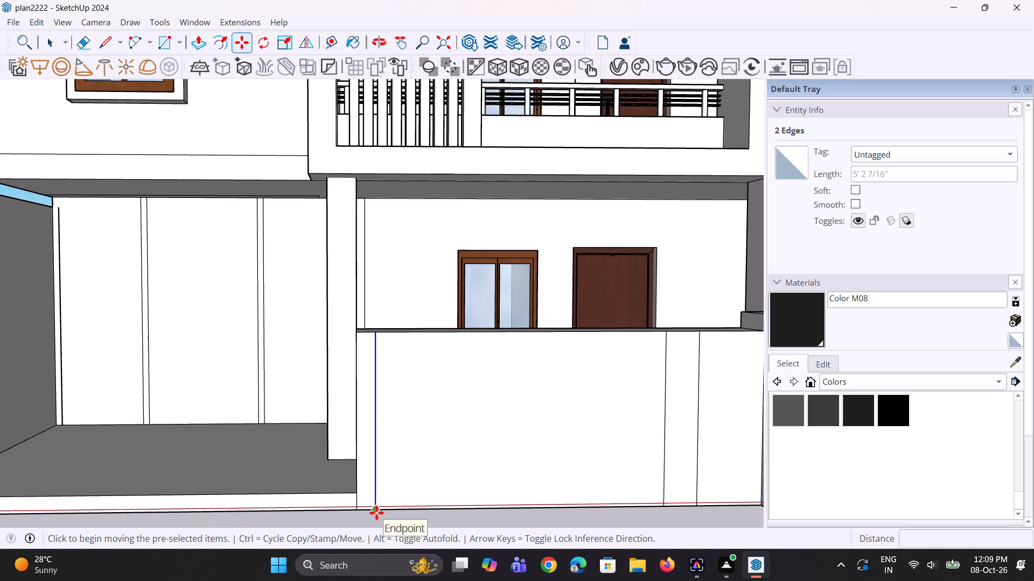
click(376, 513)
click(387, 511)
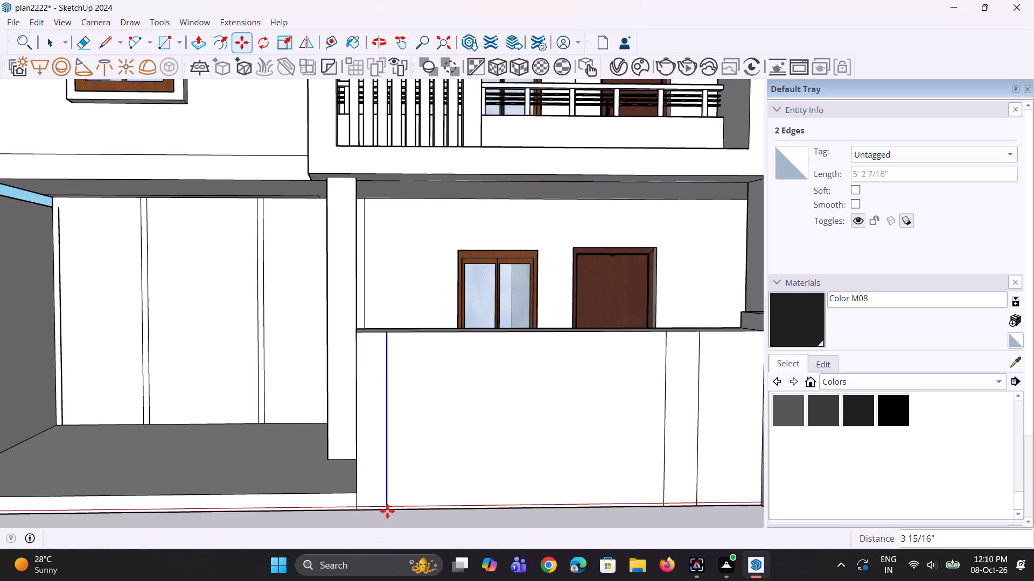
key(space)
key(space)
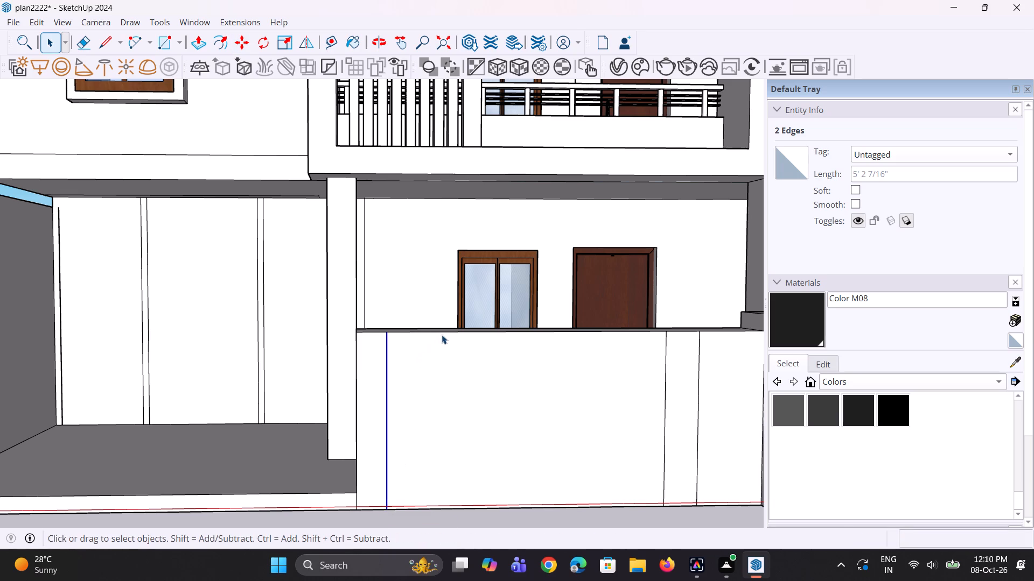
Copy the boundary wall panel's top front edge about 8" down the wall face.
click(442, 334)
scroll(418, 332, up, 1)
key(m)
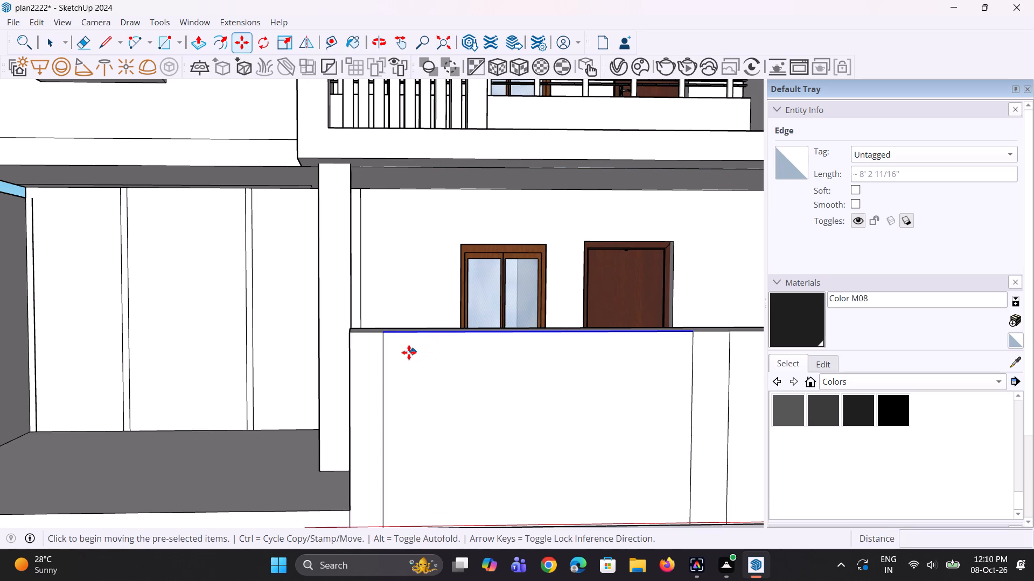
click(381, 332)
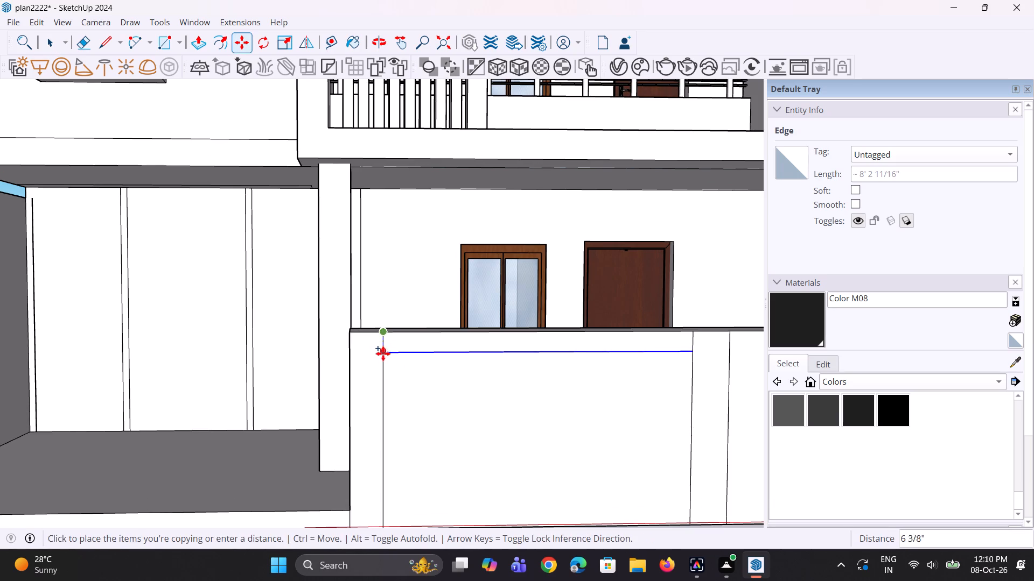
click(383, 358)
key(space)
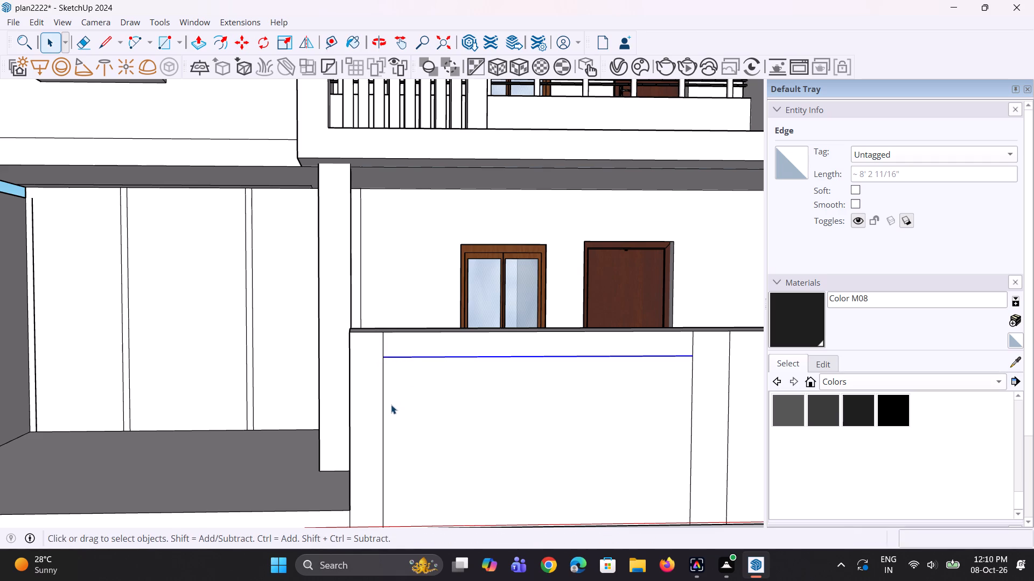
Copy the porch-side vertical edges below the horizontal line 5' 5 3/4" along the boundary wall.
click(383, 394)
key(m)
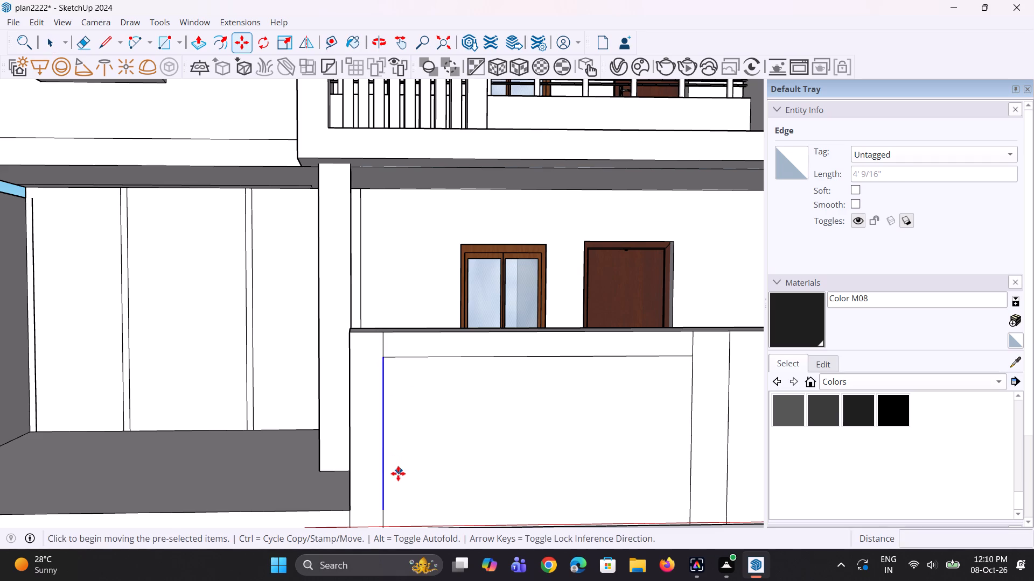
scroll(381, 451, down, 2)
key(space)
key(space)
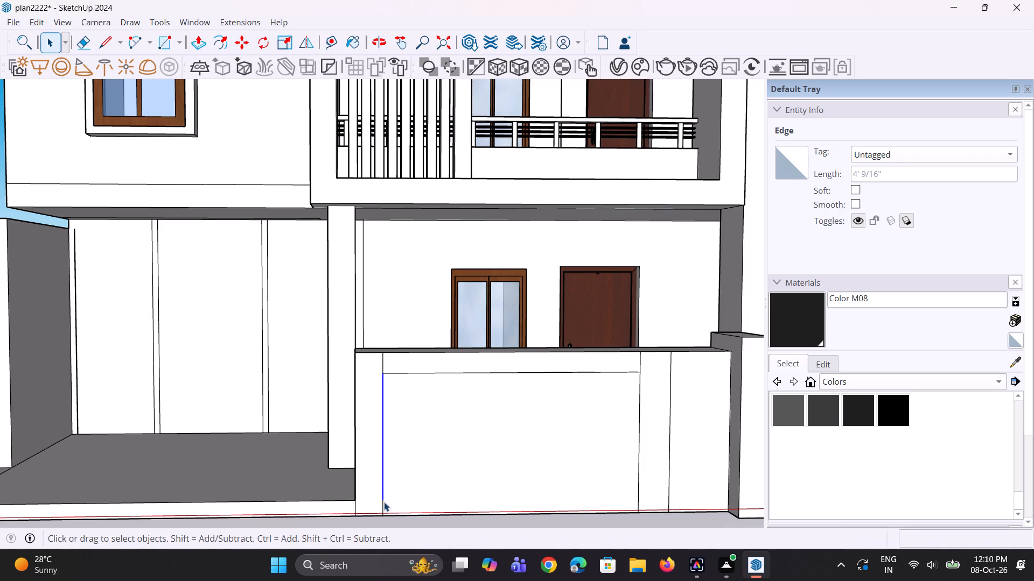
ctrl+click(383, 506)
key(m)
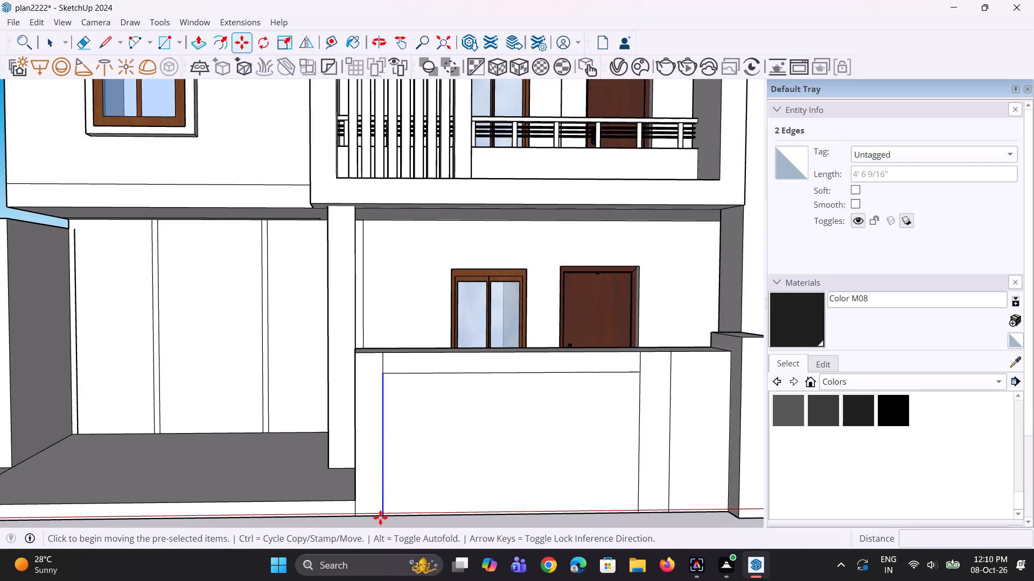
click(380, 518)
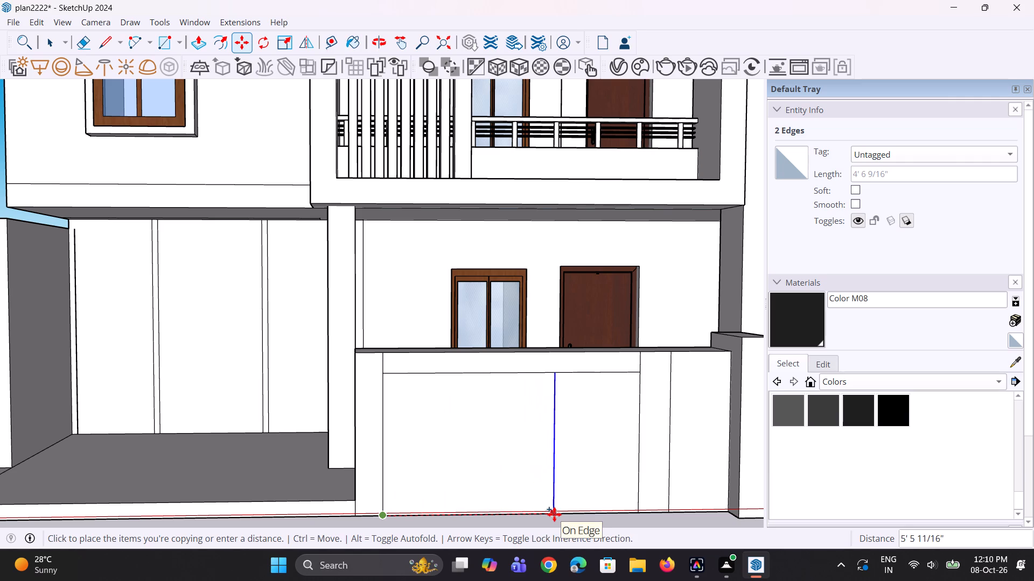
click(554, 514)
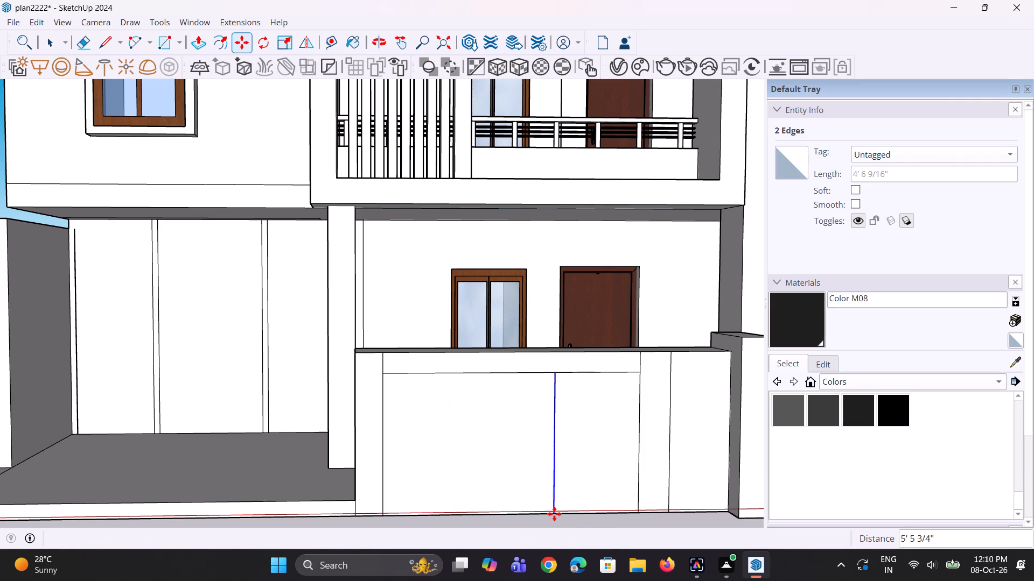
Copy the new vertical edges again about 9" farther along the boundary wall to form the second upright.
key(m)
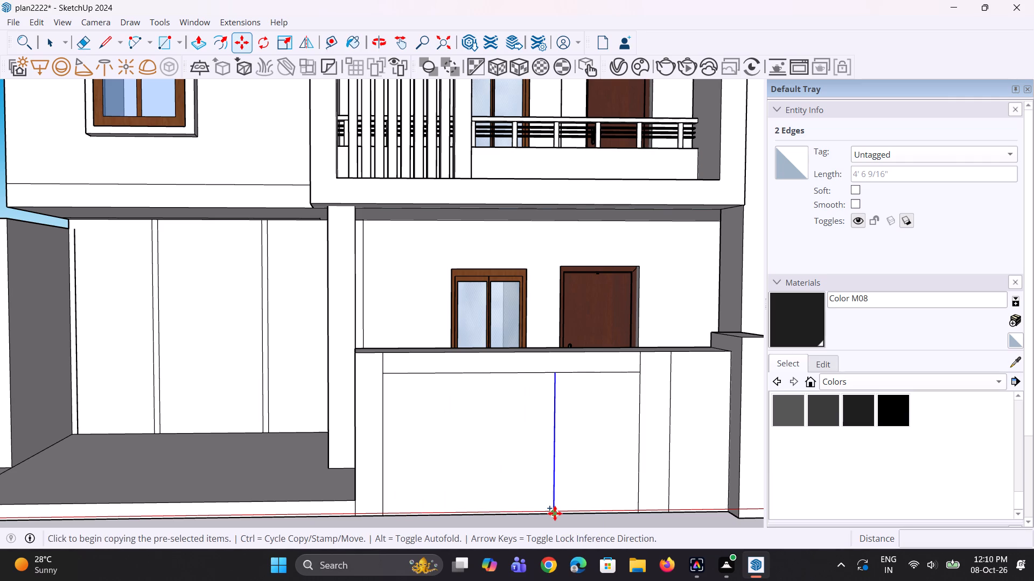
click(555, 513)
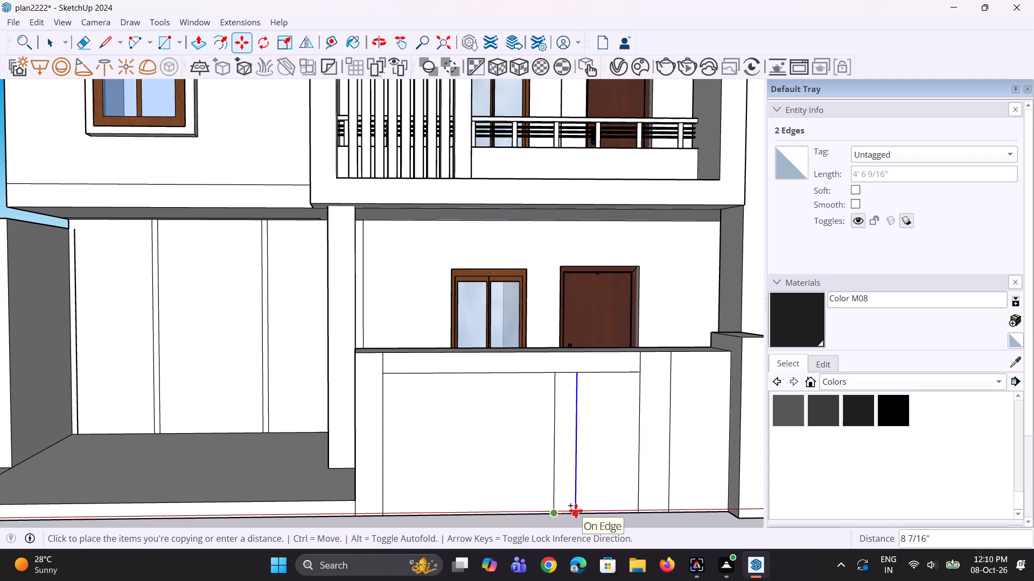
click(577, 511)
key(space)
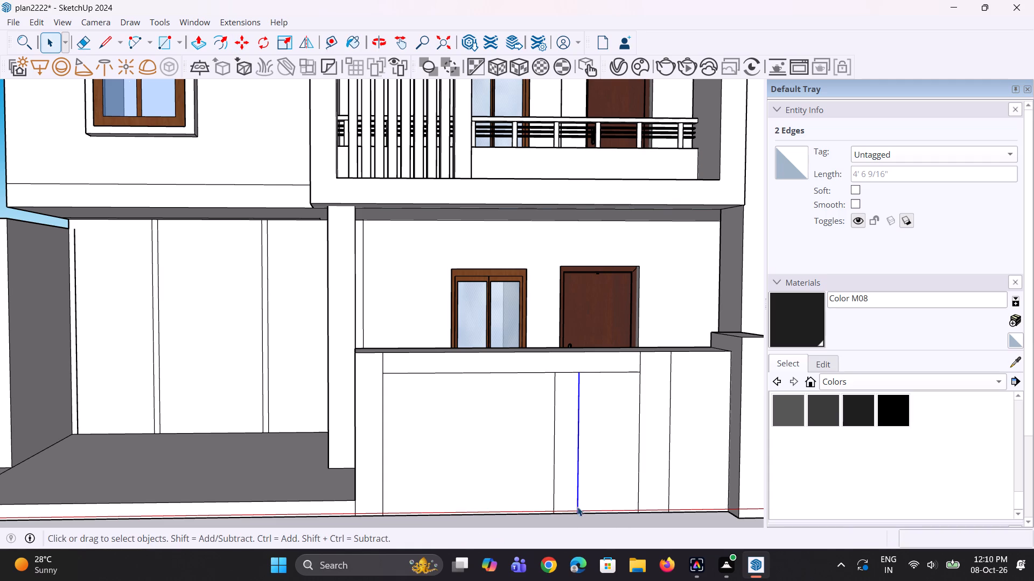
key(space)
Erase the short vertical stub between the horizontal line and the wall top near the porch-side end.
scroll(371, 392, up, 2)
key(e)
scroll(373, 369, up, 2)
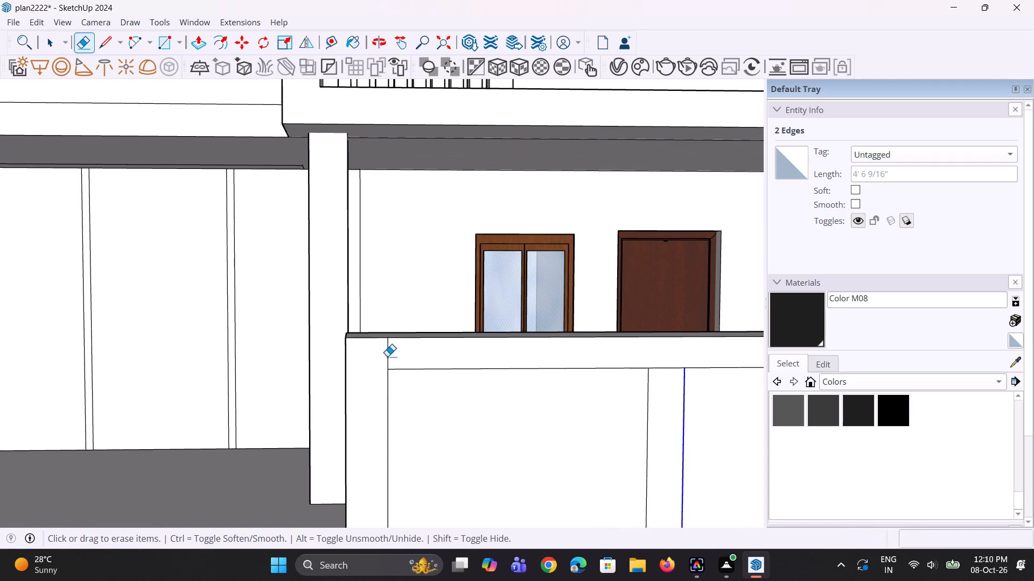
click(387, 356)
scroll(378, 384, down, 5)
key(space)
key(space)
Erase the horizontal line segment crossing between the second upright's two vertical edges.
scroll(491, 389, up, 2)
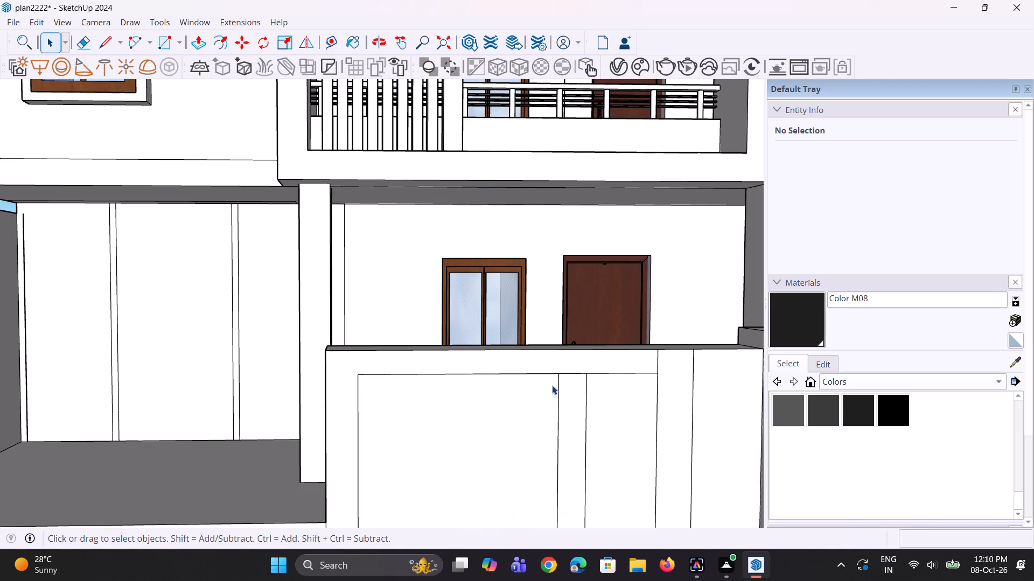
key(e)
scroll(578, 382, up, 1)
click(604, 376)
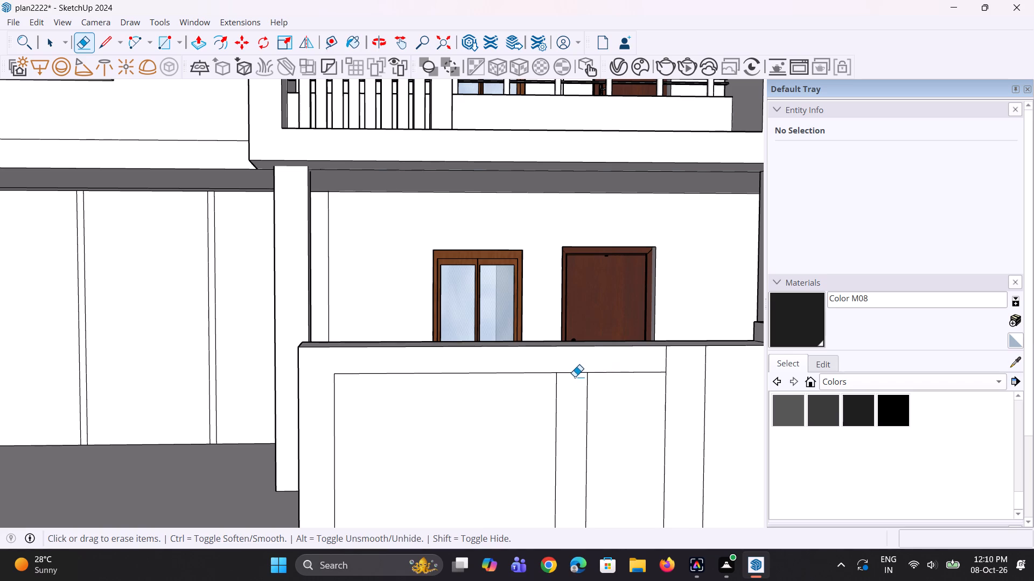
click(575, 377)
click(578, 373)
scroll(582, 389, up, 2)
key(space)
key(space)
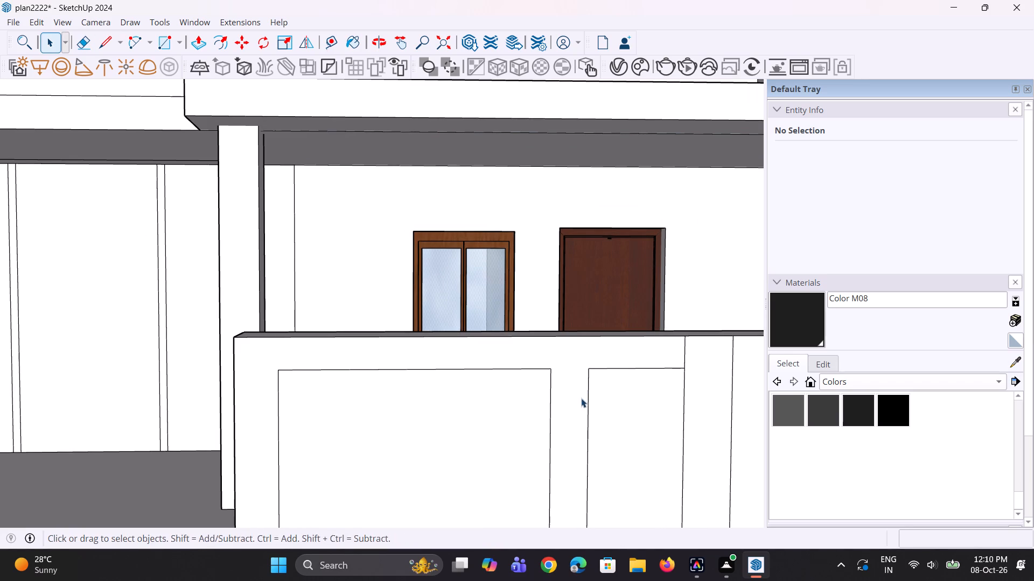
Draw a vertical line from the top of the second upright's outer edge up to the boundary wall's top edge.
key(l)
click(590, 371)
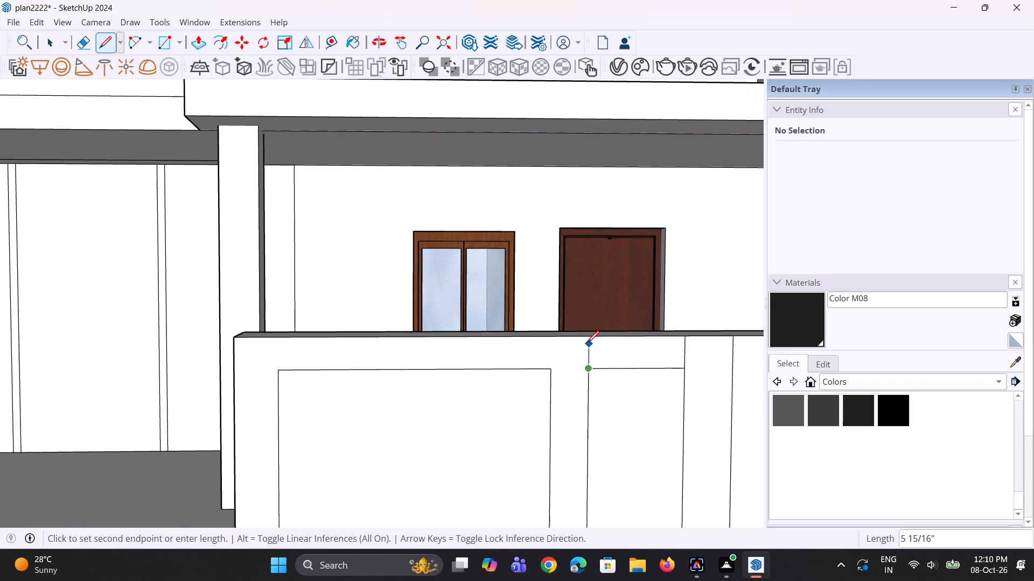
click(587, 338)
key(space)
key(space)
Erase the leftover horizontal segment between the second upright and the adjacent pillar outline.
key(e)
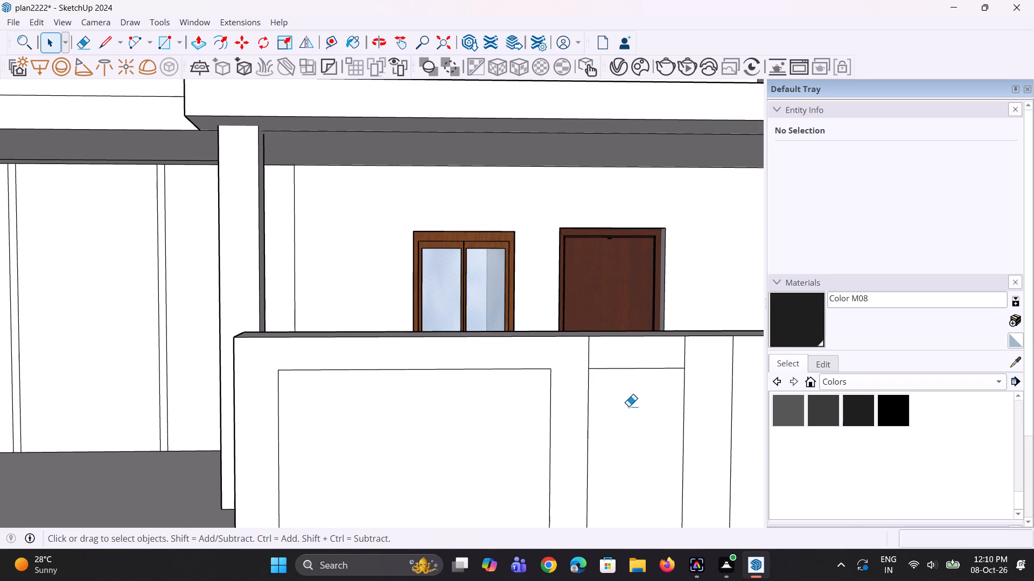
click(640, 369)
scroll(604, 378, down, 7)
key(space)
Pull the frame-shaped face at the boundary wall's porch end outward 7 5/8", flush with the projecting pillars' front.
middle_drag(526, 388, 551, 400)
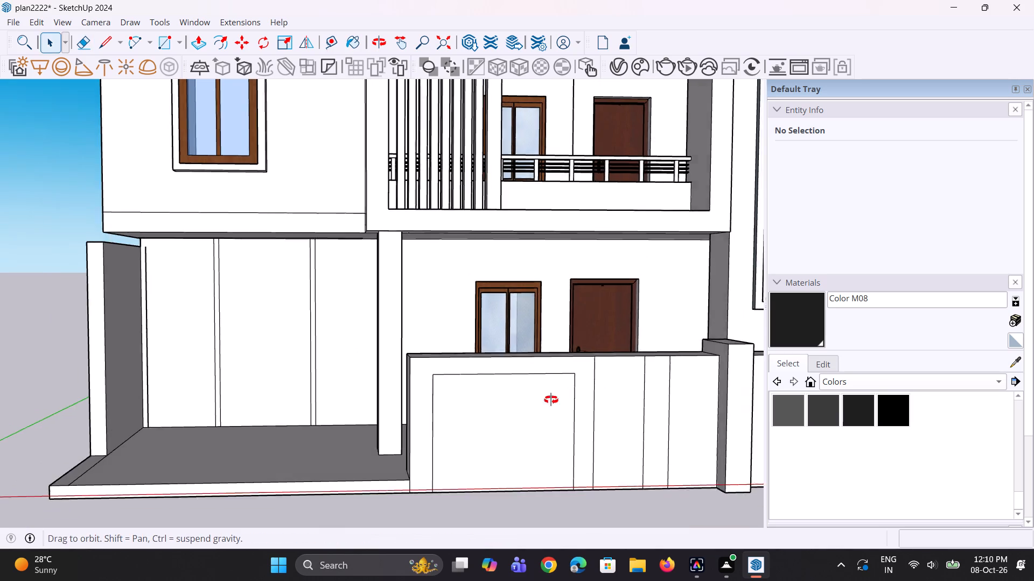
middle_drag(551, 400, 618, 406)
scroll(535, 373, up, 2)
middle_drag(540, 377, 558, 386)
scroll(546, 369, up, 2)
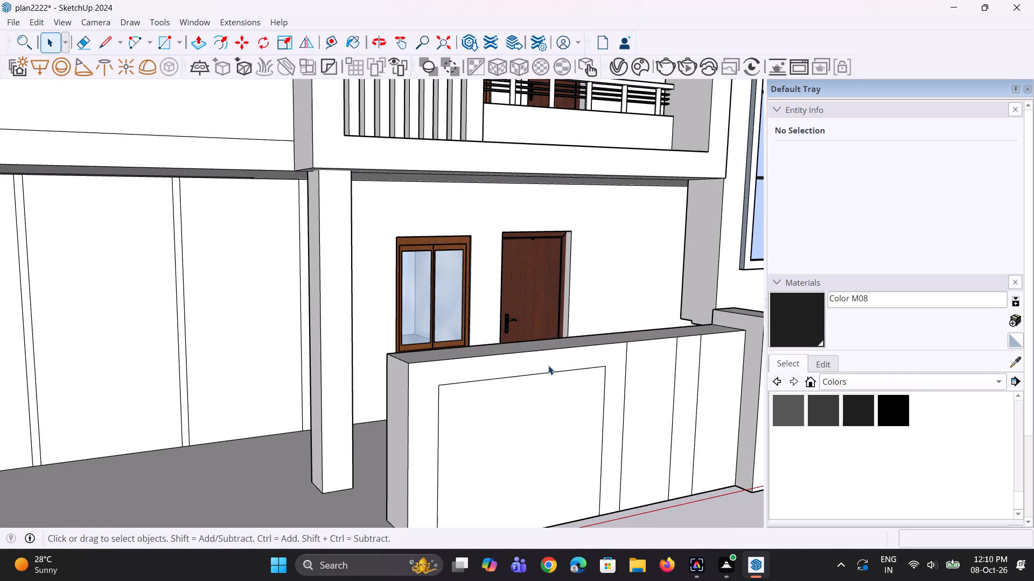
key(p)
click(557, 358)
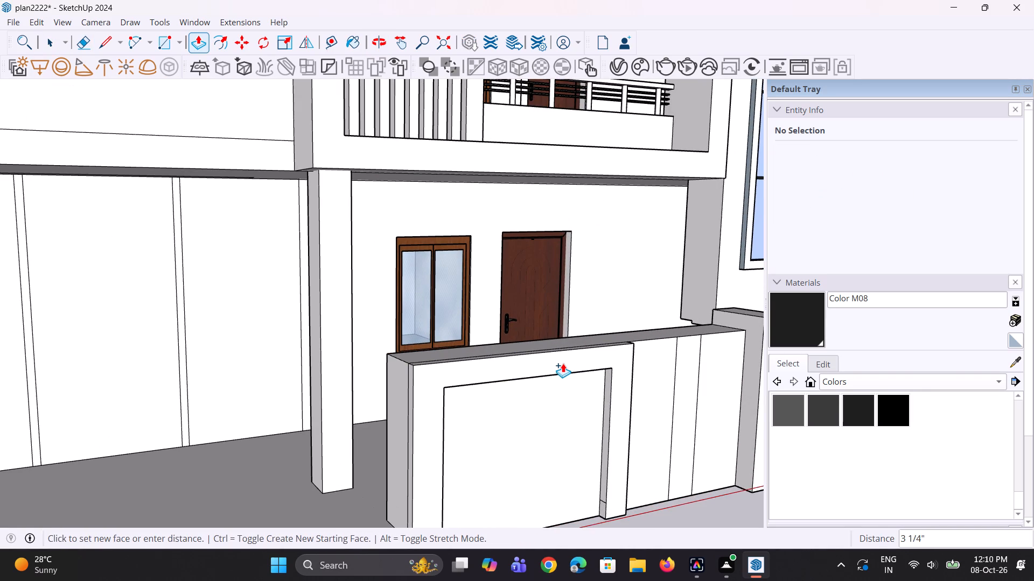
scroll(560, 363, down, 2)
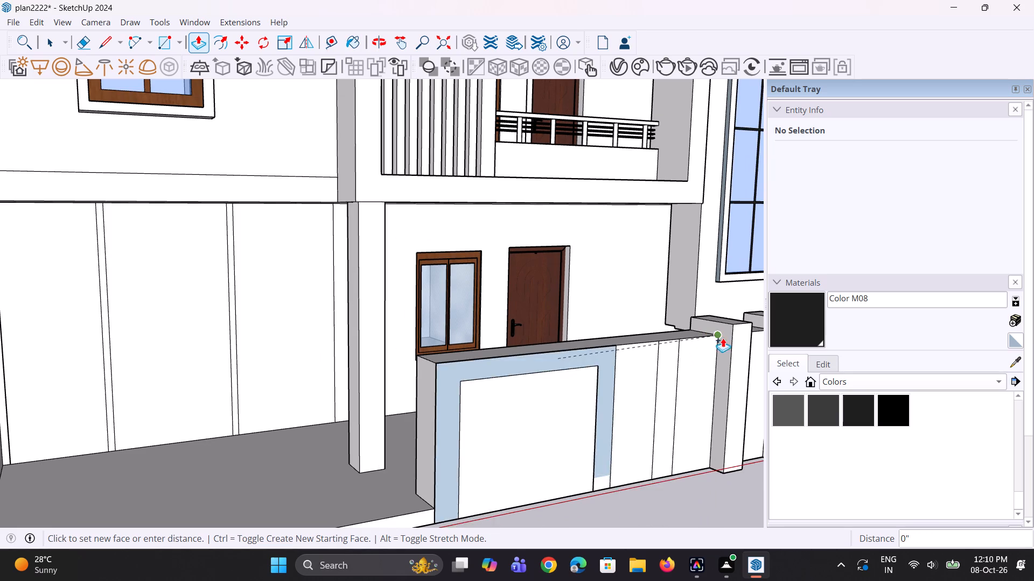
click(732, 348)
middle_drag(480, 409, 471, 408)
scroll(471, 408, down, 3)
middle_drag(459, 398, 439, 442)
scroll(457, 401, up, 1)
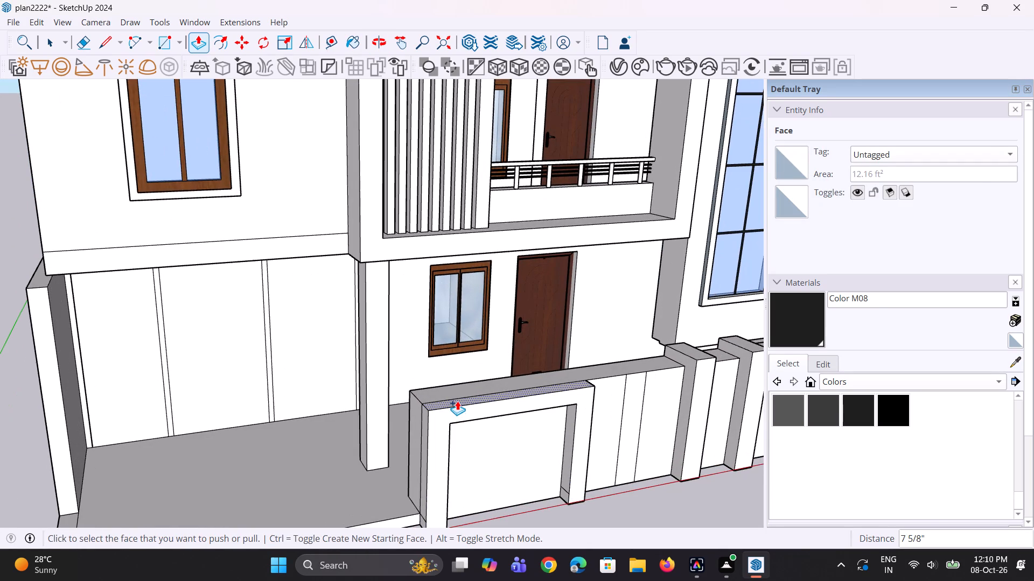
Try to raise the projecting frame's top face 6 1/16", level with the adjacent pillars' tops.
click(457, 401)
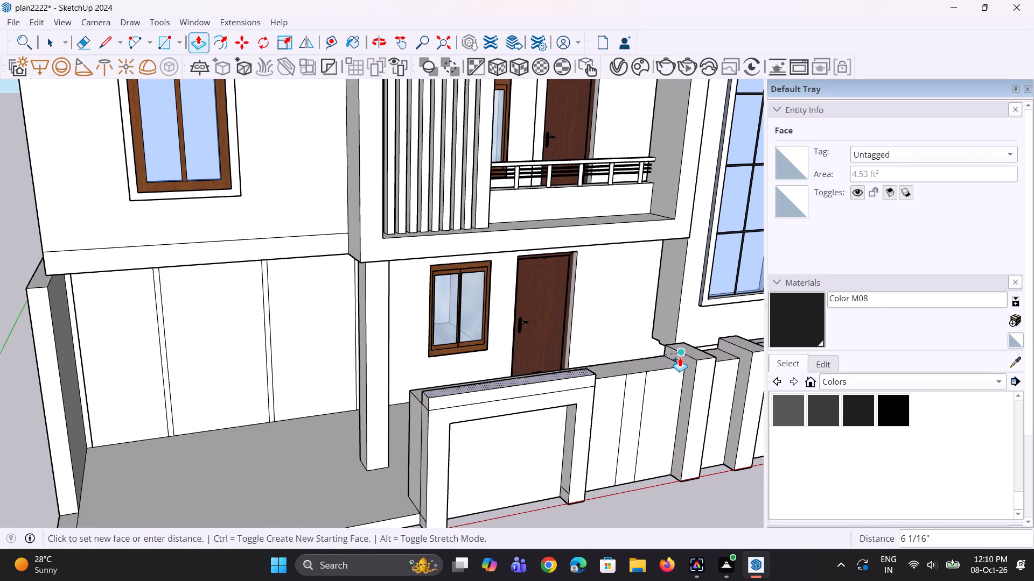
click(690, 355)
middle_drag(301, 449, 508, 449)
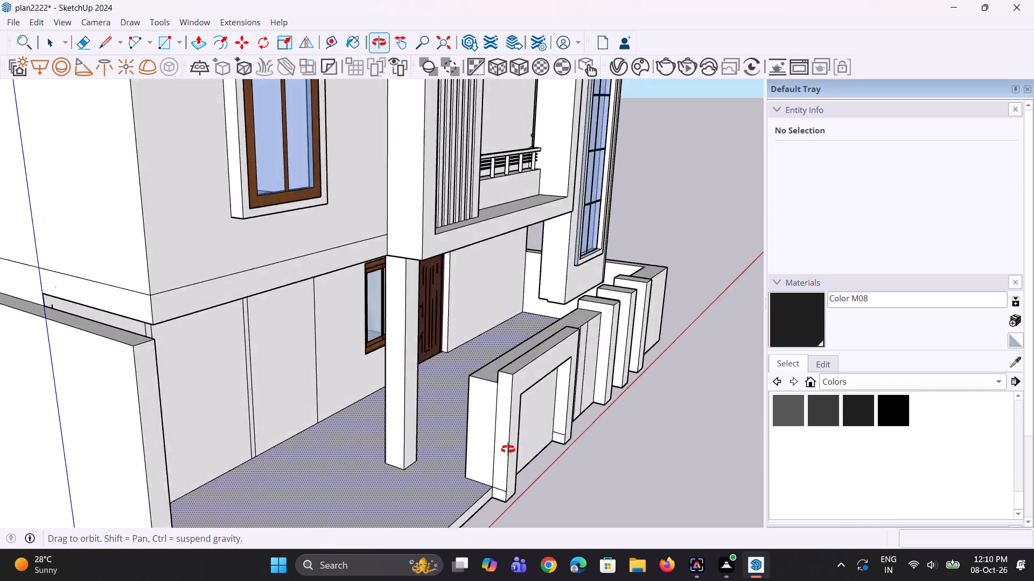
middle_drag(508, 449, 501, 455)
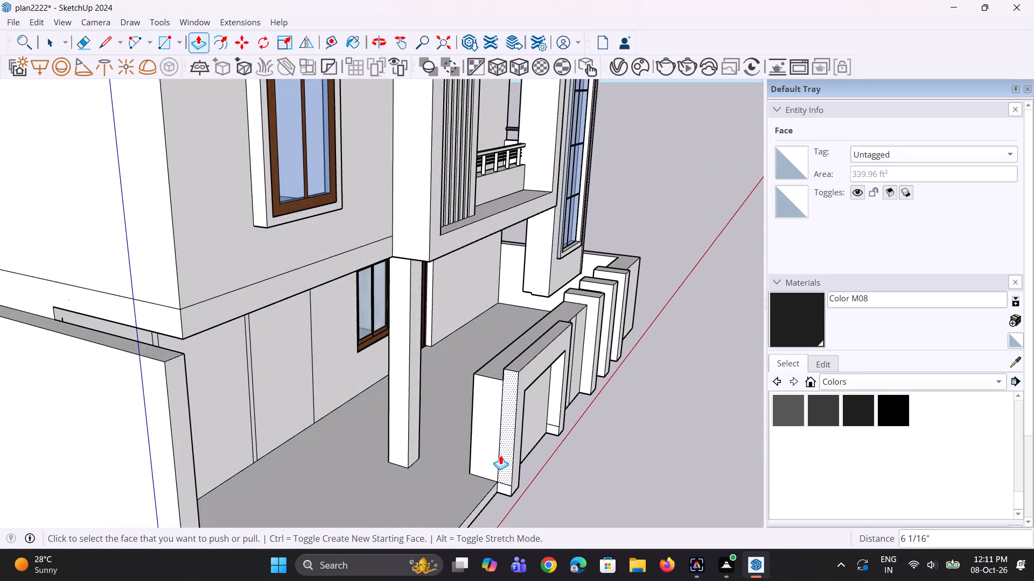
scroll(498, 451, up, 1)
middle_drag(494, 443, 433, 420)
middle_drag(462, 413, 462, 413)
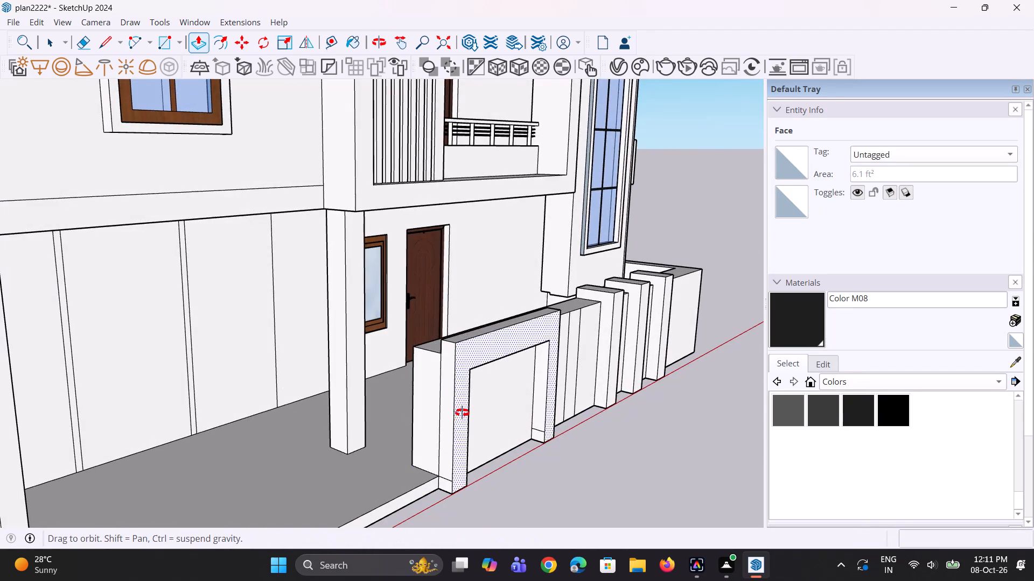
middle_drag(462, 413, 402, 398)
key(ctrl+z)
Erase the two leftover vertical lines on the boundary wall between the projecting frame and the first pillar.
middle_drag(404, 401, 325, 361)
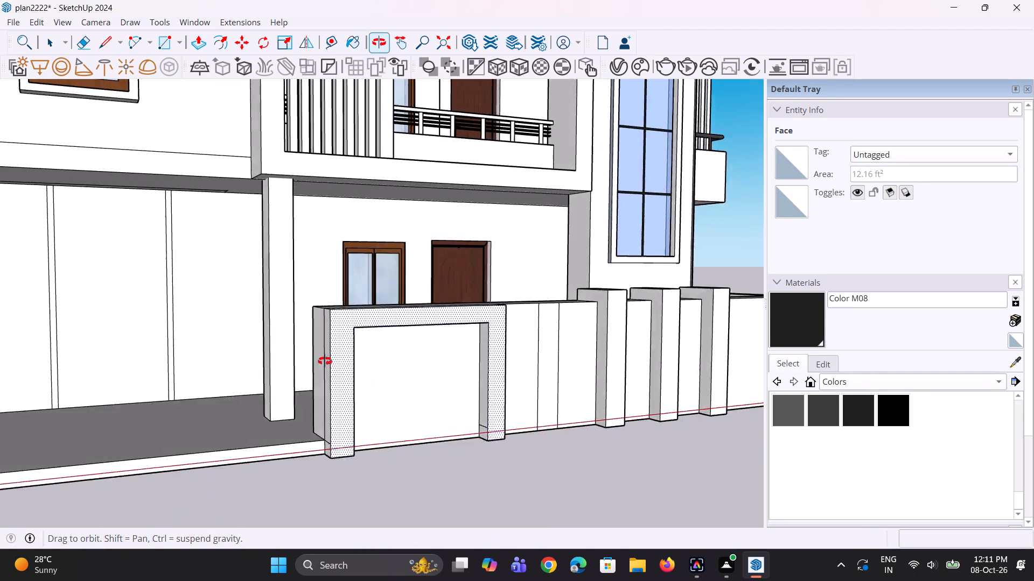
middle_drag(325, 361, 324, 360)
scroll(376, 353, down, 3)
middle_drag(392, 362, 365, 359)
scroll(397, 362, down, 3)
middle_drag(421, 379, 395, 366)
middle_drag(341, 427, 338, 438)
scroll(346, 408, up, 1)
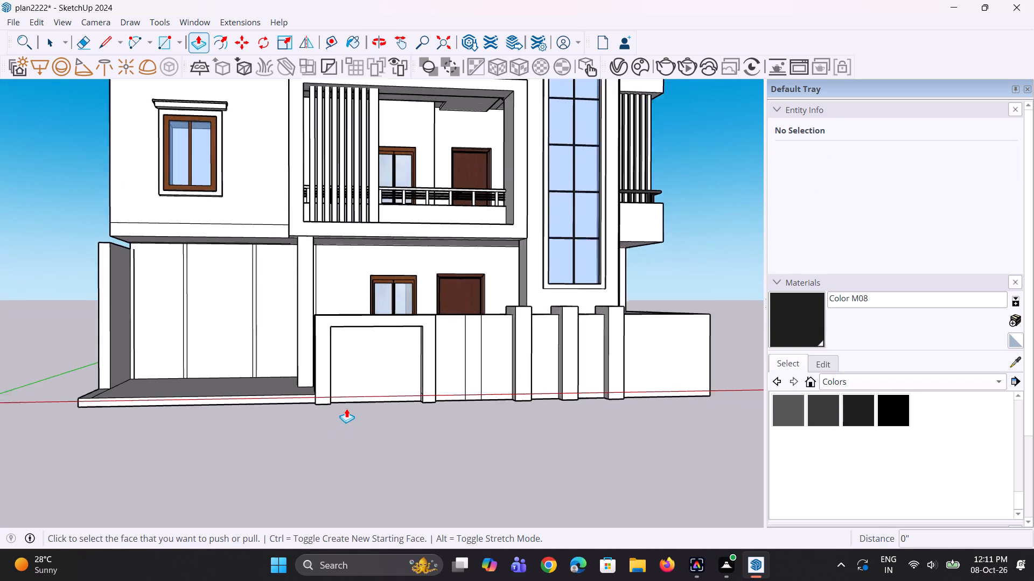
scroll(346, 408, up, 3)
key(space)
middle_drag(442, 420, 436, 422)
scroll(481, 367, up, 2)
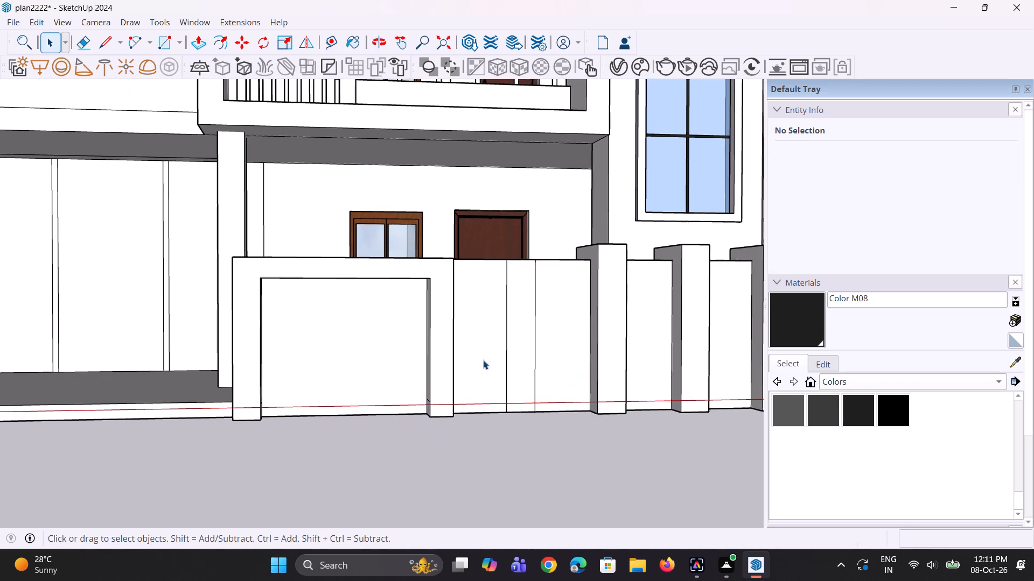
scroll(483, 360, up, 2)
middle_drag(481, 374, 464, 395)
scroll(489, 391, up, 2)
middle_drag(492, 390, 487, 388)
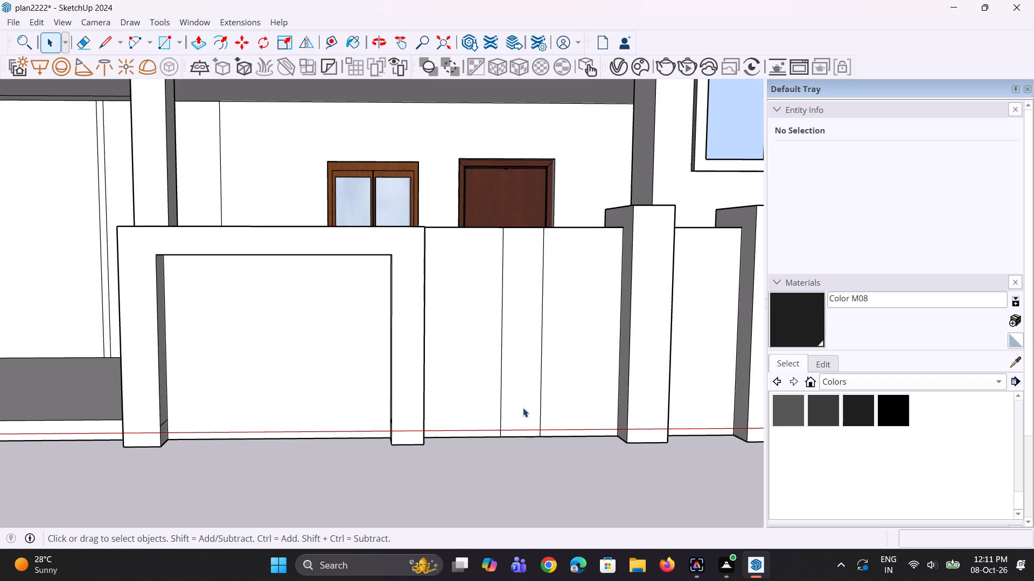
key(e)
click(501, 394)
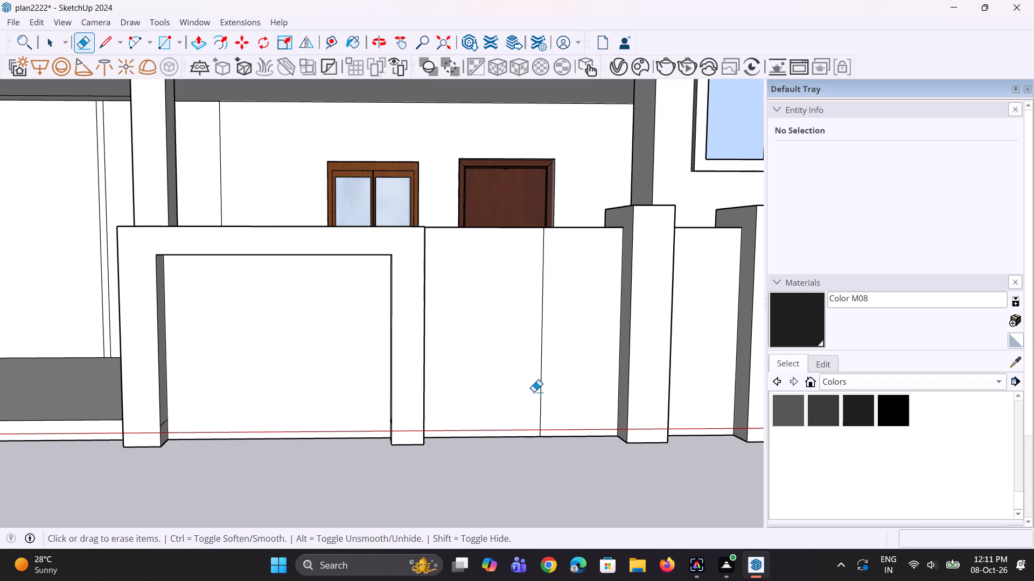
click(540, 389)
Draw a vertical line from the wall's top edge to its base, between the projecting frame and the first pillar.
scroll(511, 409, down, 3)
middle_drag(510, 410, 503, 411)
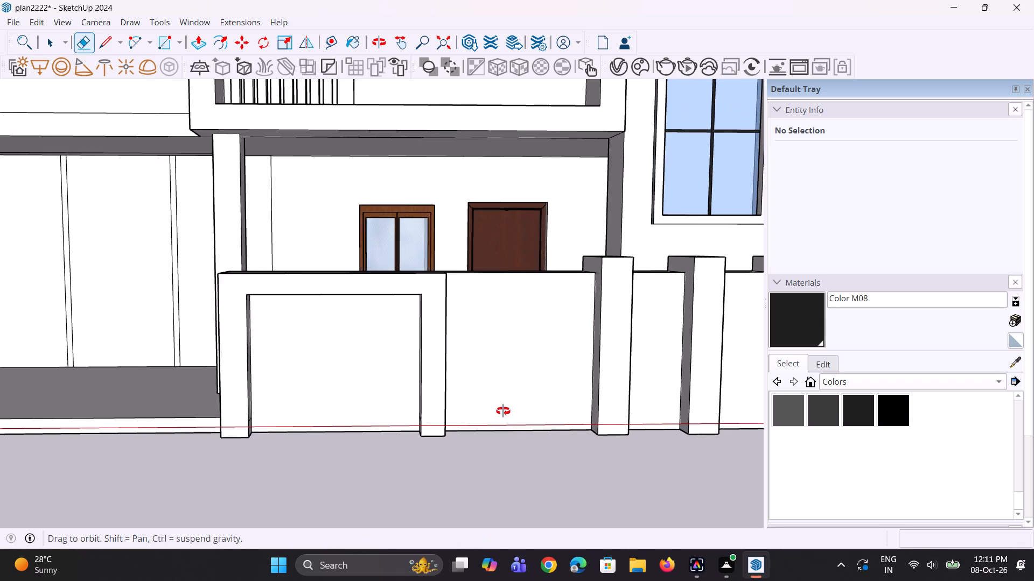
middle_drag(503, 411, 495, 412)
scroll(495, 409, up, 1)
key(l)
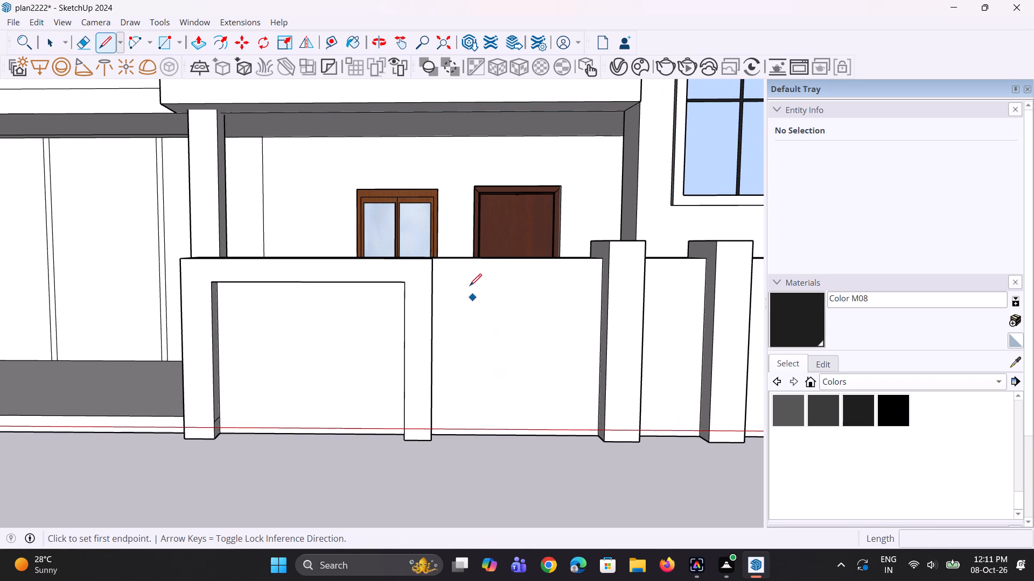
click(480, 260)
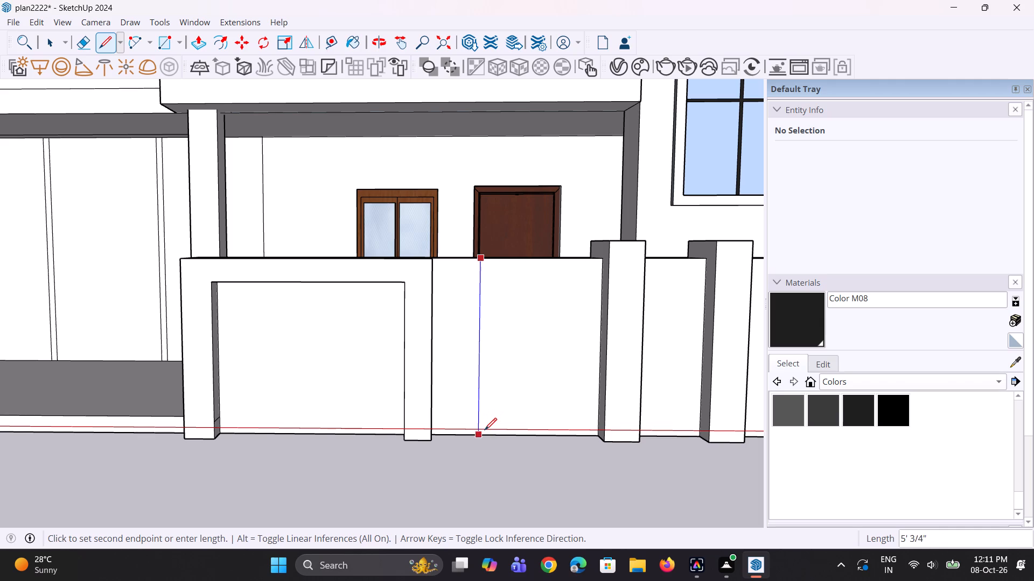
click(483, 435)
key(space)
Paint the boundary wall section between the new vertical line and the first pillar with Color M06.
scroll(488, 429, down, 4)
middle_drag(493, 432, 509, 443)
scroll(655, 393, up, 1)
click(801, 408)
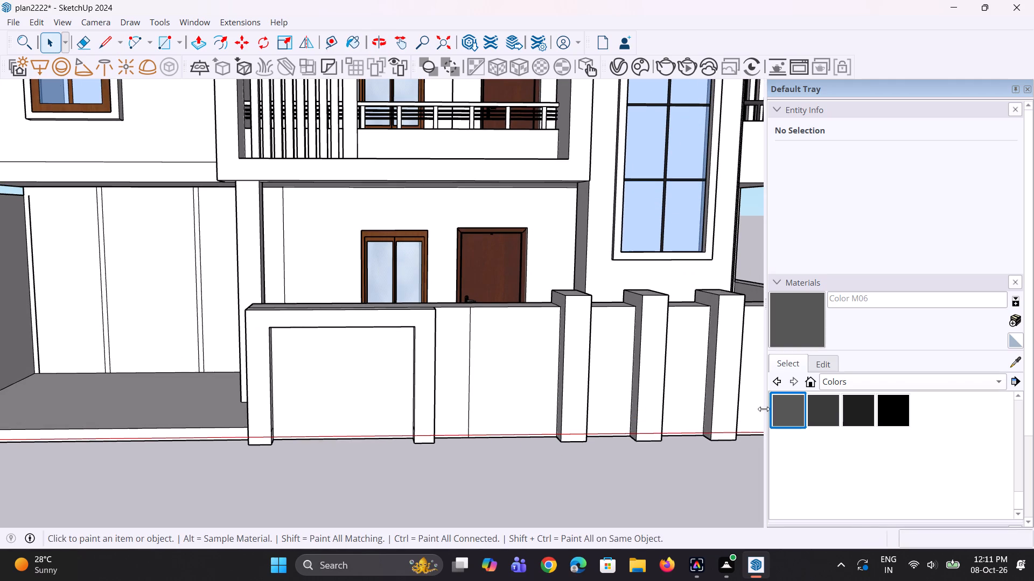
click(535, 395)
key(space)
key(space)
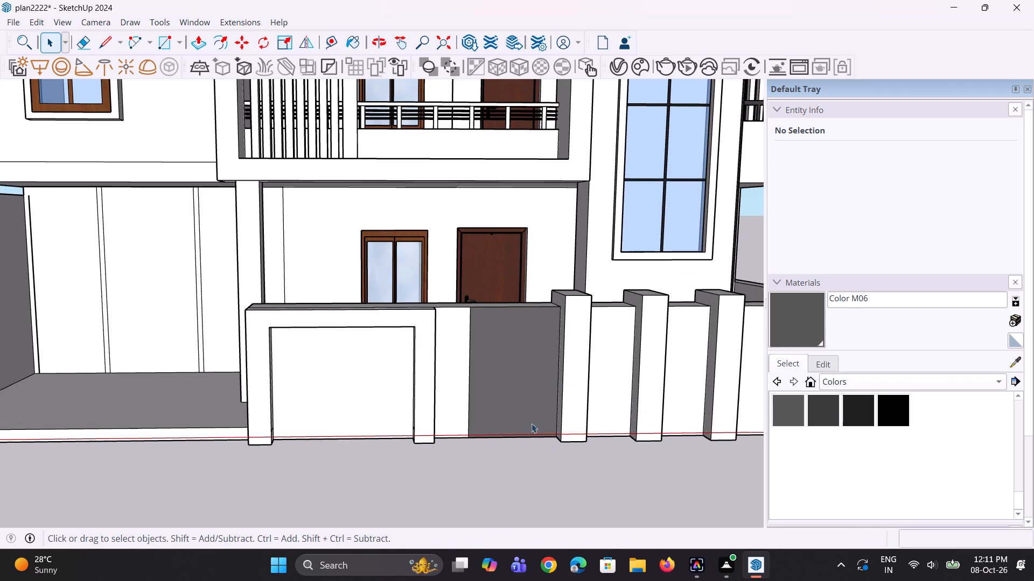
middle_drag(513, 407, 510, 391)
key(space)
key(space)
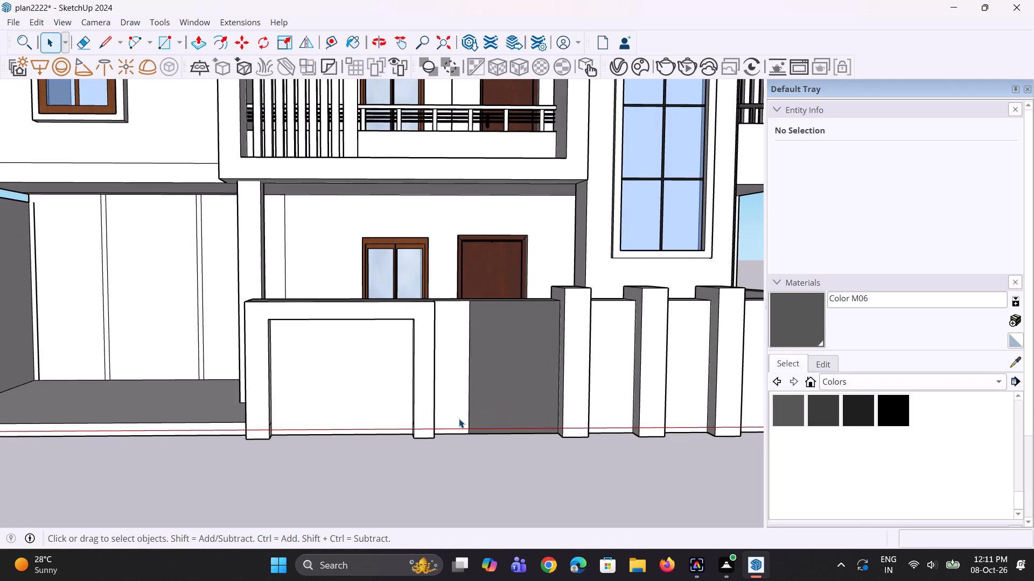
Extend the front end of the porch's side boundary wall forward 3' 1/2", aligned with the end of the front boundary wall.
scroll(458, 419, down, 5)
middle_drag(528, 435, 493, 421)
scroll(490, 421, down, 3)
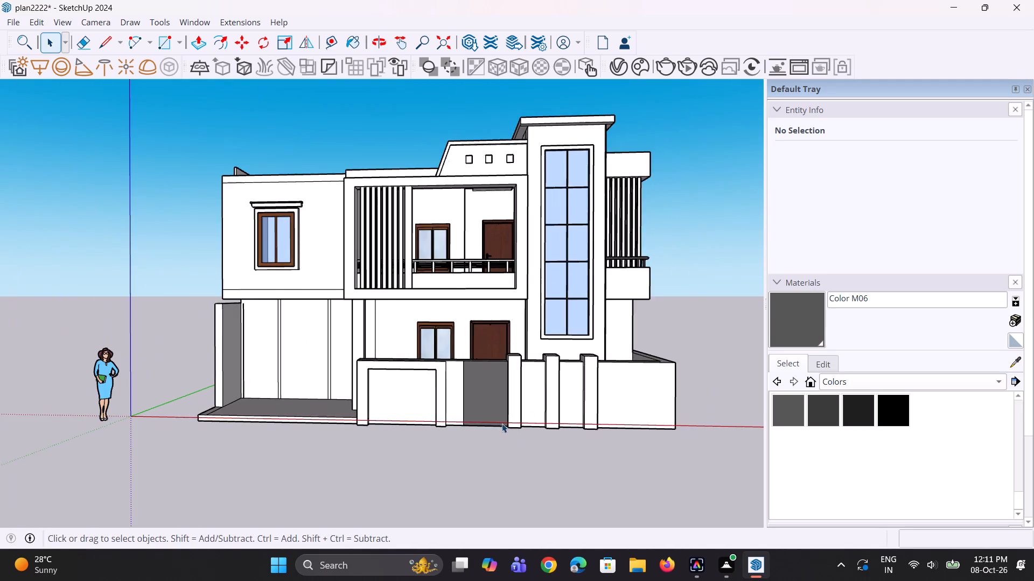
middle_drag(511, 424, 524, 416)
scroll(524, 416, down, 7)
middle_drag(402, 415, 432, 441)
scroll(355, 421, up, 1)
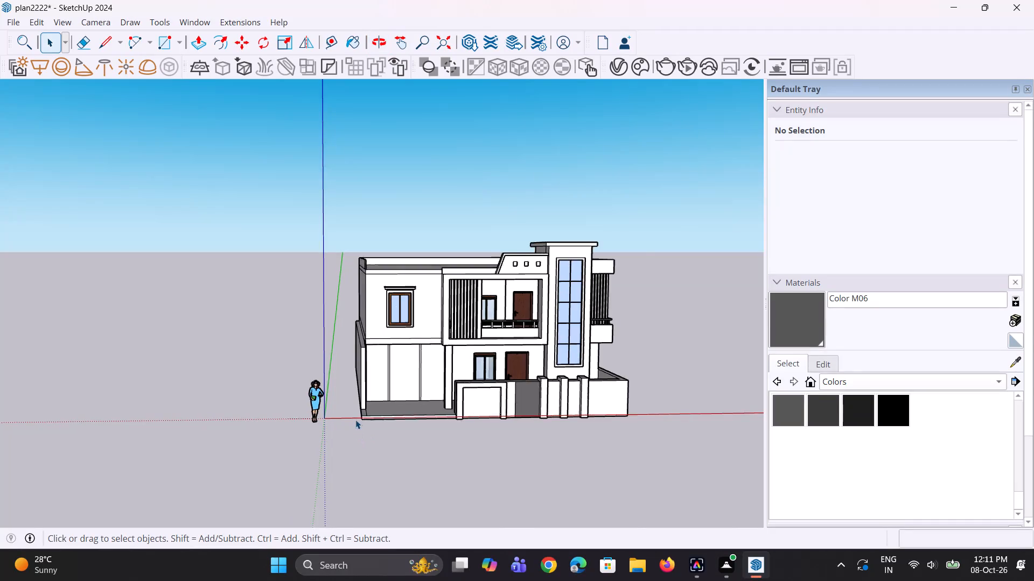
scroll(355, 420, up, 1)
scroll(312, 434, up, 4)
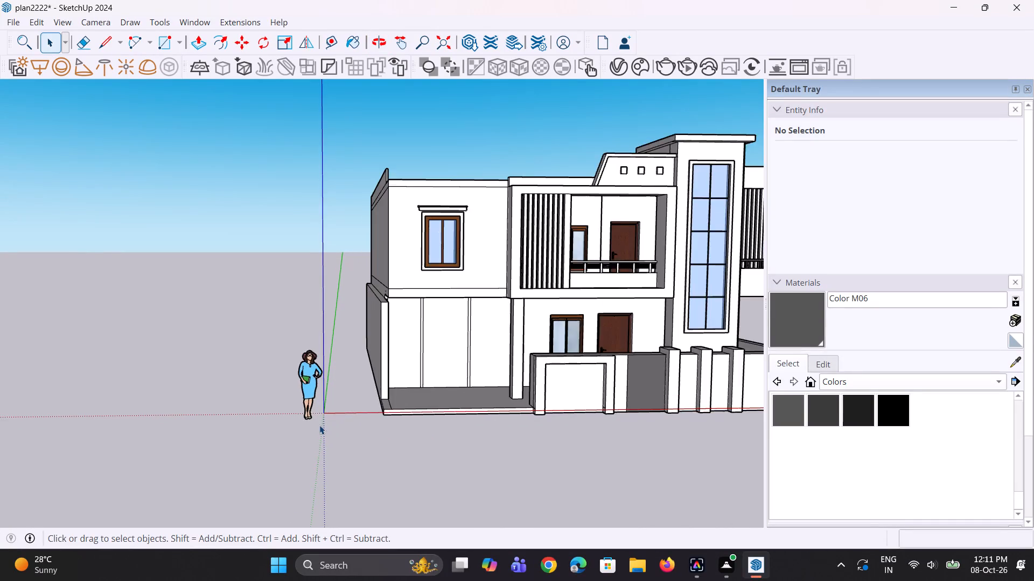
scroll(319, 425, up, 1)
middle_drag(334, 425, 458, 456)
scroll(421, 398, up, 2)
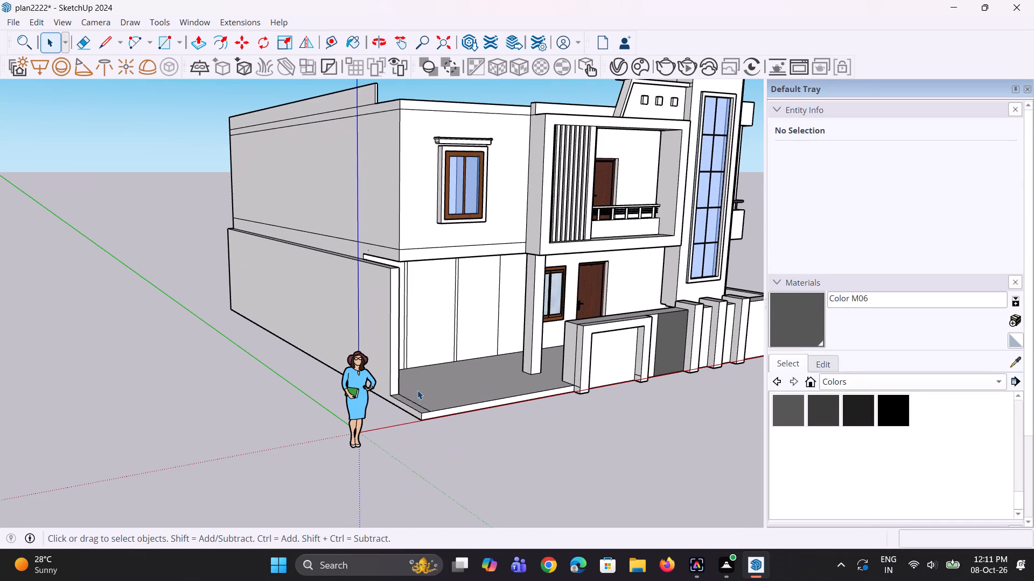
key(p)
click(398, 368)
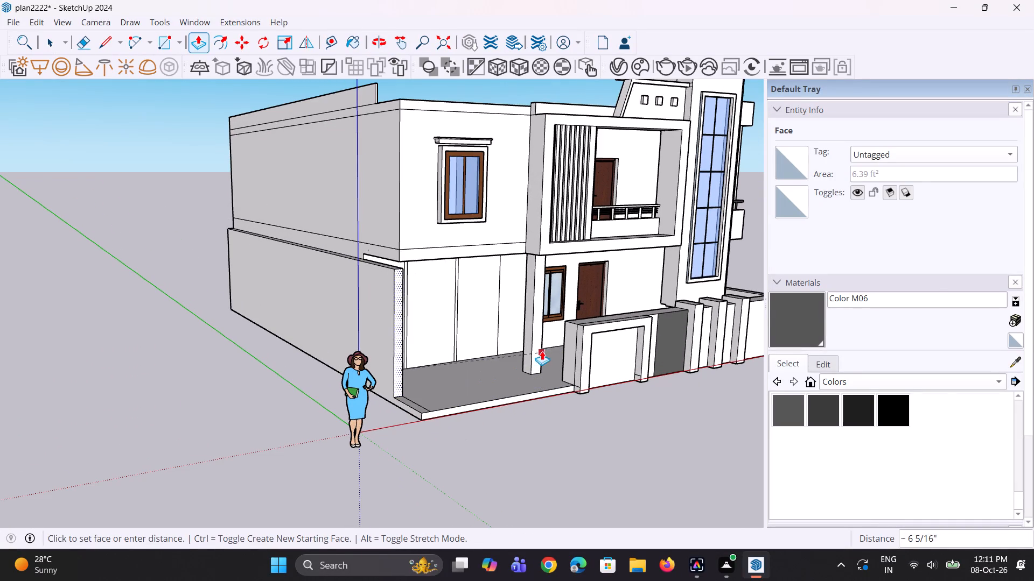
click(563, 349)
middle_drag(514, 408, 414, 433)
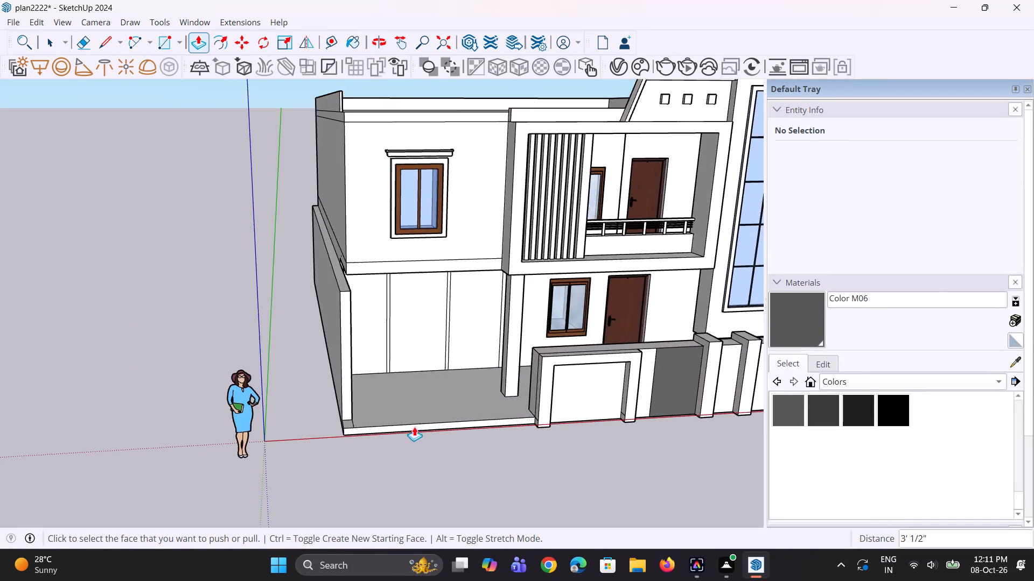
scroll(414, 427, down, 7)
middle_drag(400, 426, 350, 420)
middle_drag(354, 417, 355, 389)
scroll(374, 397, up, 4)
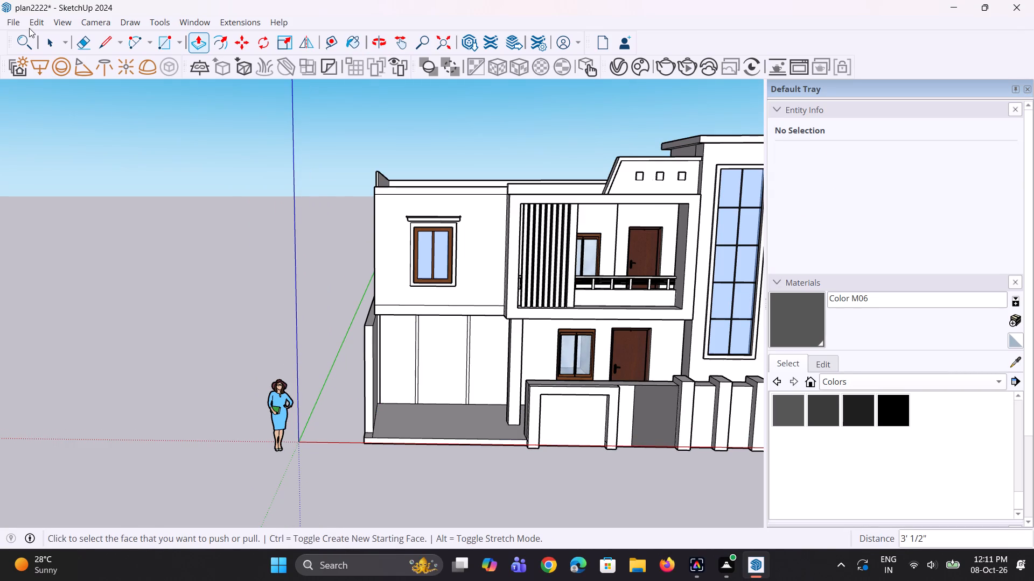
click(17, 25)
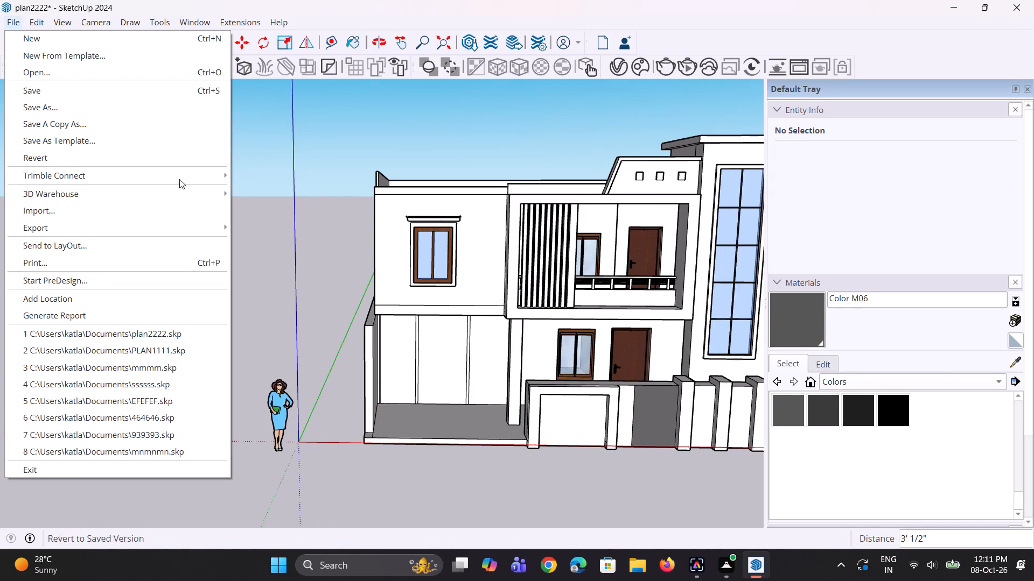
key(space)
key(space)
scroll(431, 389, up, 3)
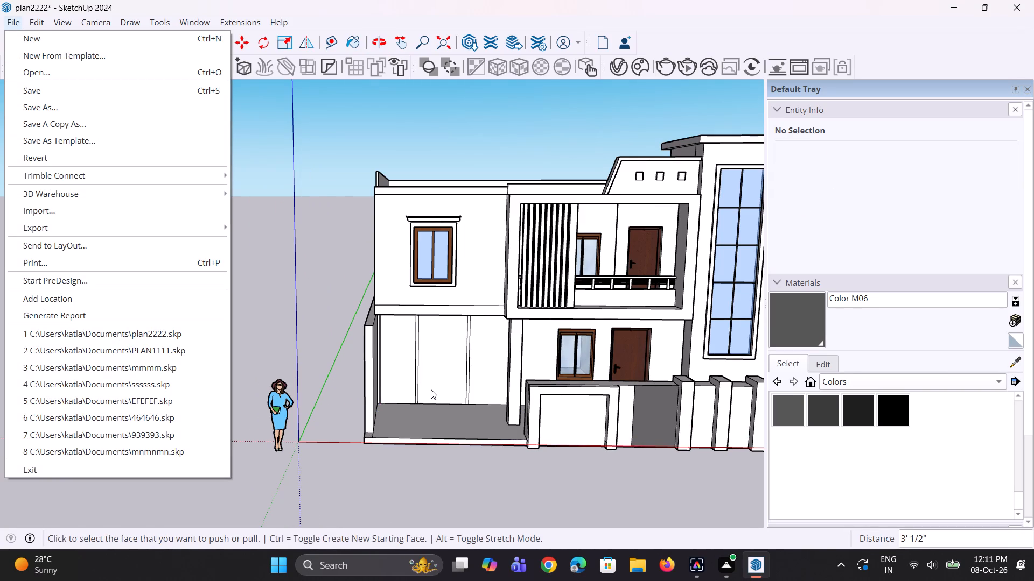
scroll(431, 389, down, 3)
Push the inner face of the side boundary wall beside the porch outward 8 5/16" to remove that section.
middle_drag(435, 395, 442, 428)
scroll(498, 434, up, 3)
scroll(429, 394, down, 4)
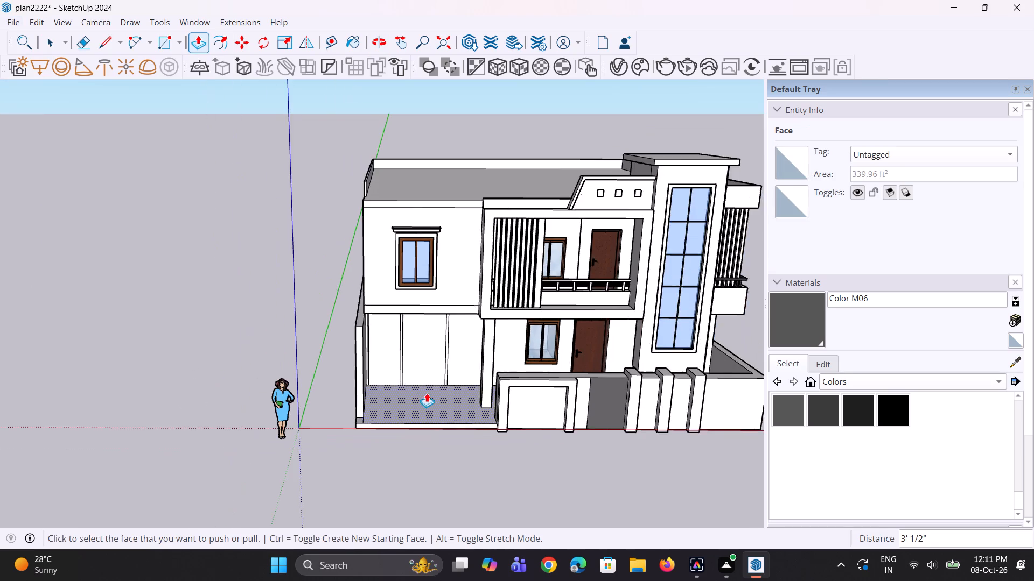
middle_drag(432, 394, 519, 431)
scroll(519, 430, up, 3)
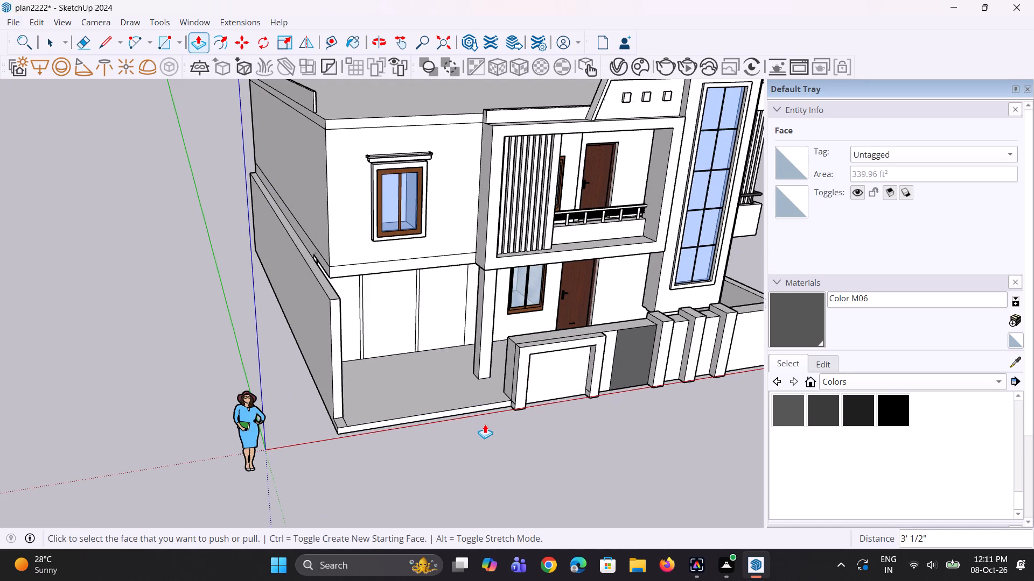
middle_drag(447, 428, 219, 481)
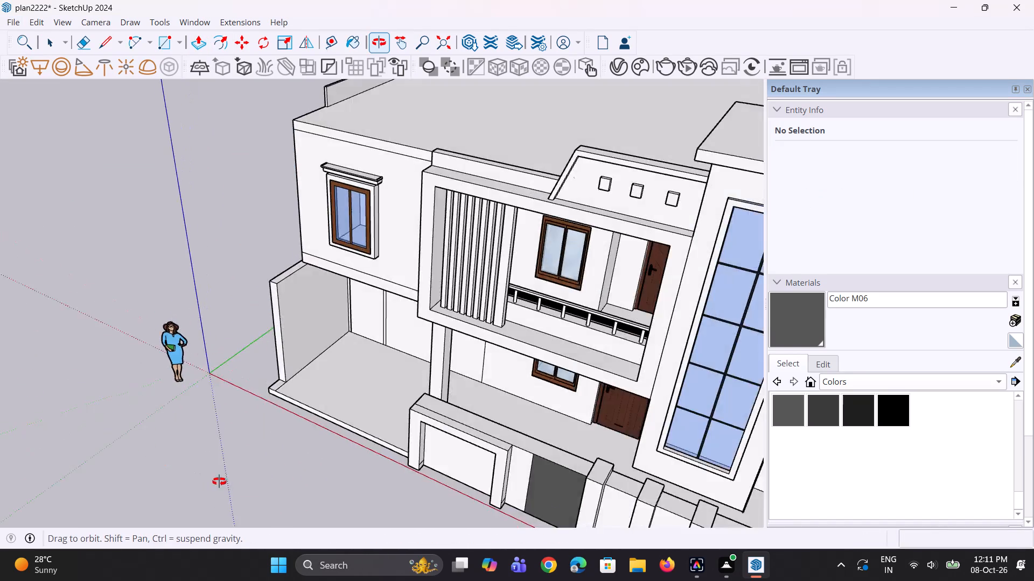
middle_drag(219, 481, 378, 384)
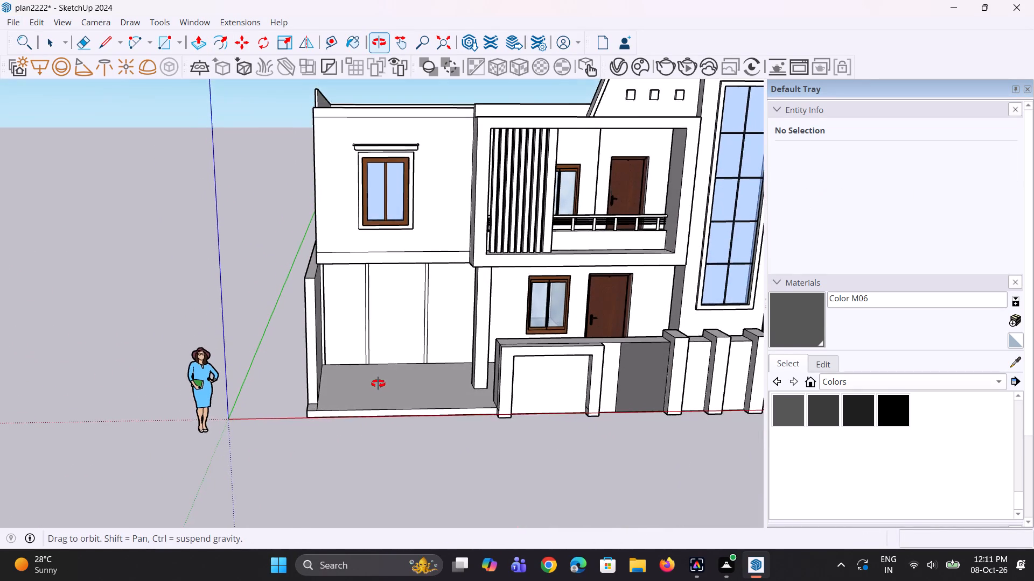
middle_drag(378, 384, 369, 391)
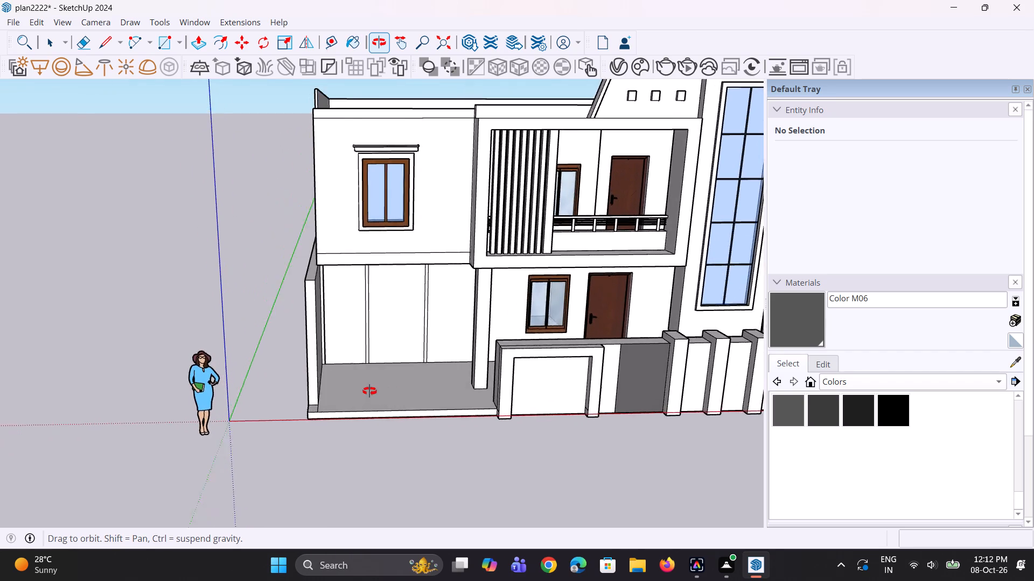
middle_drag(369, 391, 361, 325)
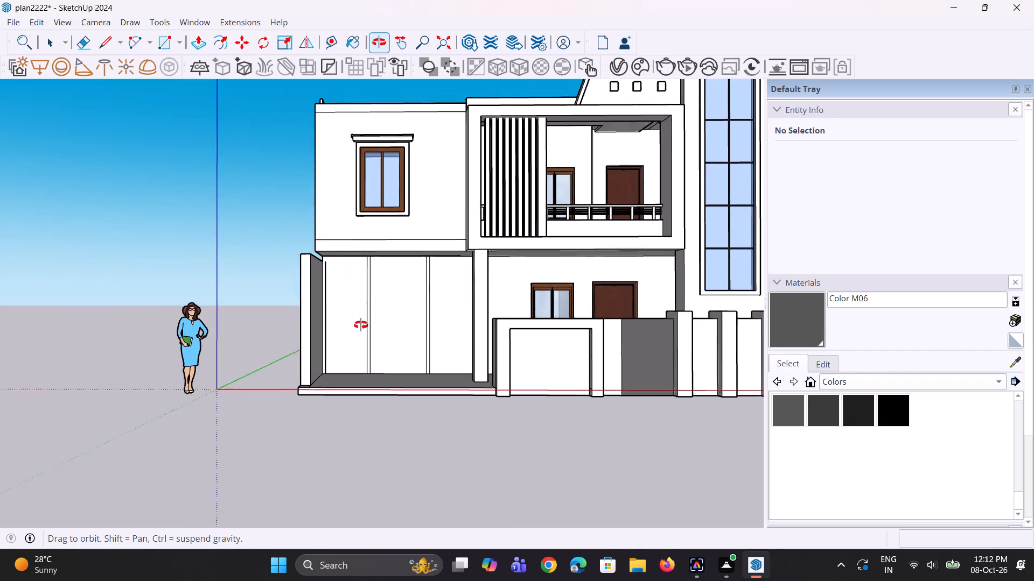
middle_drag(361, 325, 364, 345)
scroll(322, 277, up, 6)
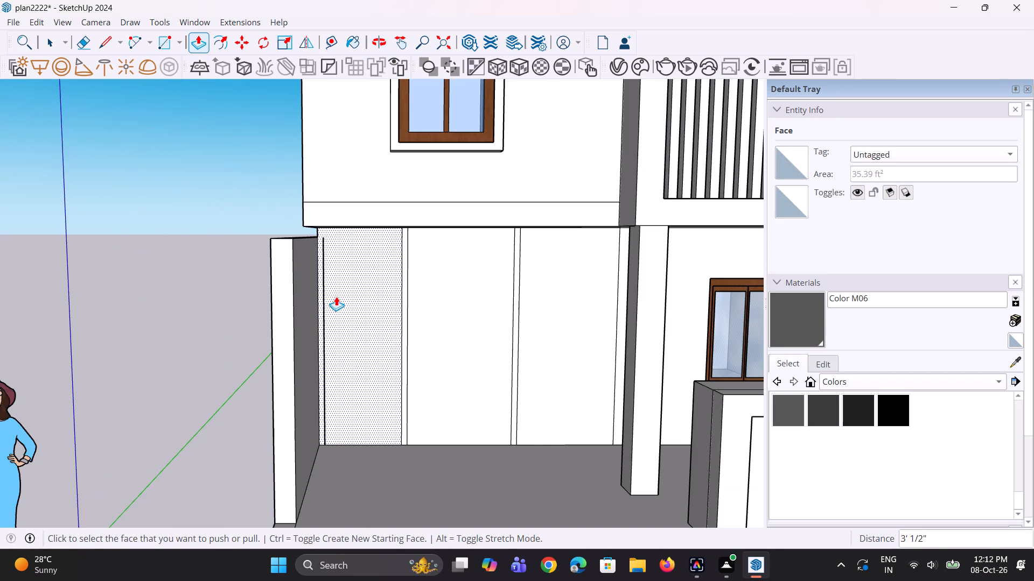
key(space)
key(p)
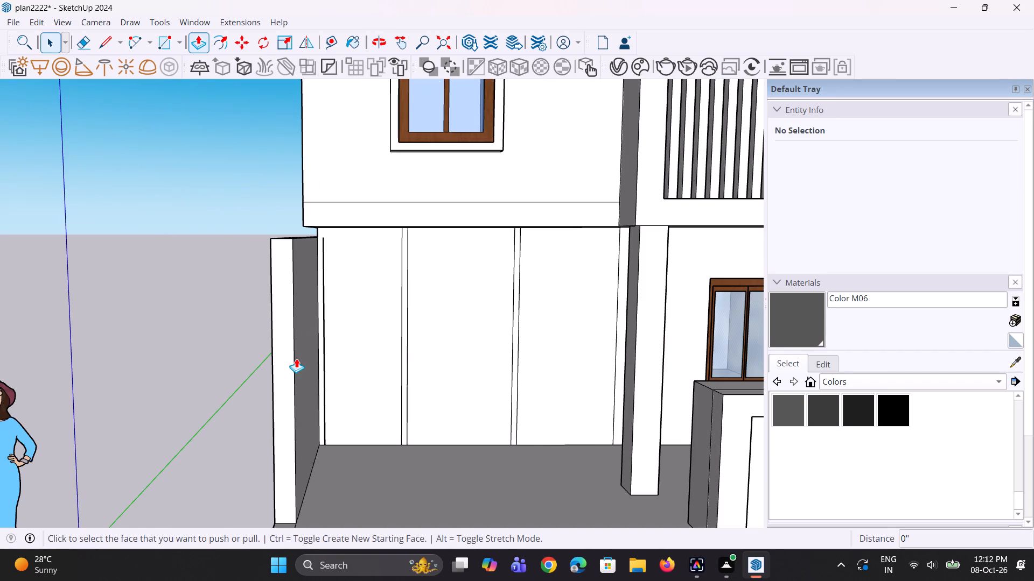
click(299, 369)
click(278, 399)
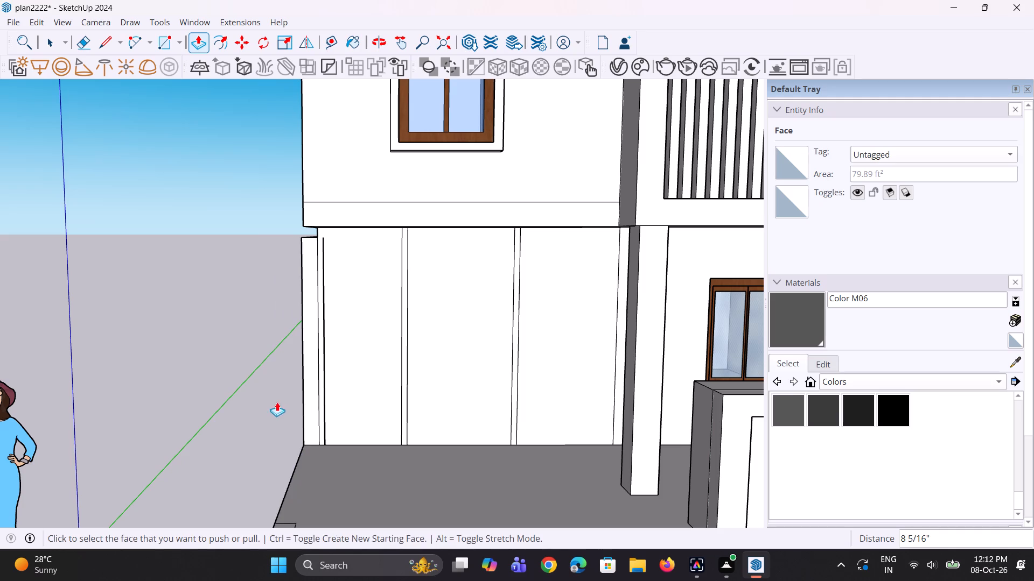
Push the outer face of the side boundary wall beside the porch inward 8 5/16" to remove its remaining thickness.
middle_drag(284, 414, 331, 419)
middle_drag(310, 377, 365, 375)
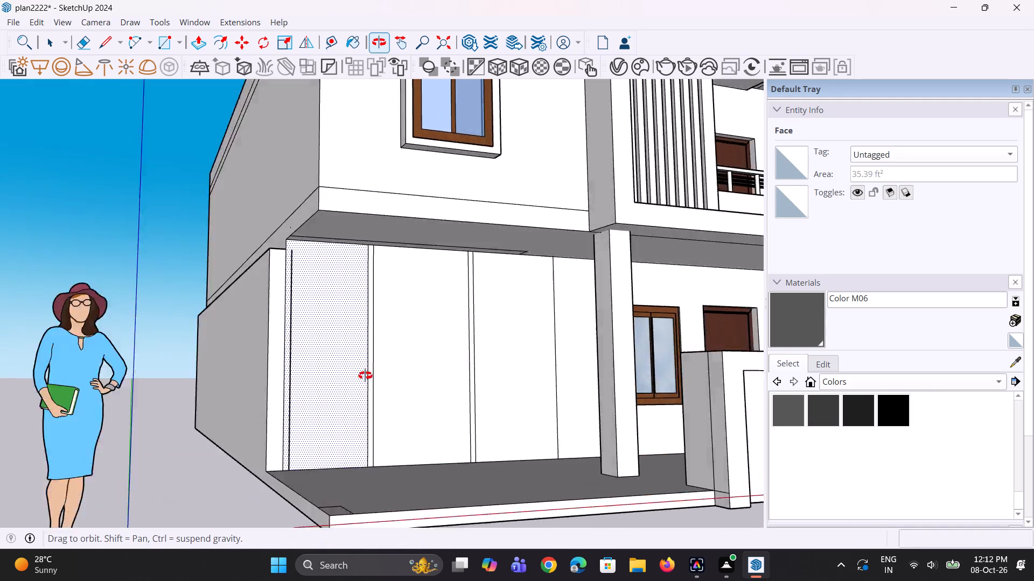
middle_drag(365, 375, 365, 310)
middle_drag(345, 294, 316, 360)
click(267, 355)
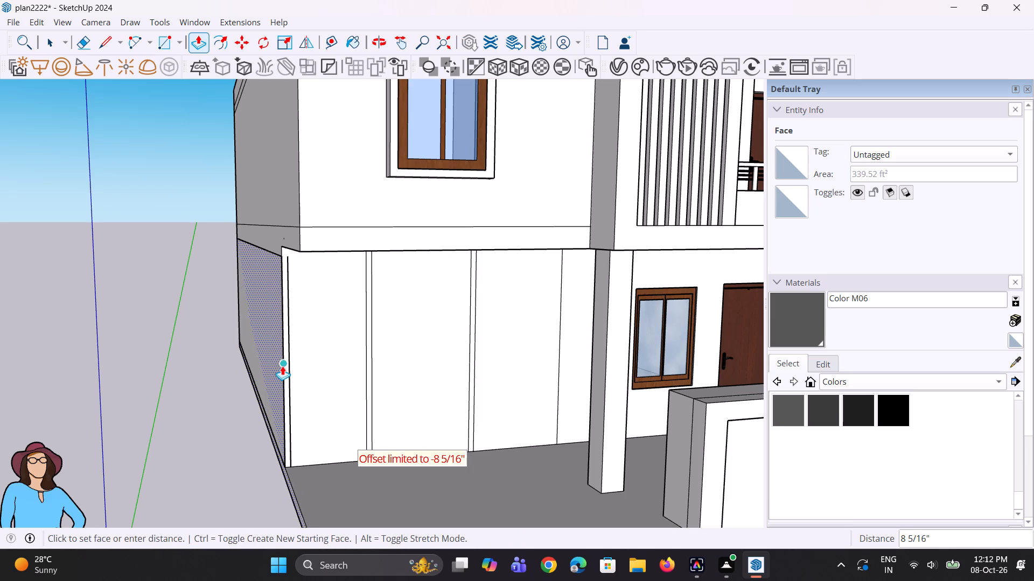
click(282, 366)
Erase the leftover long and short edge lines on the underside of the upper-floor overhang above the porch.
middle_drag(289, 395, 396, 386)
scroll(396, 386, down, 4)
middle_drag(387, 378, 380, 300)
scroll(305, 238, up, 2)
middle_drag(355, 272, 347, 311)
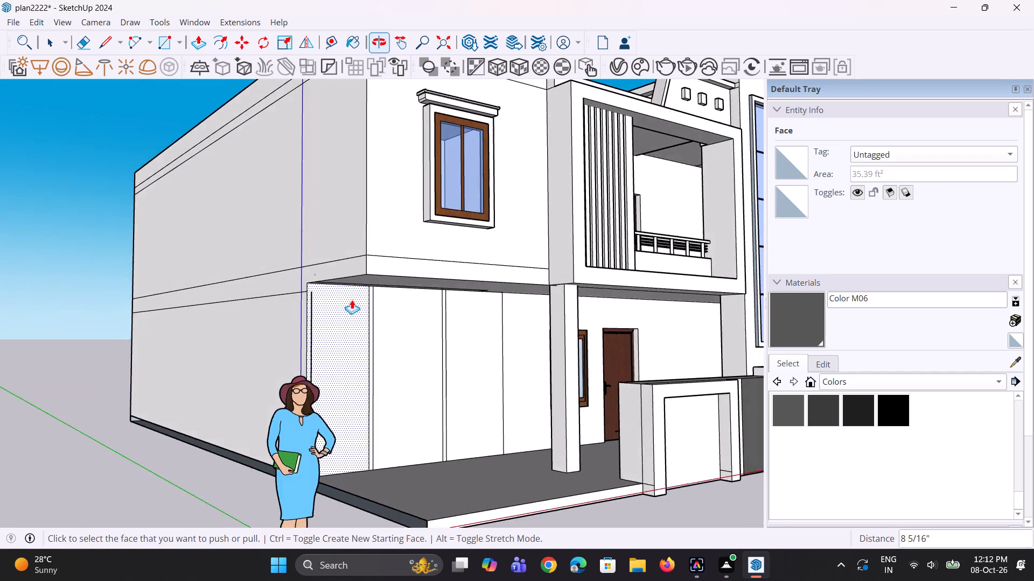
scroll(353, 296, up, 4)
middle_drag(345, 294, 343, 217)
key(e)
scroll(349, 212, up, 4)
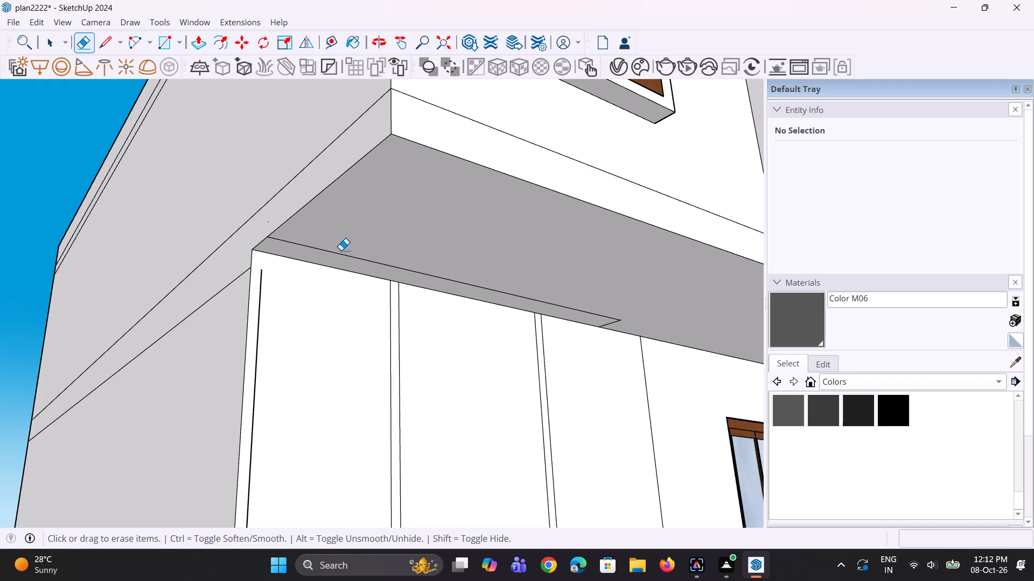
click(341, 254)
scroll(338, 265, down, 2)
scroll(544, 295, up, 6)
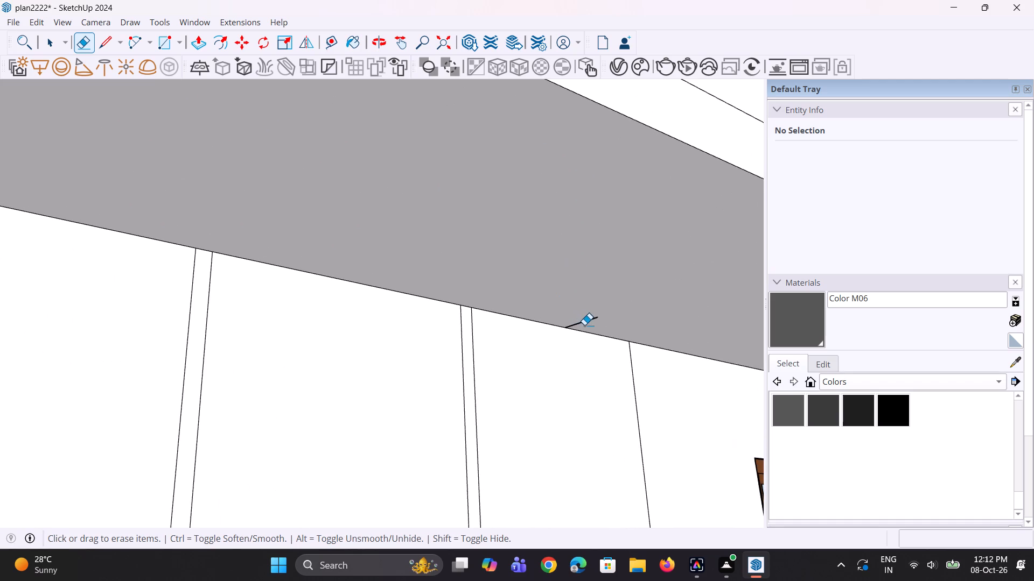
click(585, 325)
click(588, 323)
click(588, 323)
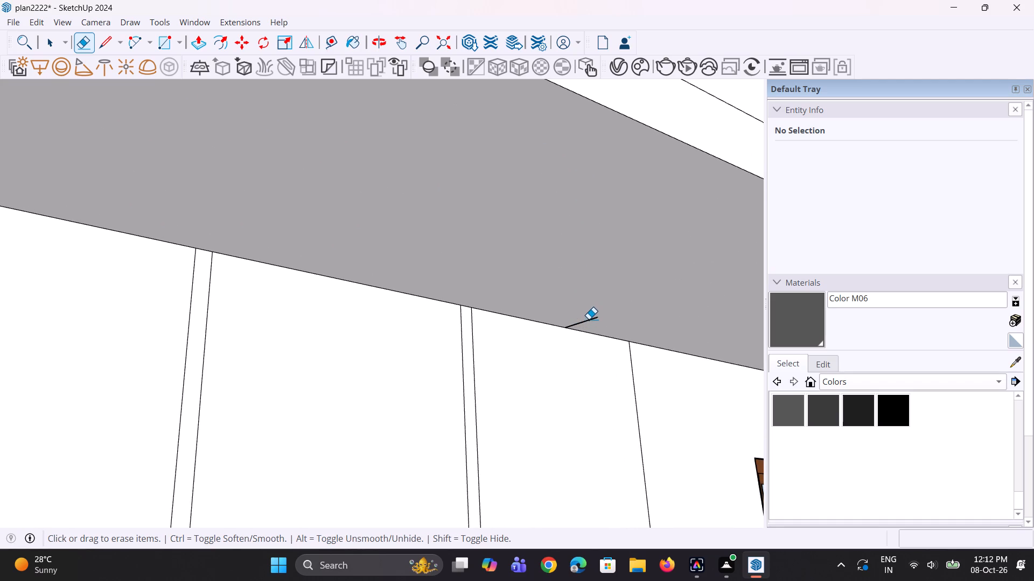
click(589, 319)
Erase the leftover vertical line on the porch wall near the house's outer corner.
scroll(588, 320, down, 9)
middle_drag(518, 325, 392, 369)
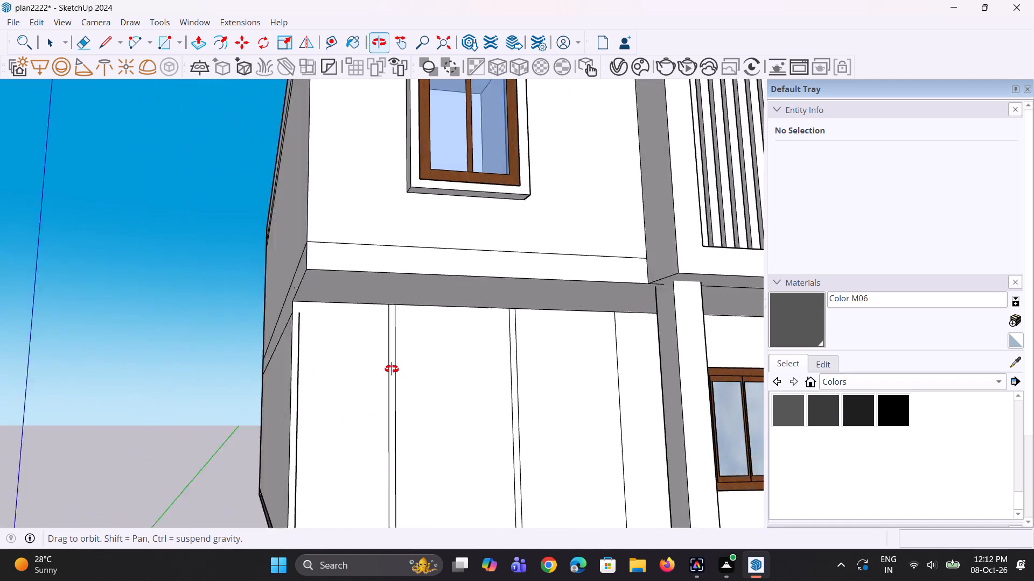
middle_drag(392, 369, 393, 369)
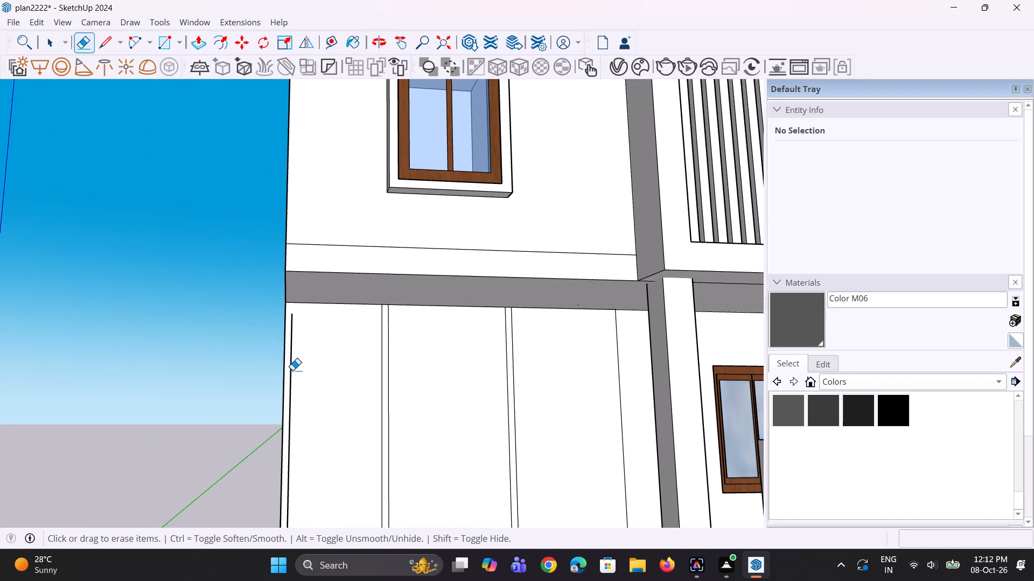
click(291, 370)
key(space)
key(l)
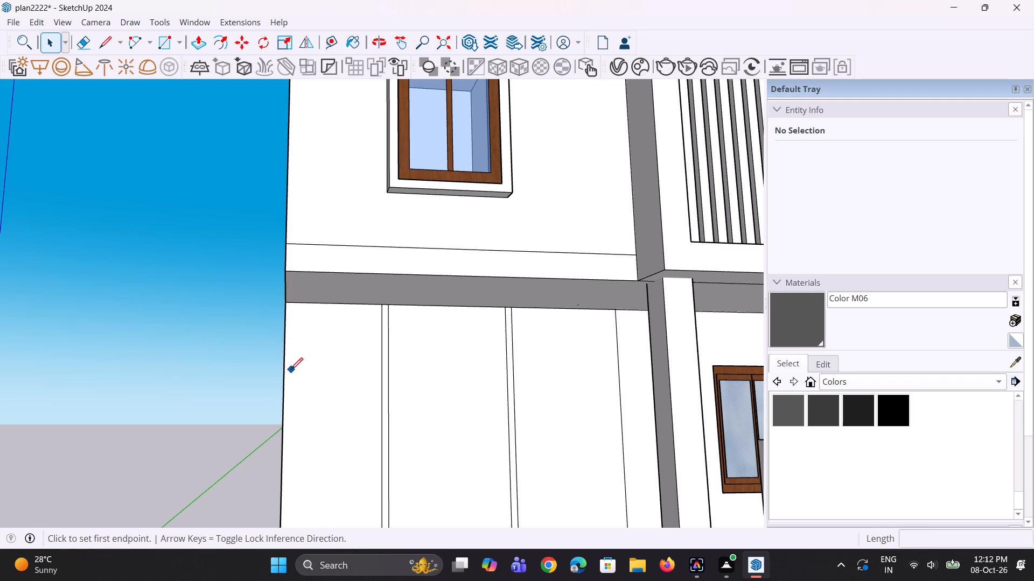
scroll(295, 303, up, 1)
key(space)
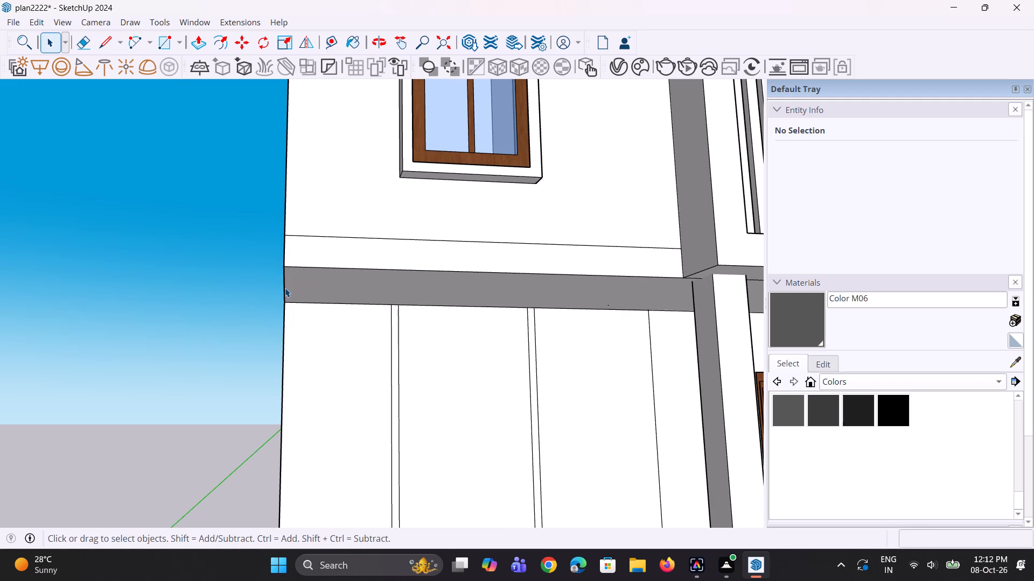
Copy the outer side edge of the overhang's underside a short distance inward to mark a narrow strip for a side wall.
key(space)
click(285, 288)
key(m)
scroll(296, 341, up, 1)
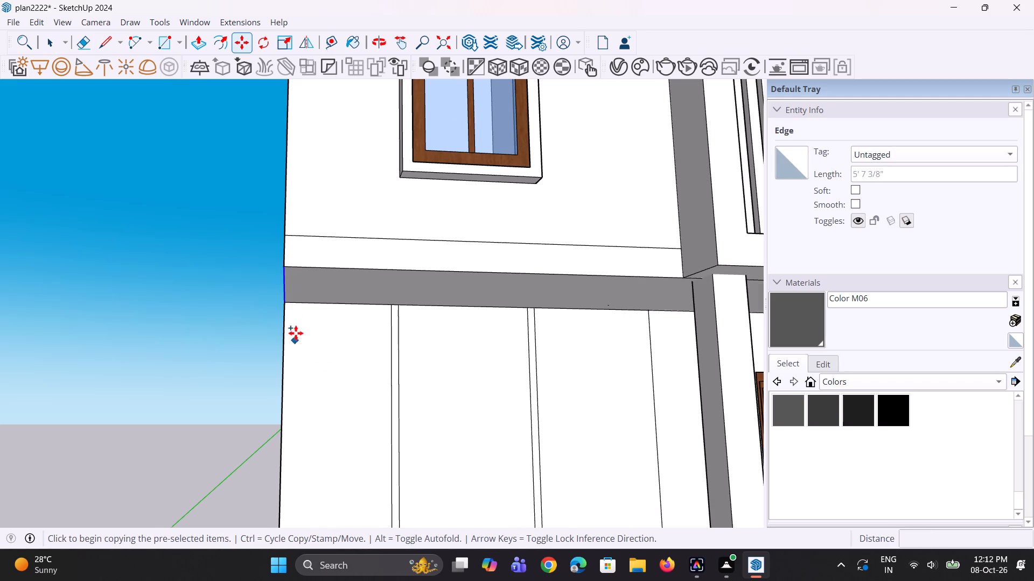
click(287, 303)
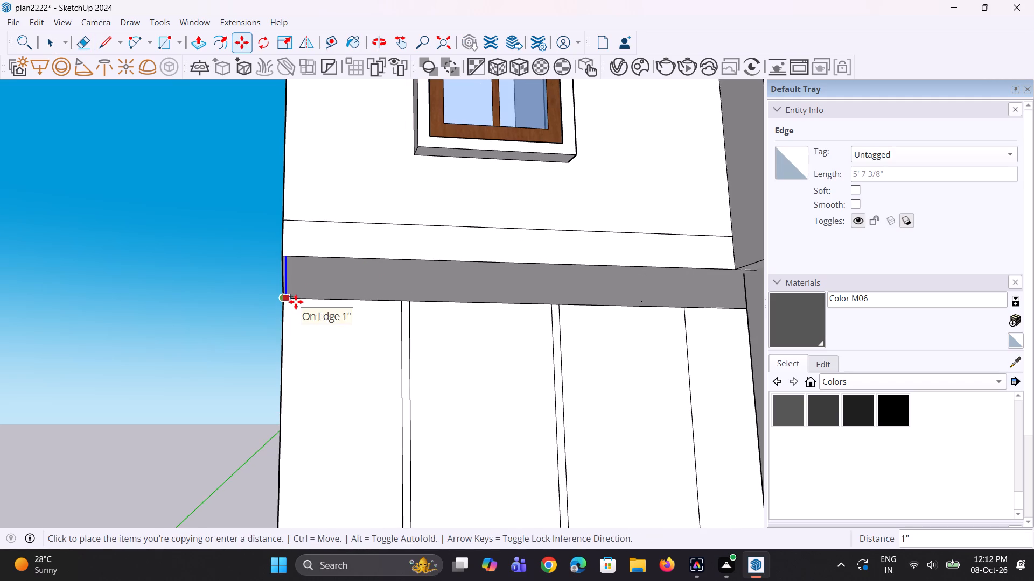
click(297, 302)
Pull the narrow strip under the overhang down 9' 7 13/16" to the porch floor as a new side wall.
key(p)
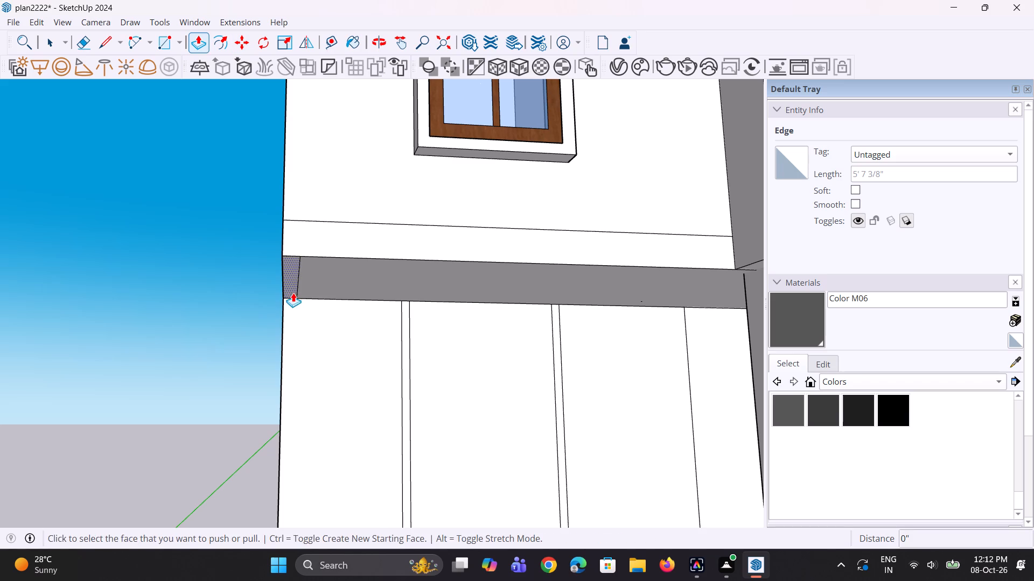
click(292, 292)
scroll(295, 343, down, 9)
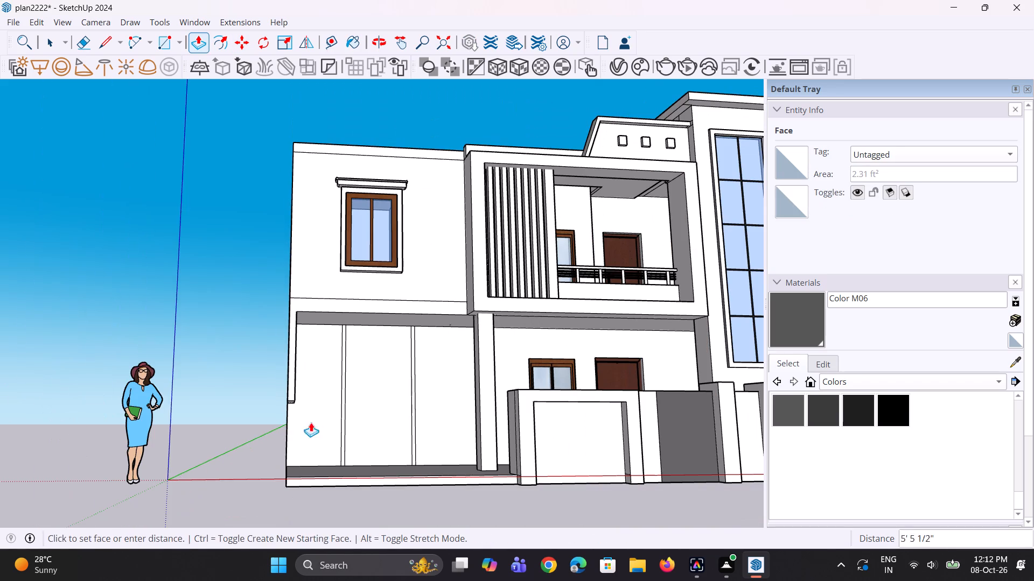
click(296, 483)
Copy the vertical corner edge between the new side wall and the porch's back wall 5 1/16" along the back wall.
middle_drag(304, 476, 287, 479)
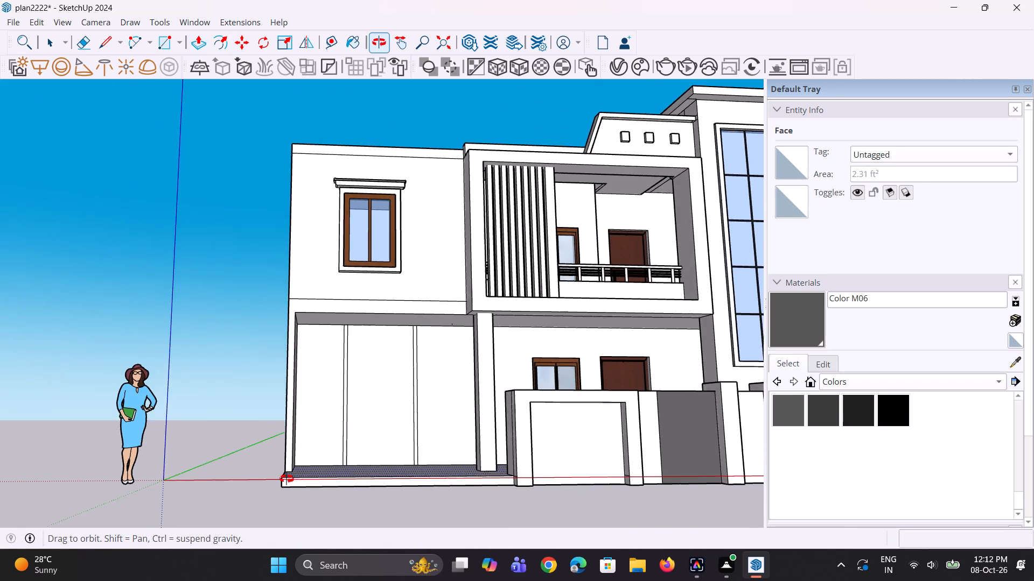
middle_drag(287, 479, 284, 480)
scroll(283, 481, up, 2)
middle_drag(284, 480, 301, 514)
scroll(297, 433, up, 1)
middle_drag(290, 406, 260, 433)
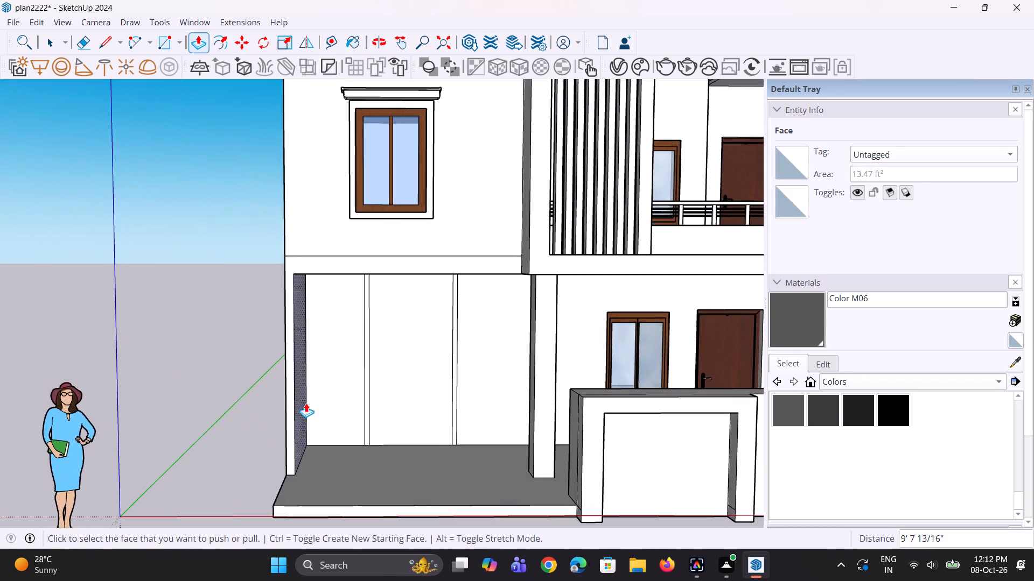
scroll(312, 393, up, 2)
key(space)
key(space)
click(306, 380)
scroll(307, 443, up, 2)
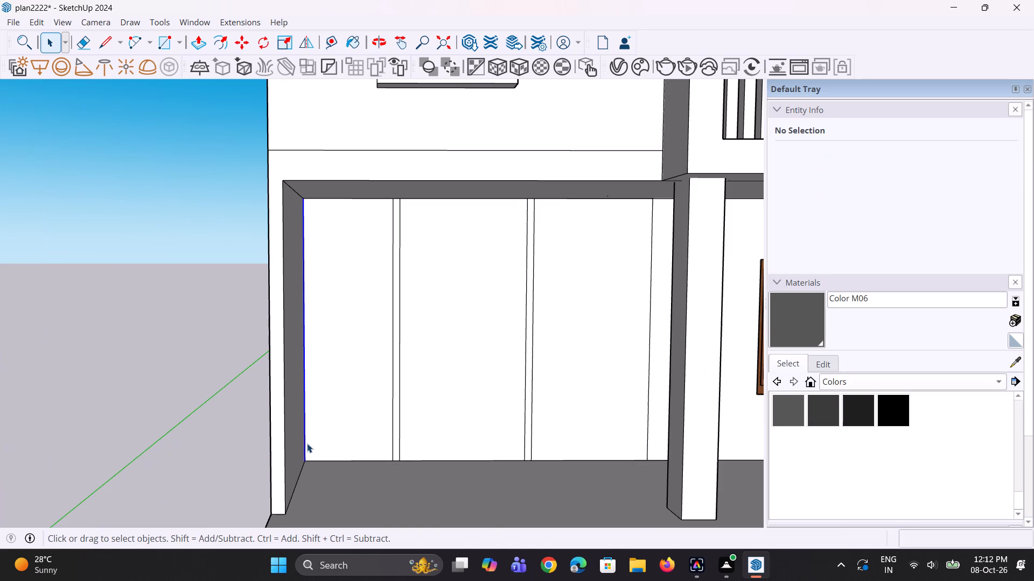
key(m)
click(305, 459)
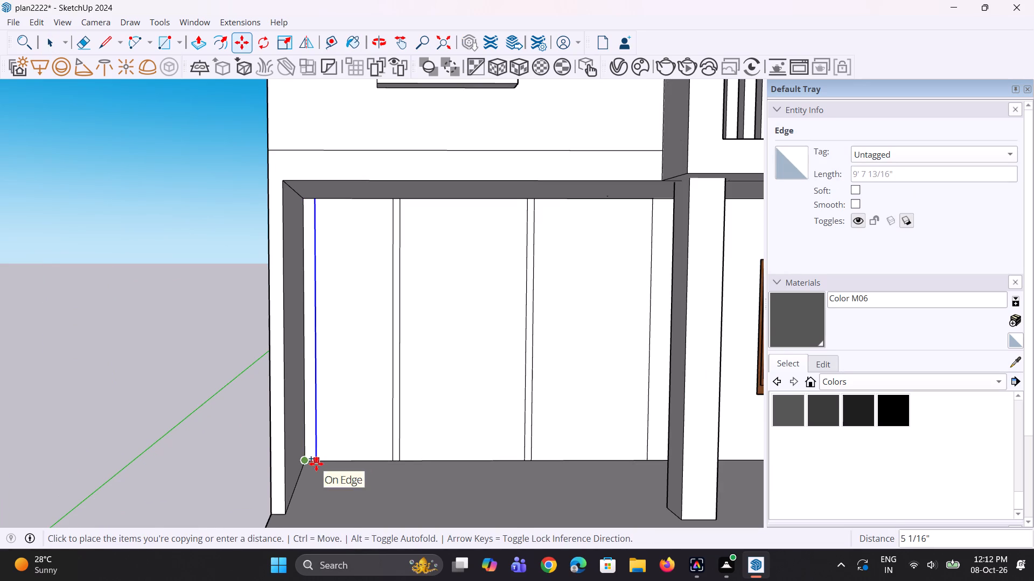
click(316, 464)
key(space)
key(space)
Move the copied vertical line on the porch's back wall closer to the side wall corner.
scroll(300, 443, down, 4)
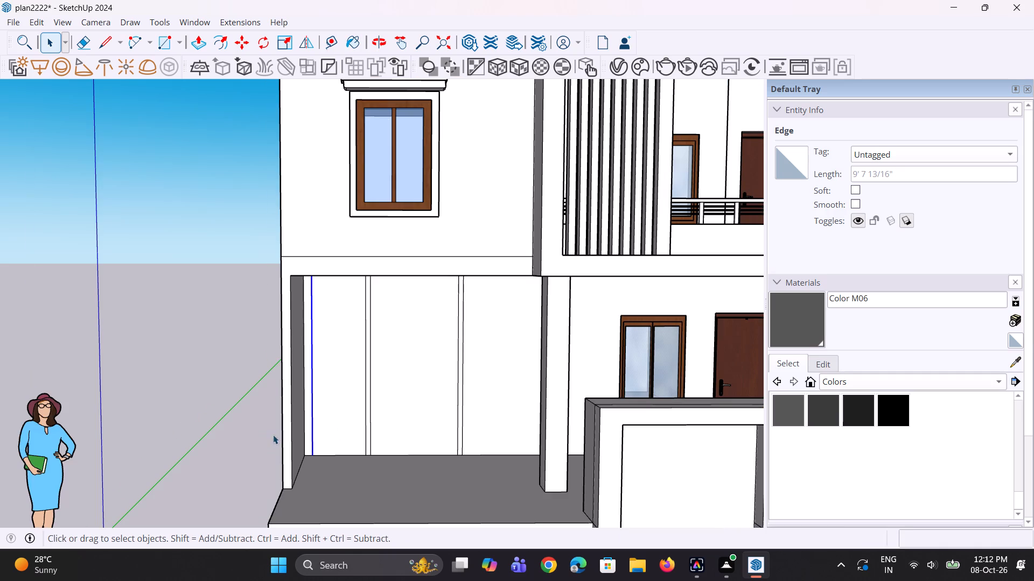
scroll(294, 445, up, 5)
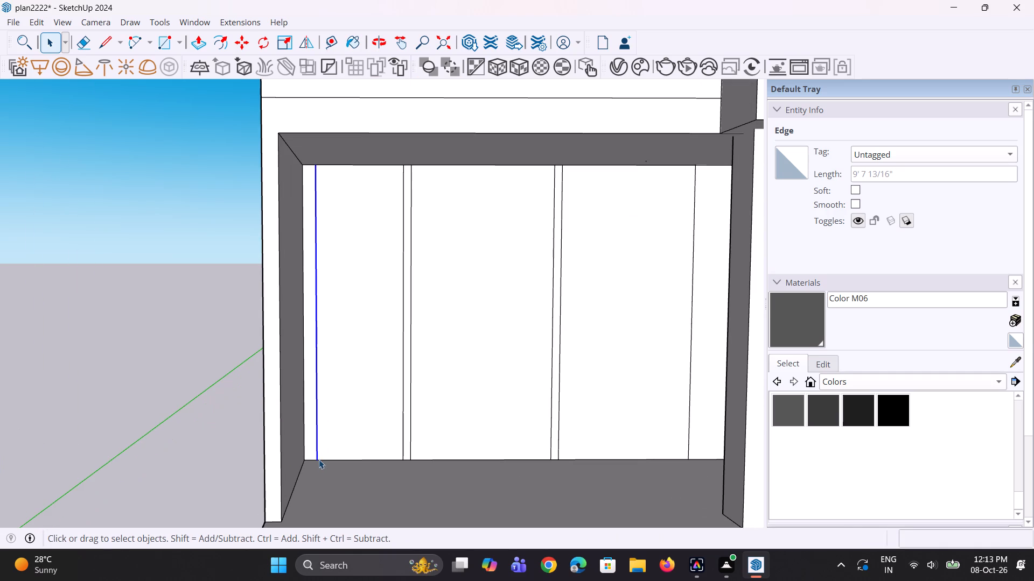
key(m)
scroll(319, 465, up, 6)
click(315, 460)
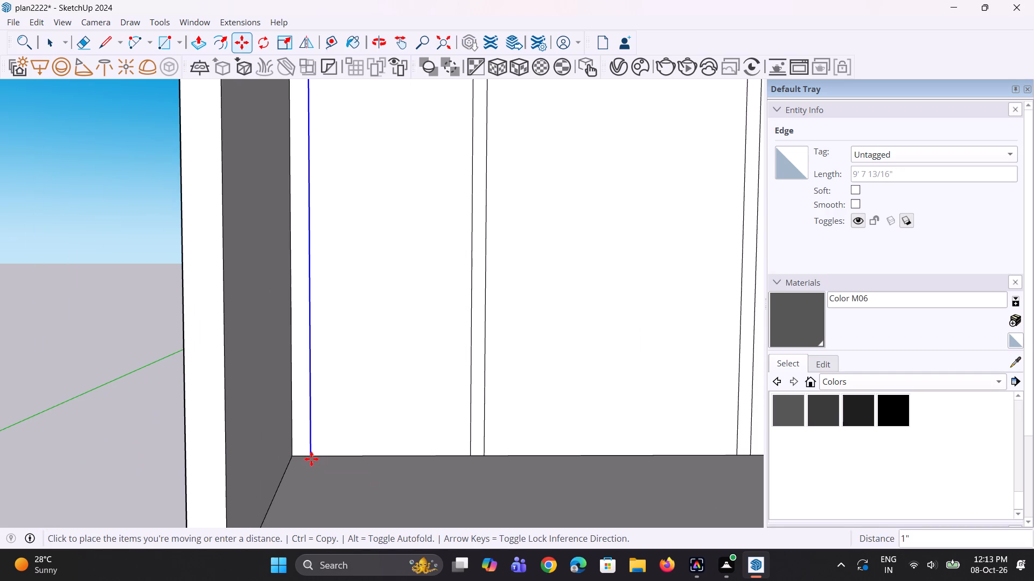
click(302, 455)
key(space)
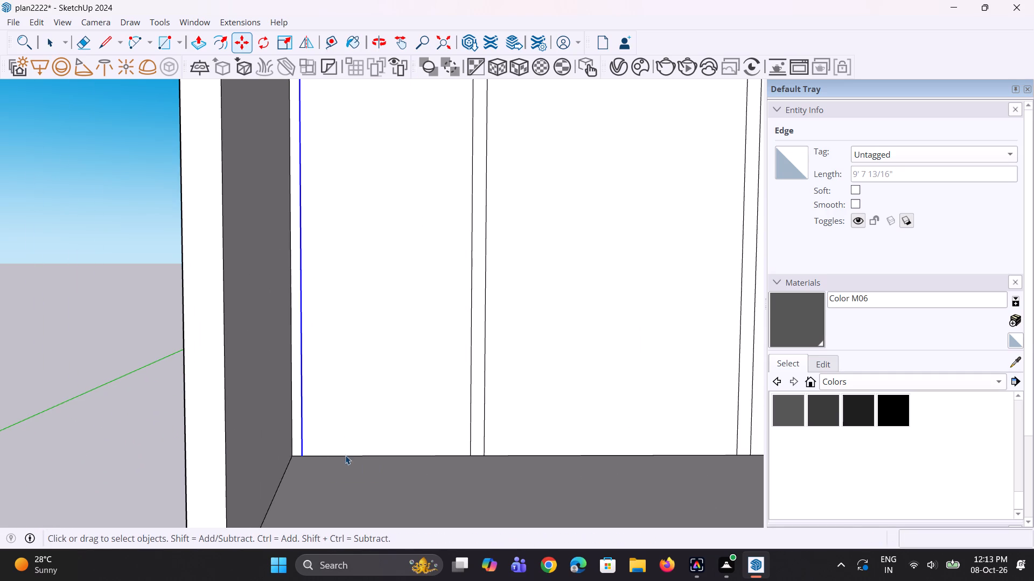
key(space)
scroll(359, 451, down, 8)
click(284, 442)
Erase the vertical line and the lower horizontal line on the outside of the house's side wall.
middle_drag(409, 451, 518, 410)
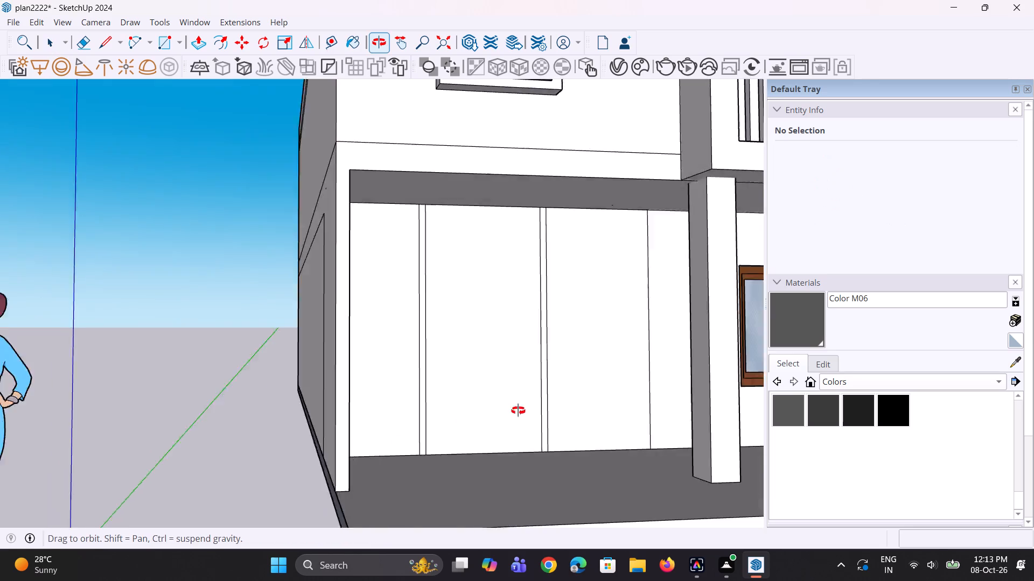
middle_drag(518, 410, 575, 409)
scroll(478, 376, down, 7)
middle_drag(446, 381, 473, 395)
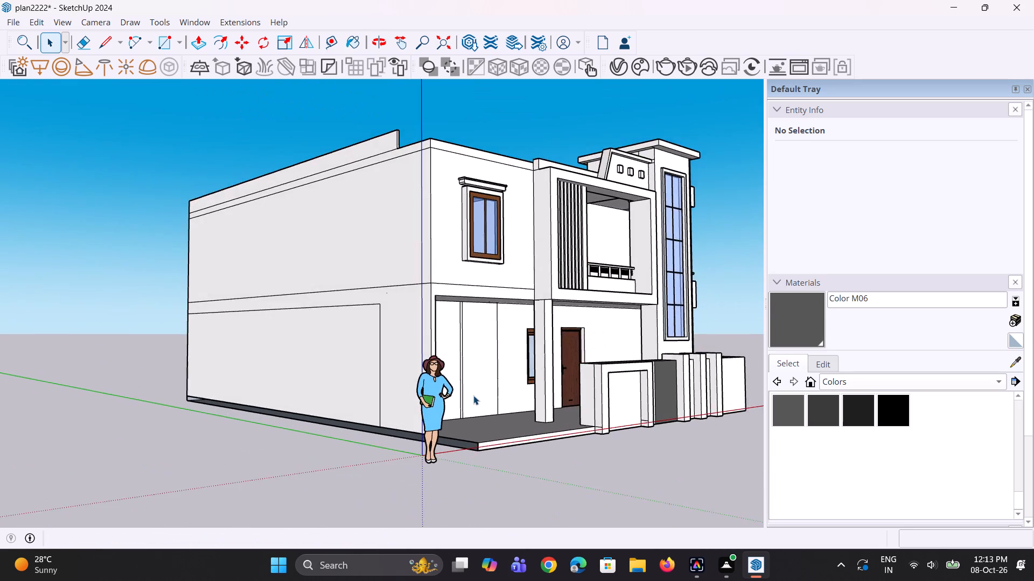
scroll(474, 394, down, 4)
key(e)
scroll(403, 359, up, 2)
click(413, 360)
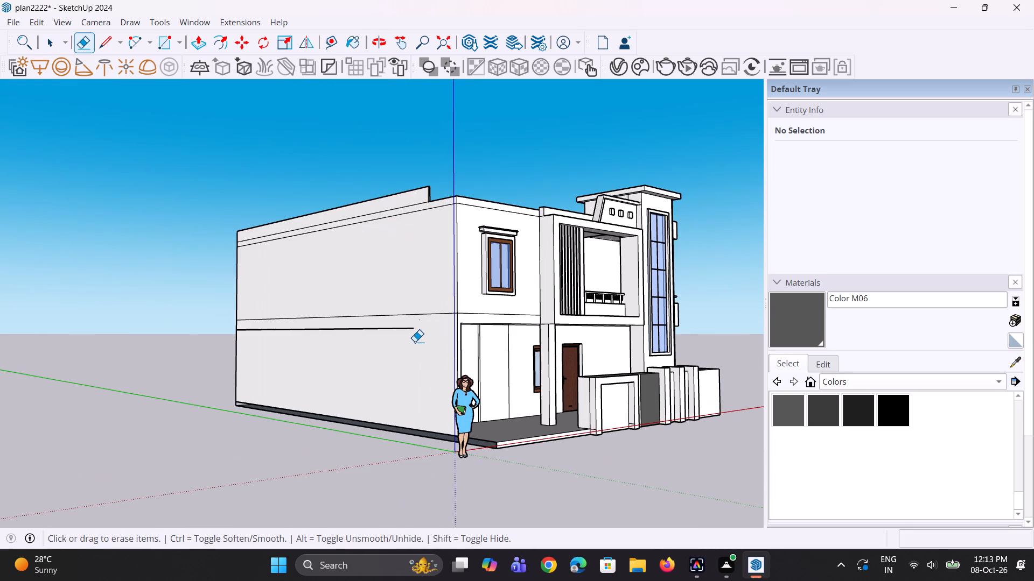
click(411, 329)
Examine the house's exterior from the sides, back and front.
middle_drag(531, 389, 860, 466)
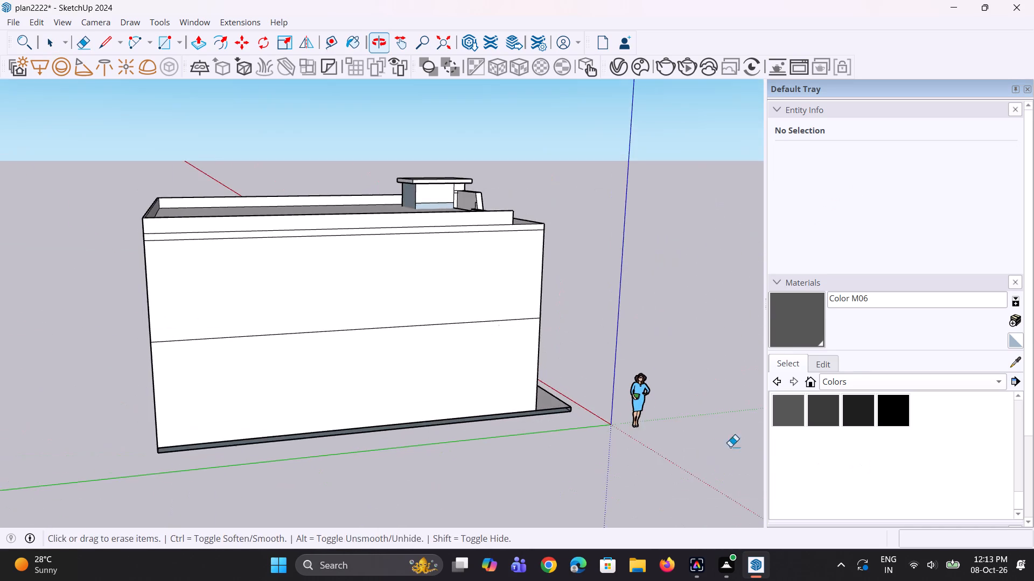
middle_drag(311, 387, 691, 321)
middle_drag(248, 373, 637, 442)
middle_drag(315, 398, 617, 399)
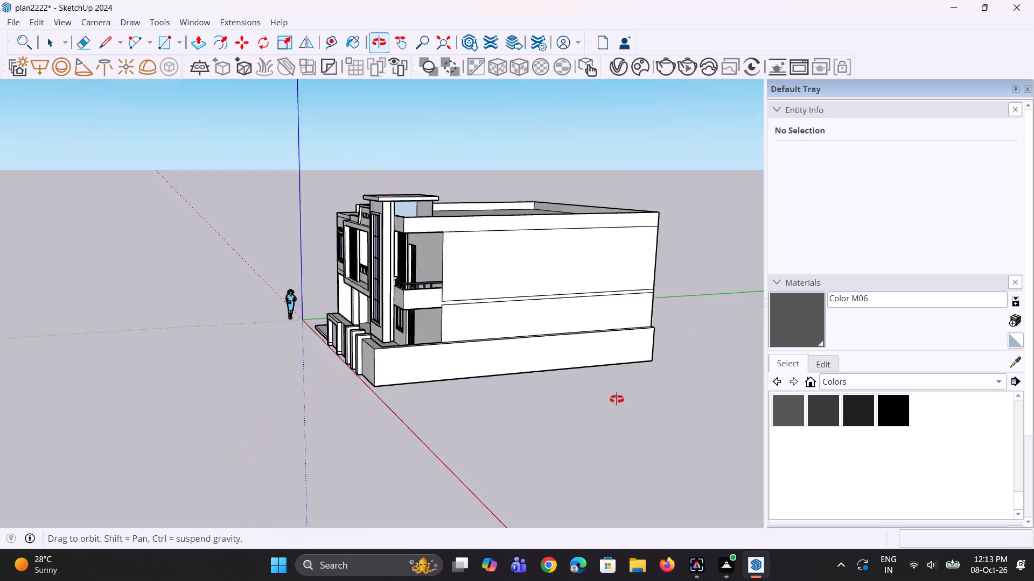
middle_drag(617, 399, 658, 382)
middle_drag(204, 386, 489, 372)
scroll(403, 384, down, 7)
middle_drag(354, 388, 301, 403)
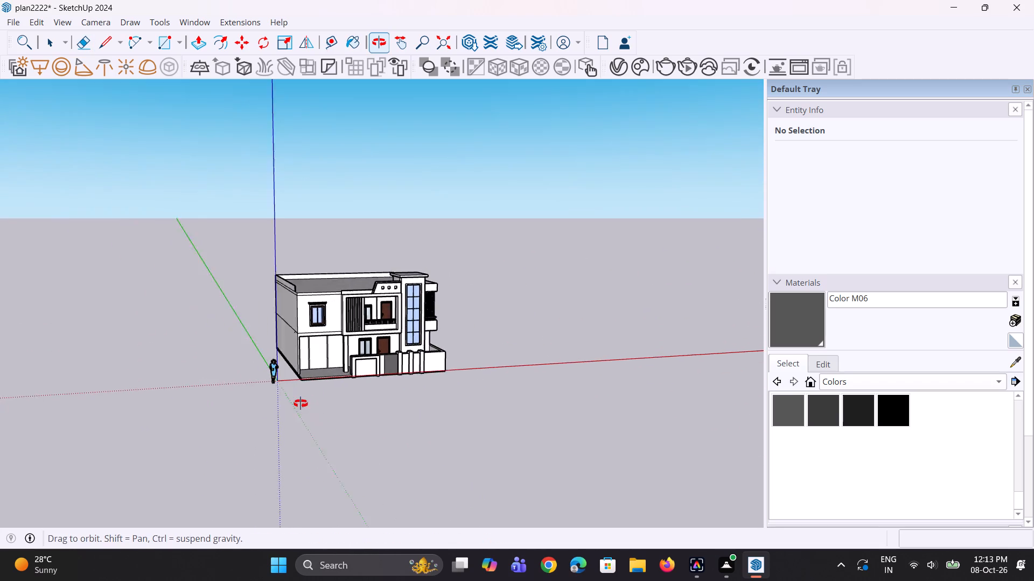
middle_drag(301, 403, 253, 392)
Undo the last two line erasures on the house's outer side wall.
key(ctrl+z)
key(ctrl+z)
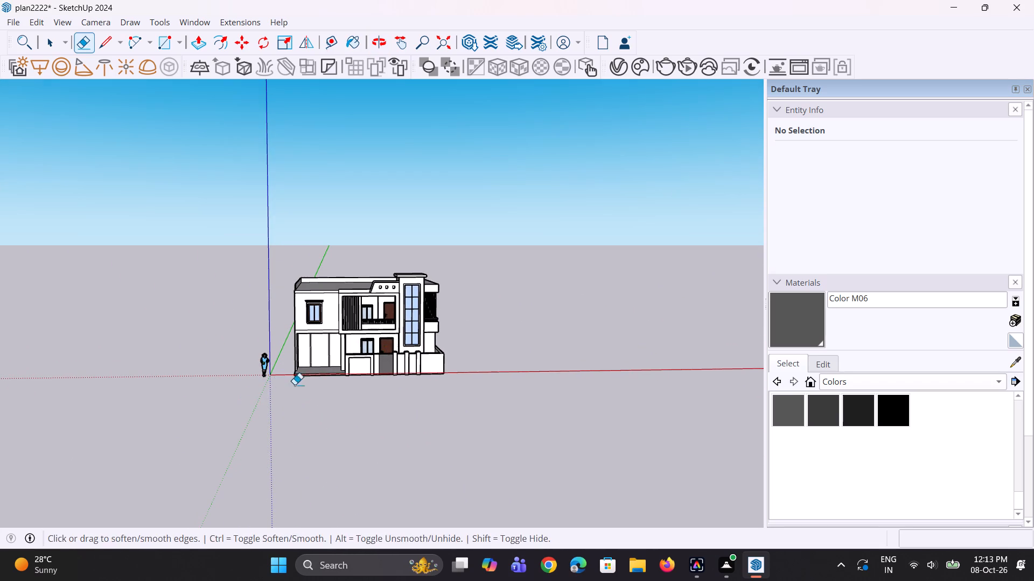
Examine the front facade, roof and parapet edges from ground level and from above.
middle_drag(301, 383, 418, 339)
scroll(281, 334, up, 3)
scroll(320, 363, up, 1)
middle_drag(320, 363, 264, 382)
key(space)
scroll(388, 335, up, 1)
middle_drag(387, 335, 380, 339)
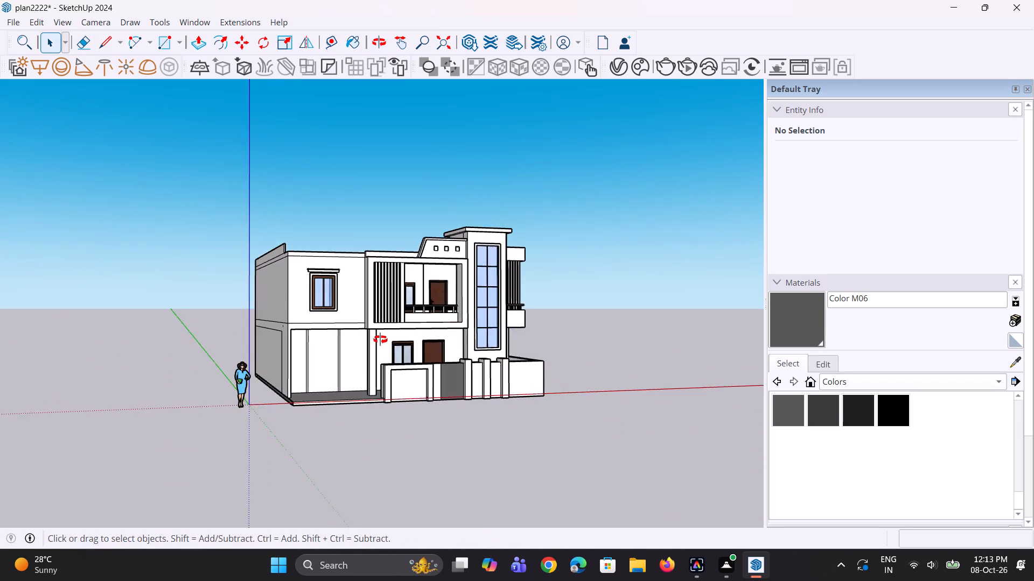
middle_drag(380, 339, 351, 396)
scroll(344, 326, down, 4)
middle_drag(345, 318, 329, 353)
scroll(335, 237, up, 6)
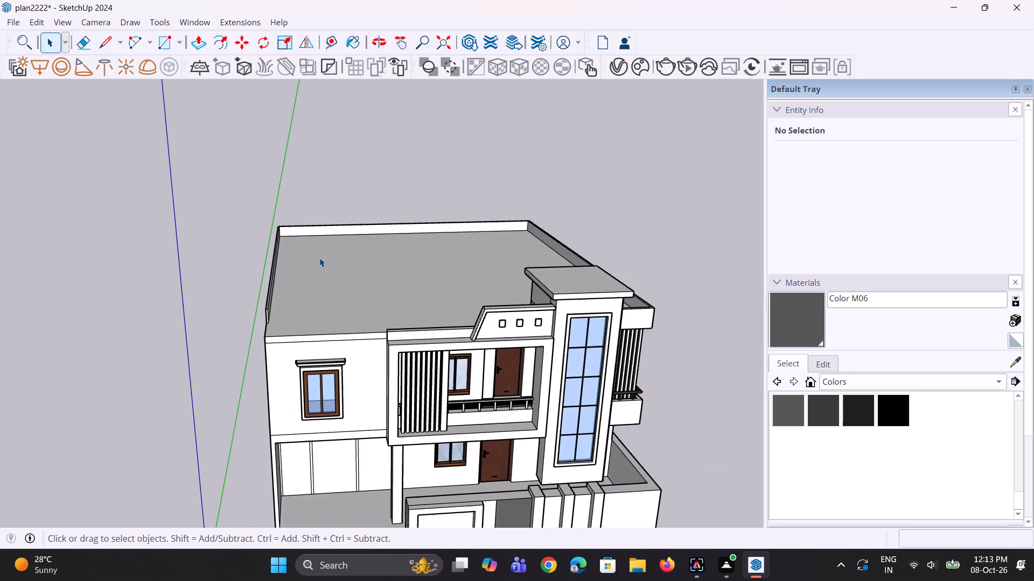
middle_drag(329, 277, 563, 328)
scroll(424, 349, up, 5)
middle_click(420, 348)
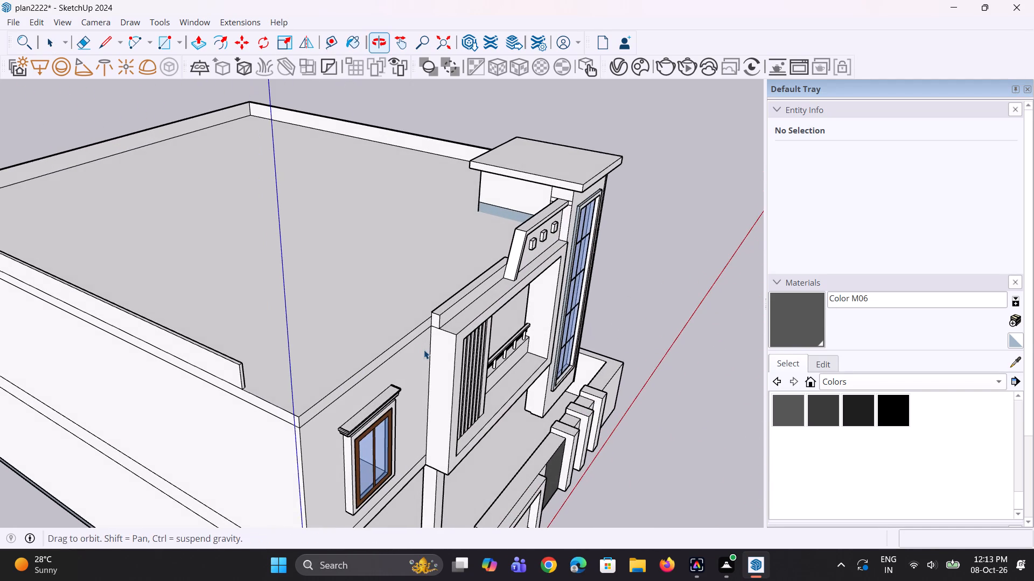
scroll(423, 350, up, 3)
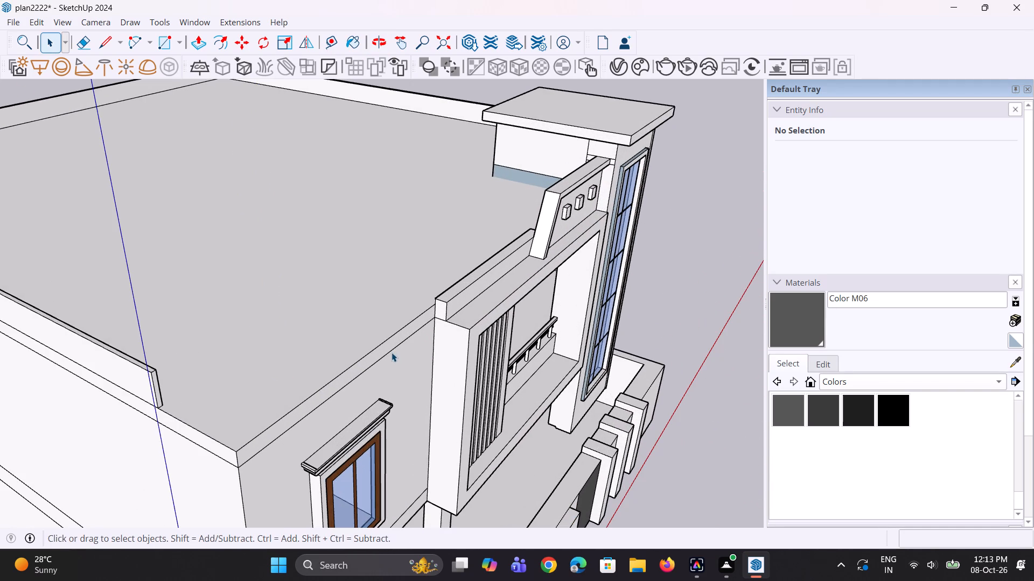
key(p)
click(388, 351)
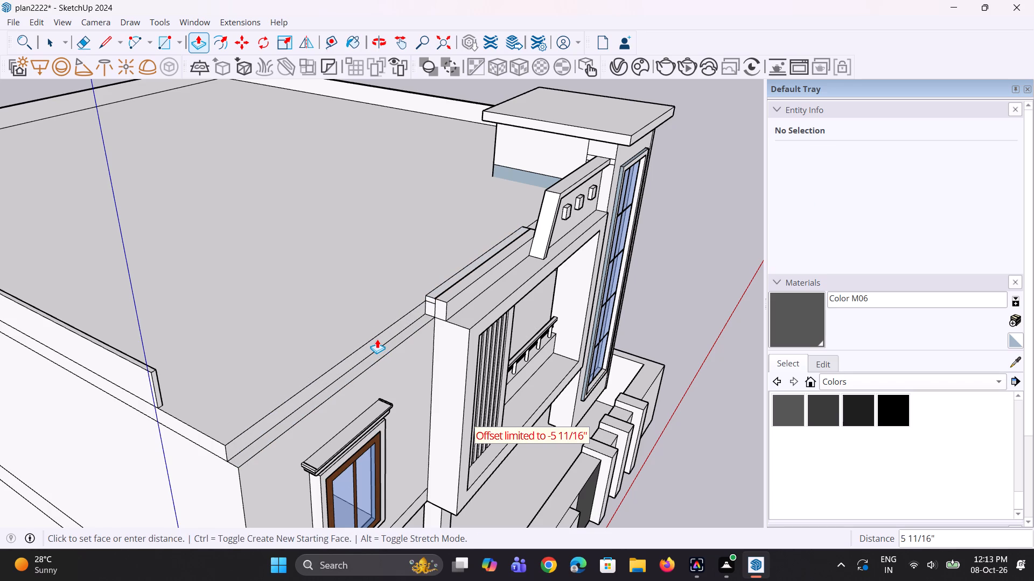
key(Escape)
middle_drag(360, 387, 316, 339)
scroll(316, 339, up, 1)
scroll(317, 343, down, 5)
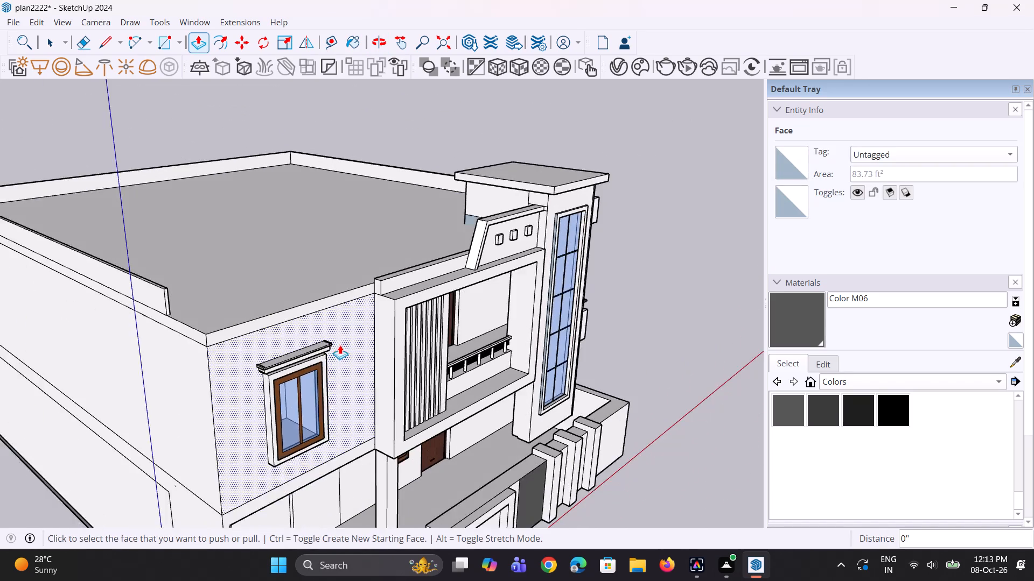
Examine the whole house exterior from the front and both front corners, at ground level and from above.
scroll(340, 345, down, 4)
middle_drag(355, 341, 339, 329)
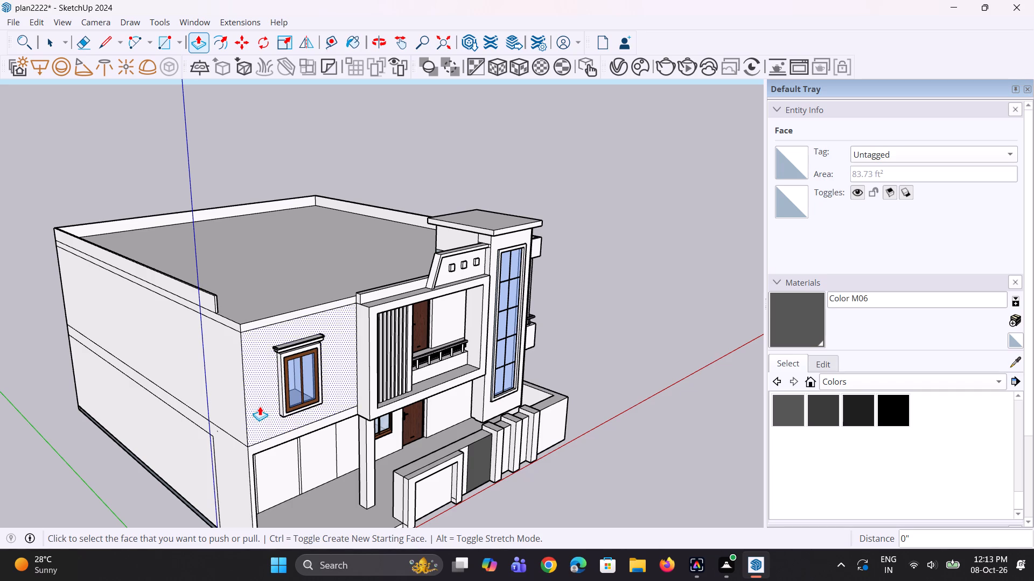
scroll(259, 405, down, 8)
middle_drag(262, 401, 213, 389)
scroll(212, 387, up, 4)
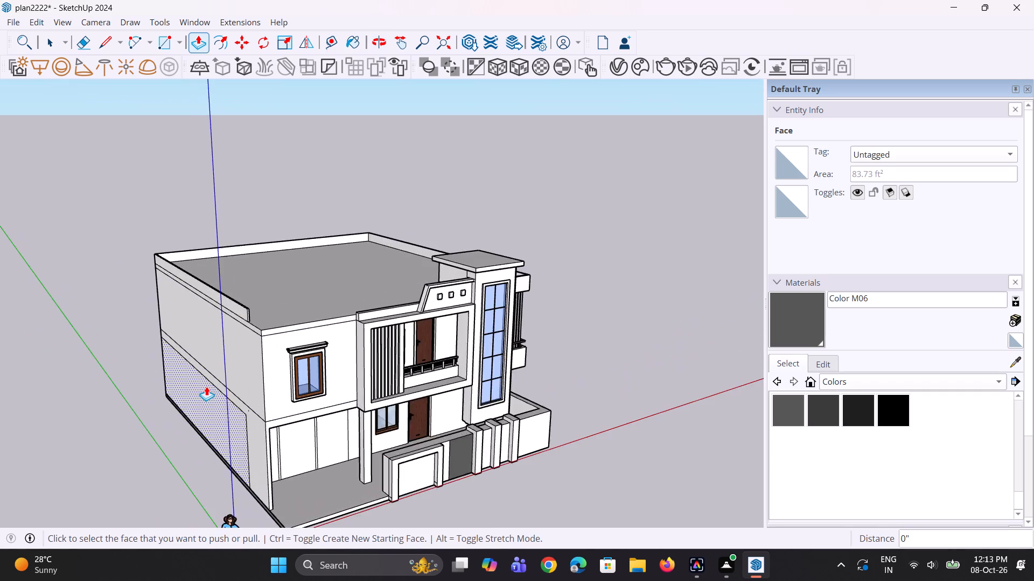
scroll(227, 387, down, 7)
middle_drag(286, 367, 241, 337)
scroll(303, 358, up, 3)
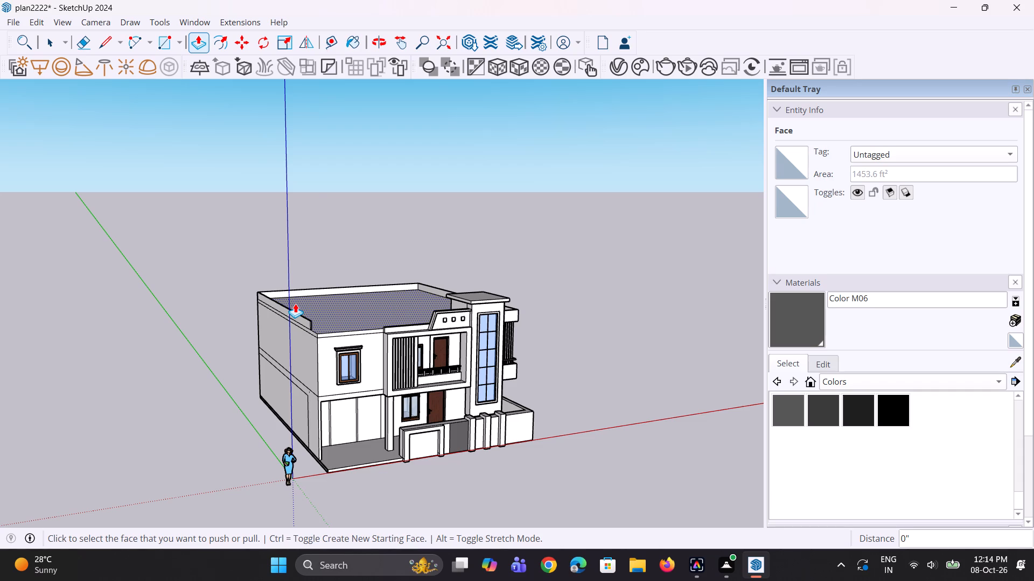
scroll(295, 303, up, 1)
scroll(308, 272, down, 4)
middle_drag(349, 358, 301, 369)
scroll(326, 386, up, 3)
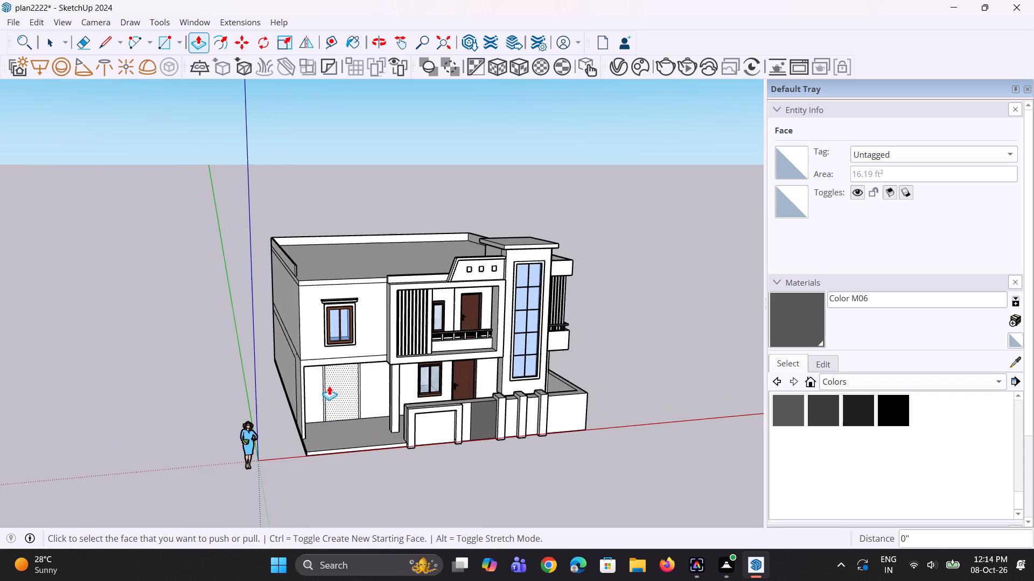
scroll(329, 386, up, 1)
middle_drag(329, 386, 308, 376)
key(space)
scroll(429, 409, down, 3)
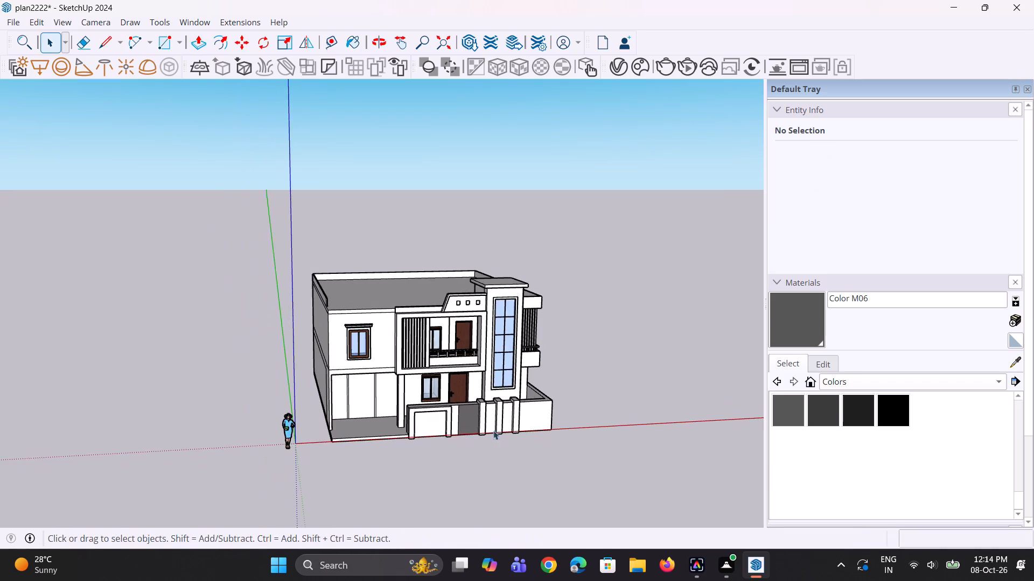
middle_drag(500, 439, 473, 417)
scroll(574, 432, up, 2)
middle_drag(574, 431, 453, 447)
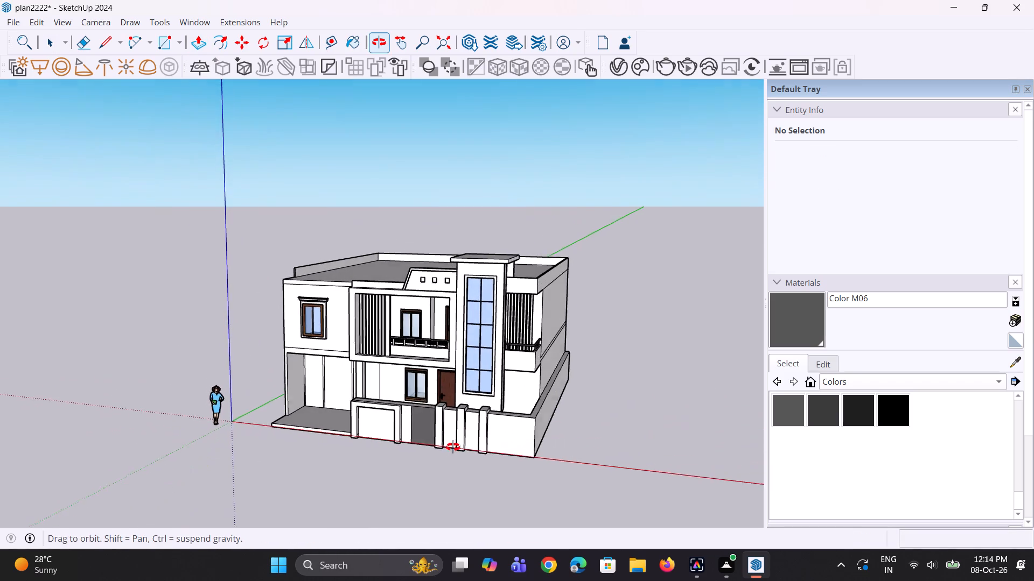
middle_drag(453, 447, 495, 457)
scroll(525, 433, up, 2)
middle_drag(528, 433, 544, 466)
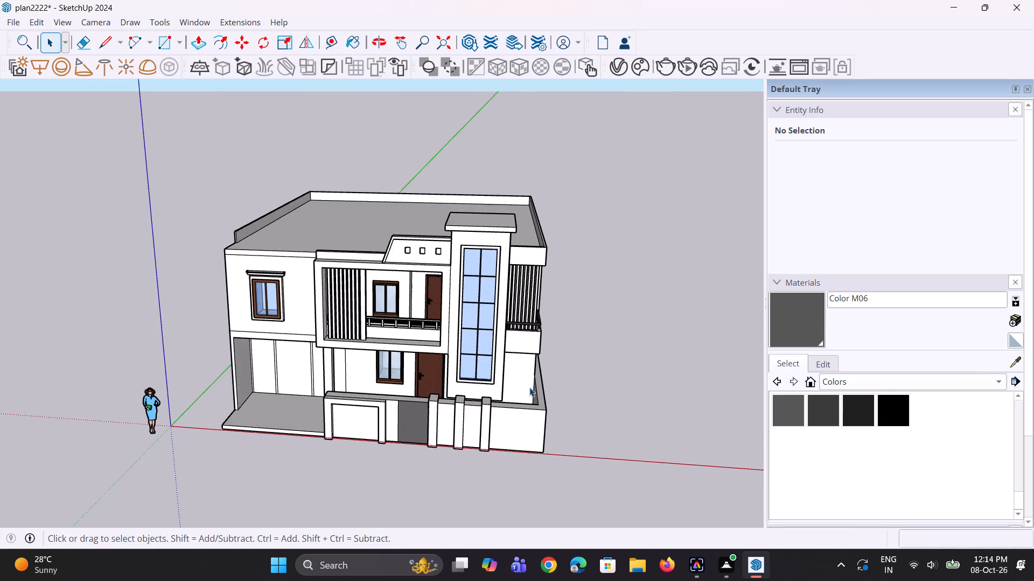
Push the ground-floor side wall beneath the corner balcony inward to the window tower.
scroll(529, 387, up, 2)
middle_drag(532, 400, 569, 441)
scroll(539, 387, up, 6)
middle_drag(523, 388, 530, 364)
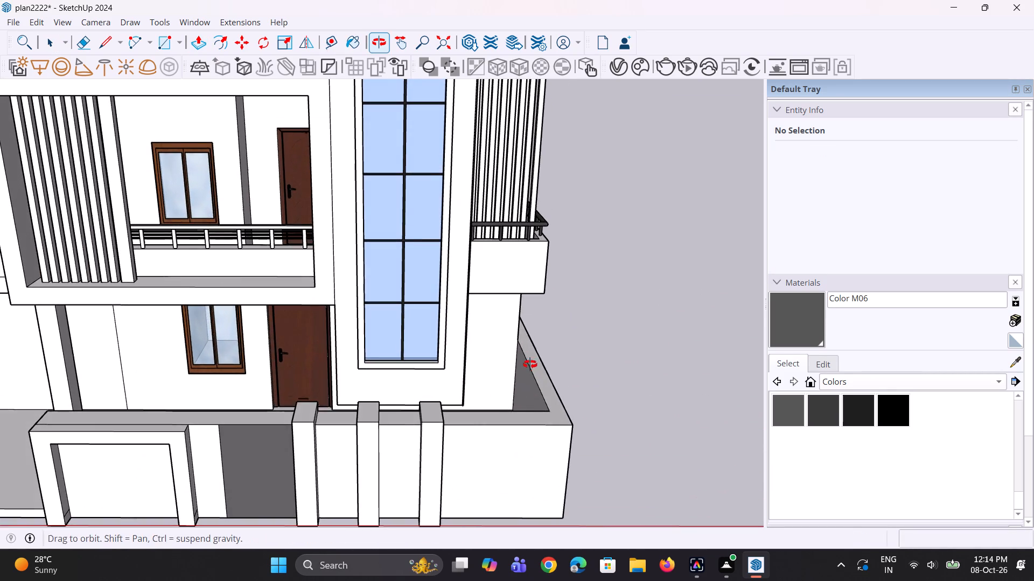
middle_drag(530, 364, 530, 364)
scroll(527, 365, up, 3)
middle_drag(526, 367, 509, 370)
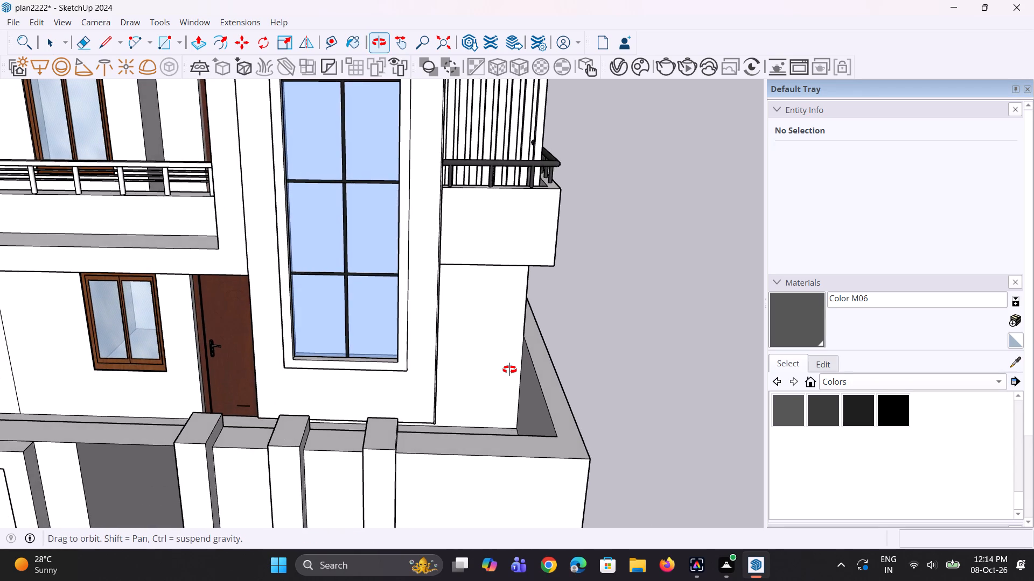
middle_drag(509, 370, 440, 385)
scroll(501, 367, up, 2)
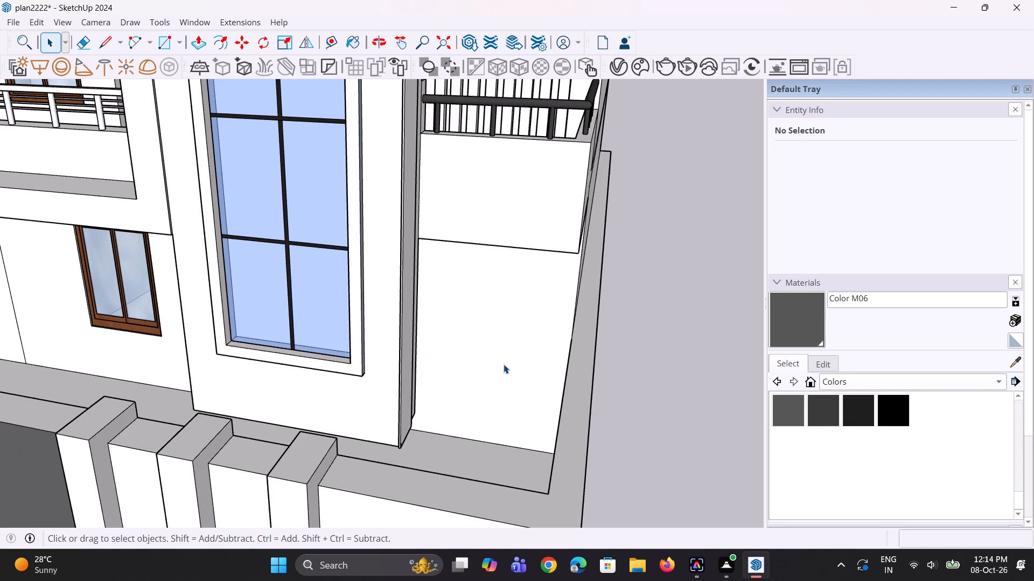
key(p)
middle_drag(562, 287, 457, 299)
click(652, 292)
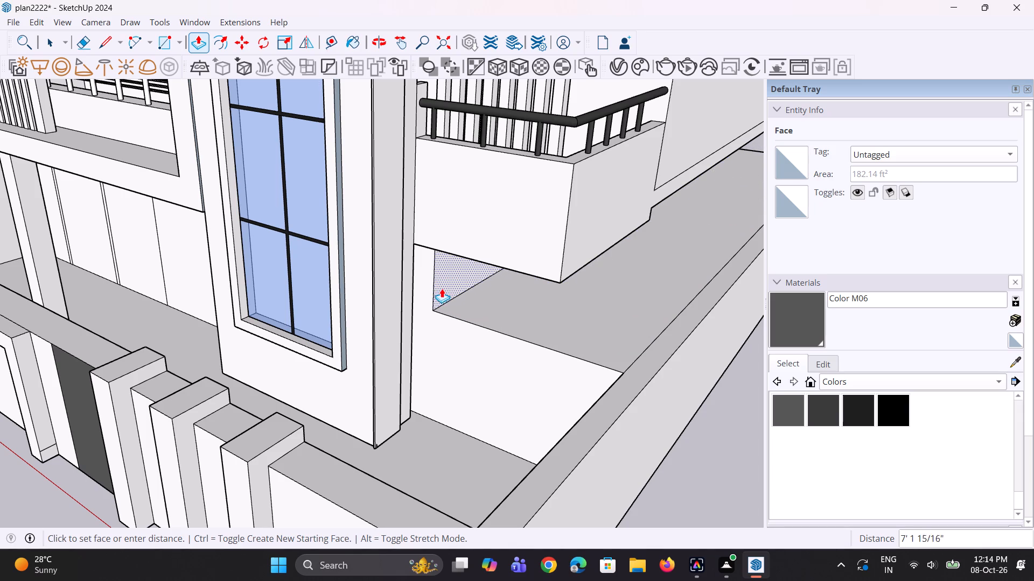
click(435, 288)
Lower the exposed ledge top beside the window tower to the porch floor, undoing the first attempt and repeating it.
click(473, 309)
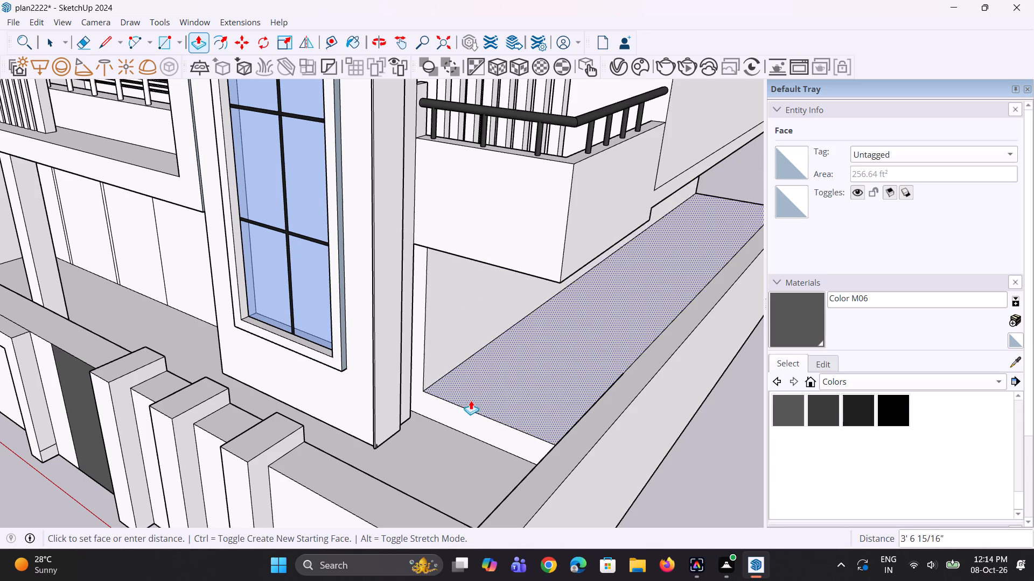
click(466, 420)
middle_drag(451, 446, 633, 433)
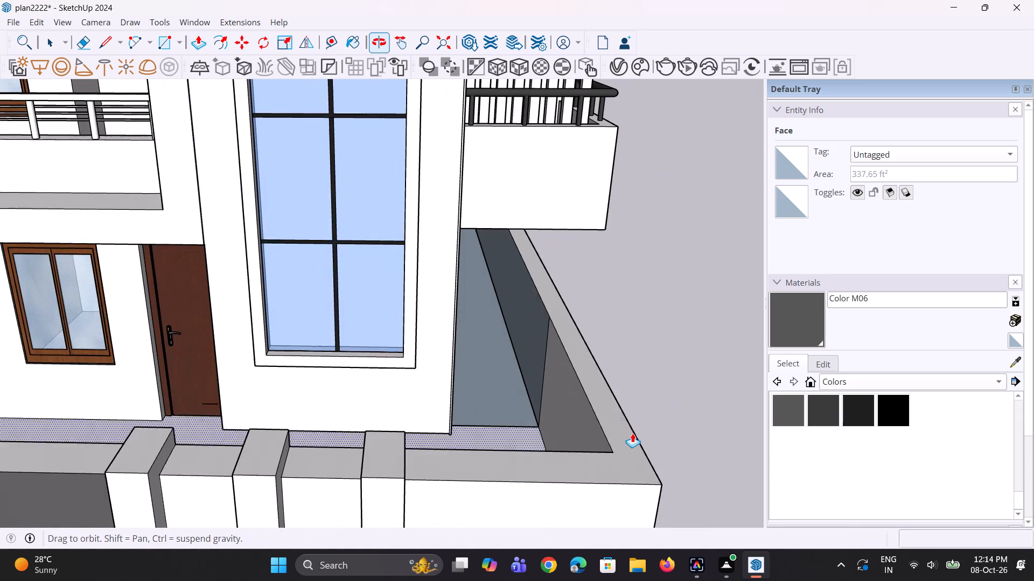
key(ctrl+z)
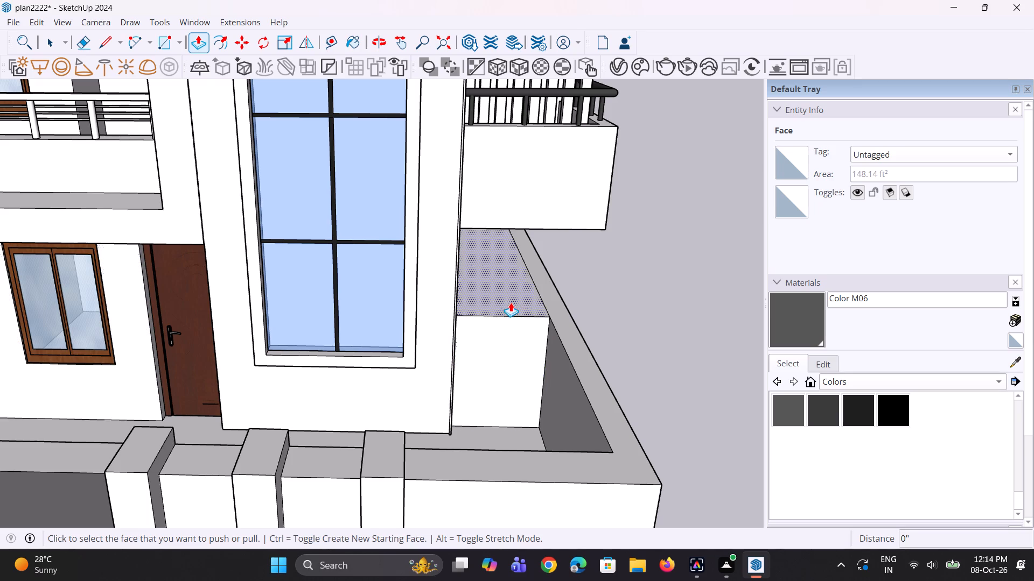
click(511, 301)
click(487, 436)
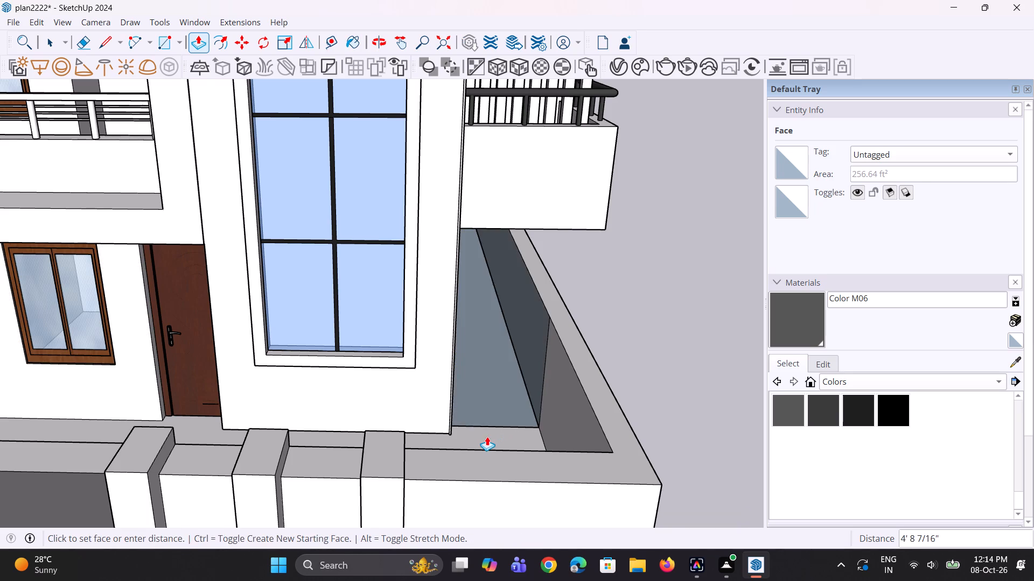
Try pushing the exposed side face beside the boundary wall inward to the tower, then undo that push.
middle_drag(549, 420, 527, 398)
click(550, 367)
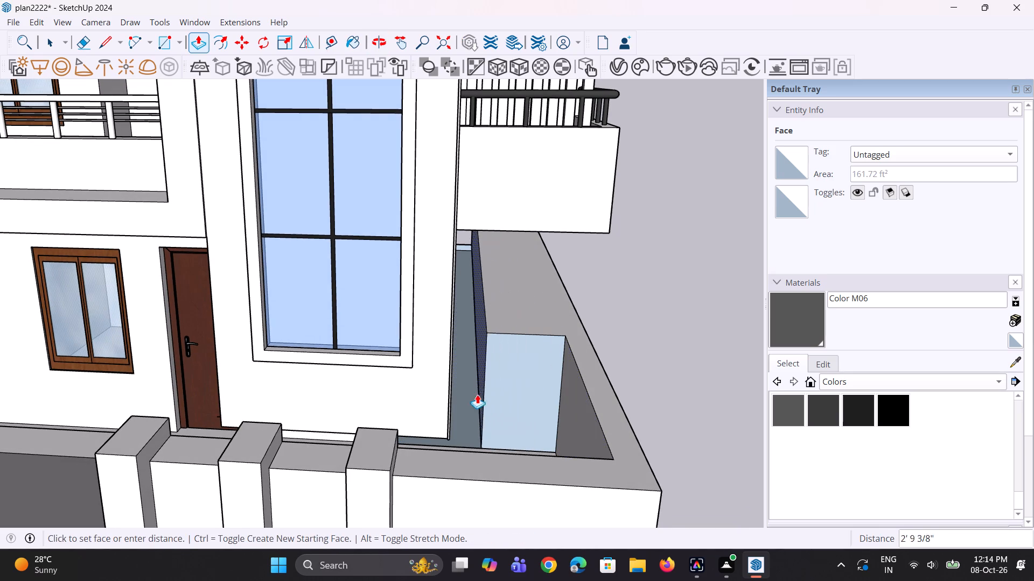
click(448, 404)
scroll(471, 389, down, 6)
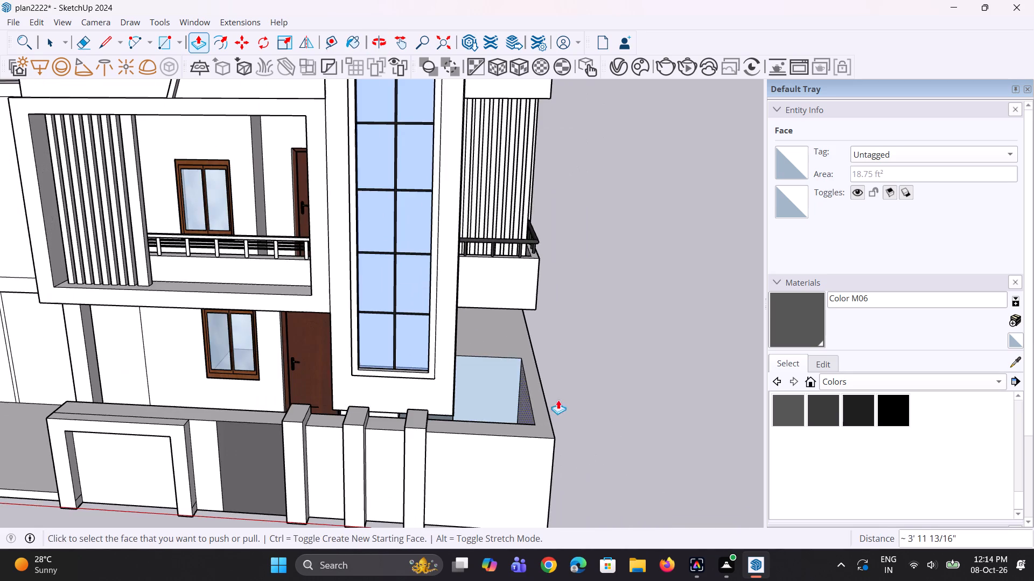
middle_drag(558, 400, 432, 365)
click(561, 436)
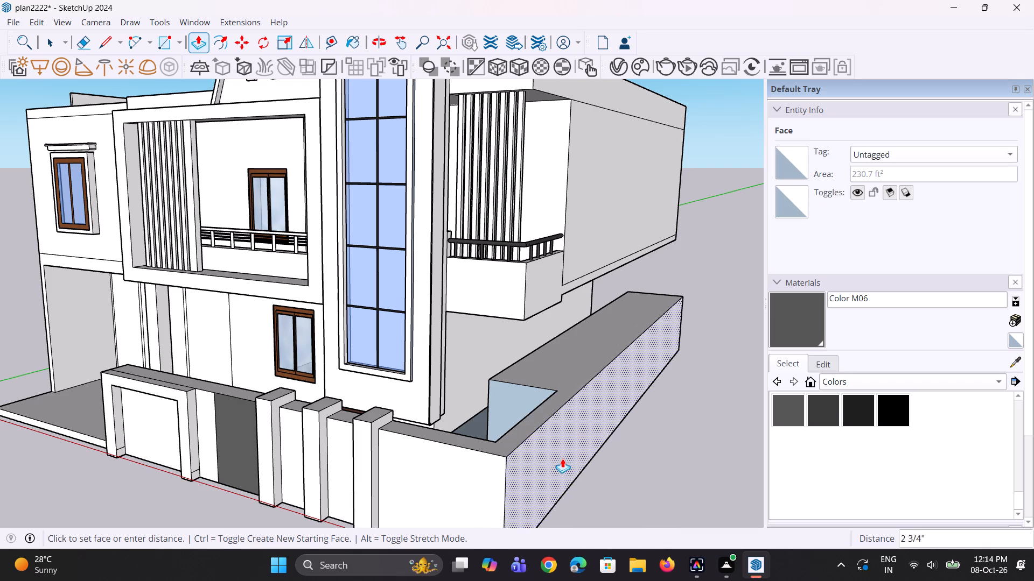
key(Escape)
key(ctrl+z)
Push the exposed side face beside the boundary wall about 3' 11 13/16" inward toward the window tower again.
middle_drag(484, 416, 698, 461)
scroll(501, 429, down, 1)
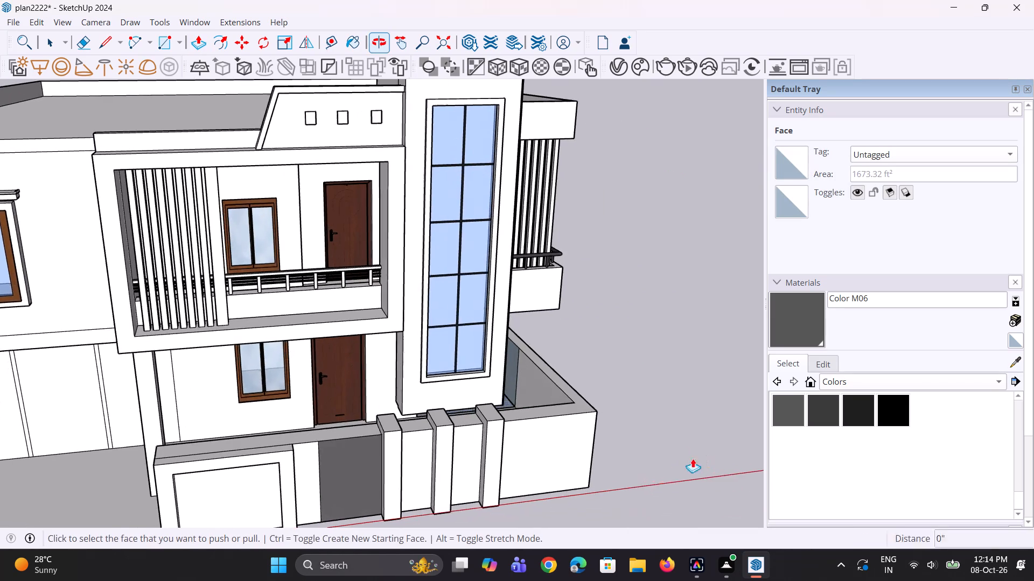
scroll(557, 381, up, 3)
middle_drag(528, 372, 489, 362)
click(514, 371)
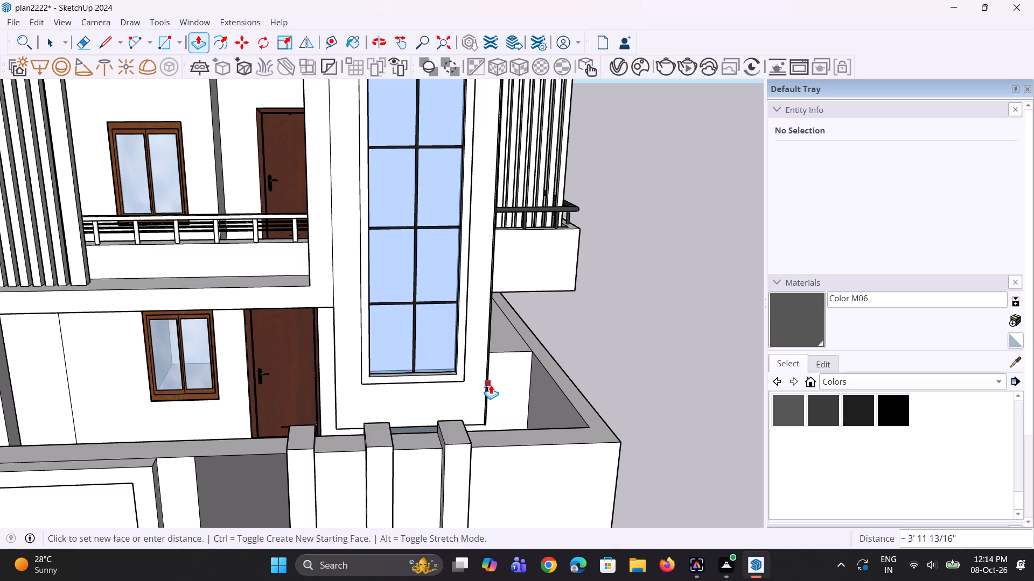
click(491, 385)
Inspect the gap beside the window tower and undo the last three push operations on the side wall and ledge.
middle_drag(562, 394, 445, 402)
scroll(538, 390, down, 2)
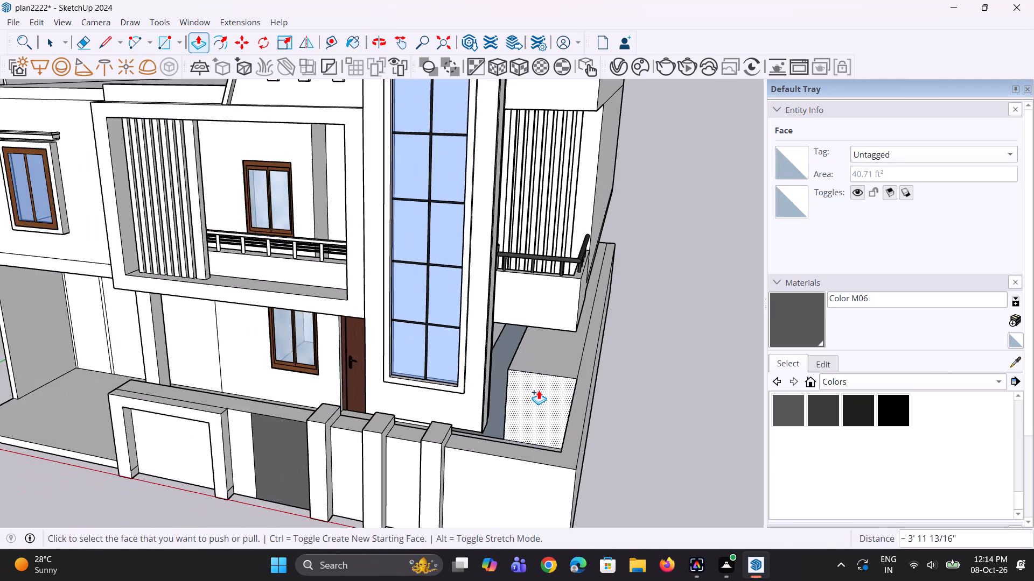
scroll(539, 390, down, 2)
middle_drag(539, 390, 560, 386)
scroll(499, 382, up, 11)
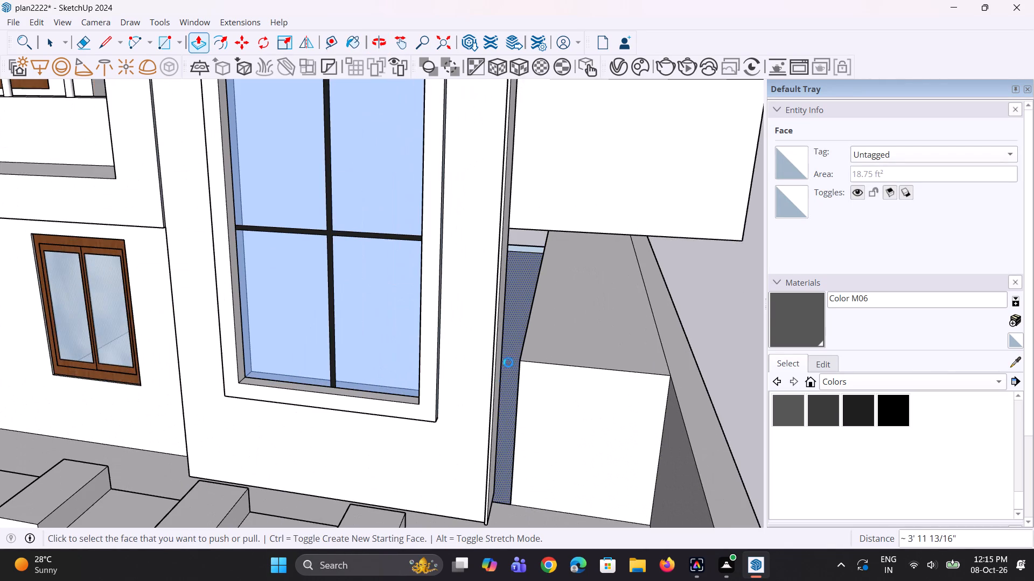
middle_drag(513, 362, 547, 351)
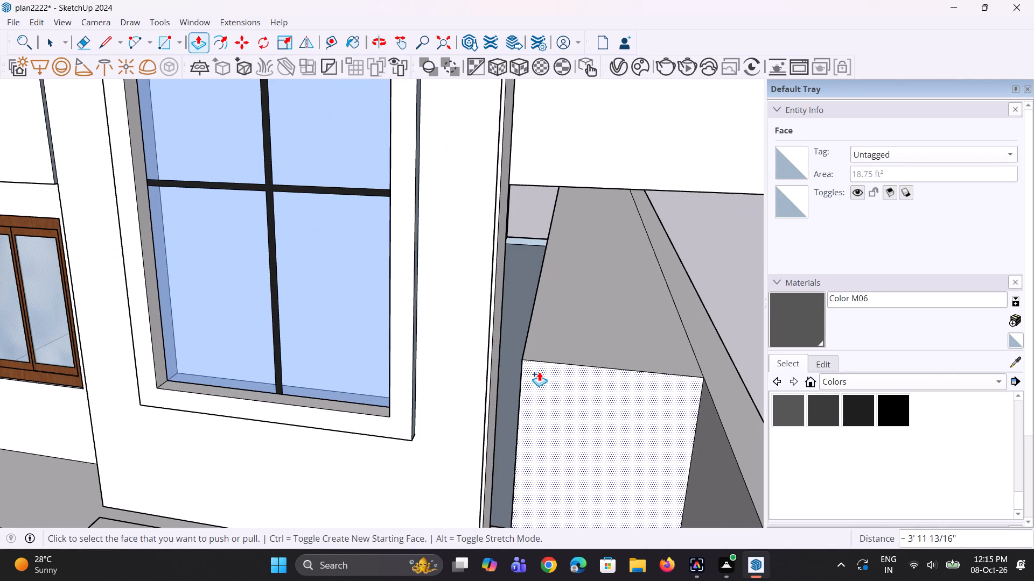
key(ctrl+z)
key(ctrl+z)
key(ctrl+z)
Push the ground-floor side wall behind the corner balcony inward to the window tower.
middle_drag(584, 407, 555, 384)
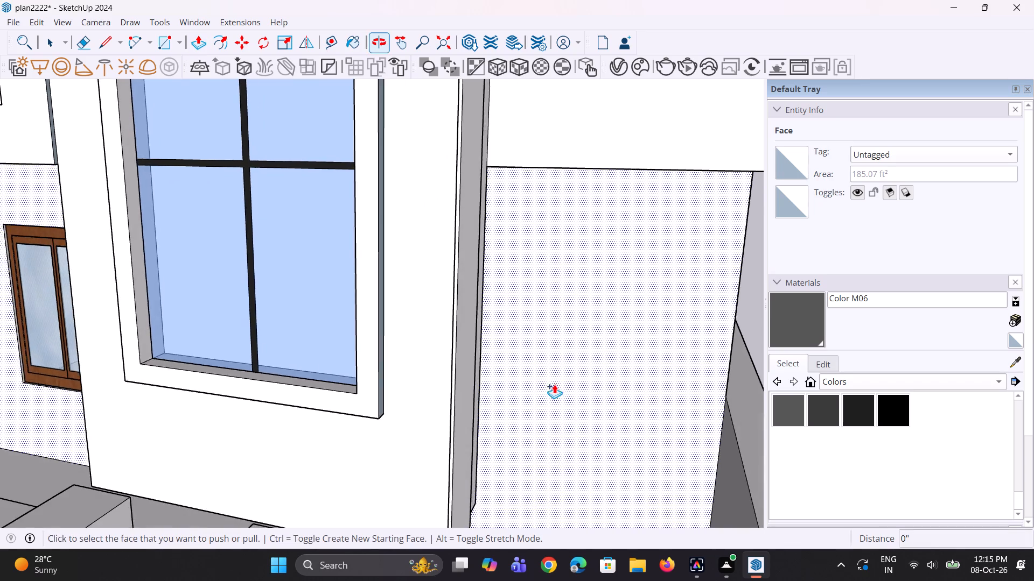
scroll(565, 388, down, 9)
middle_drag(641, 391, 526, 349)
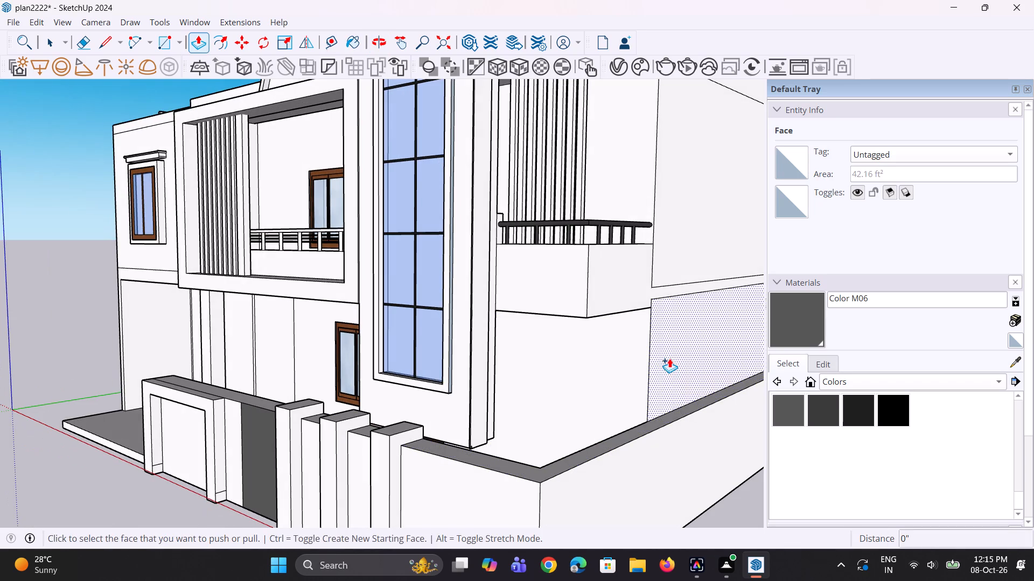
click(669, 358)
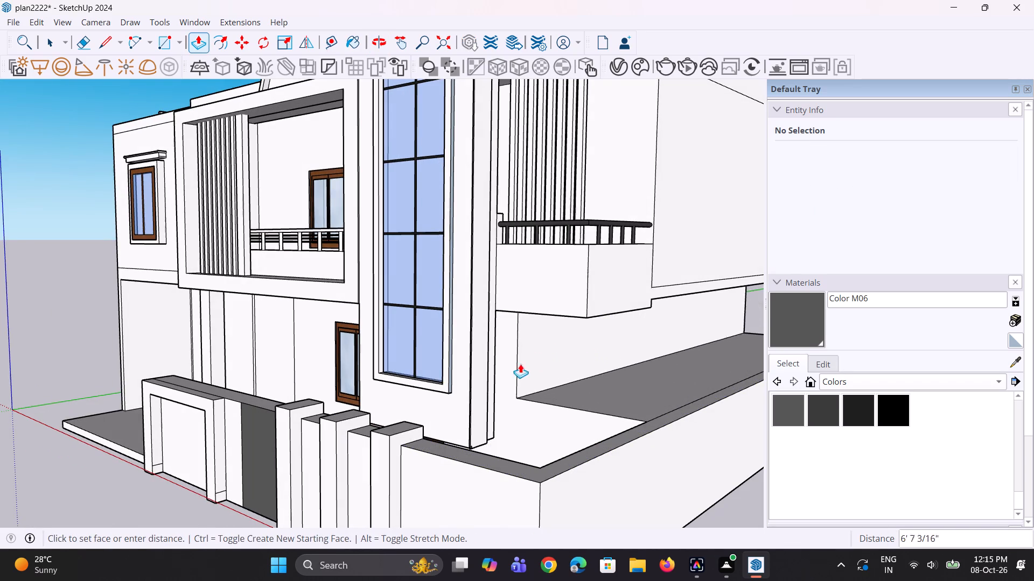
click(485, 382)
Lower the exposed top surface beside the window tower to the porch floor in two pushes, the second 8 9/16".
middle_drag(599, 412, 753, 447)
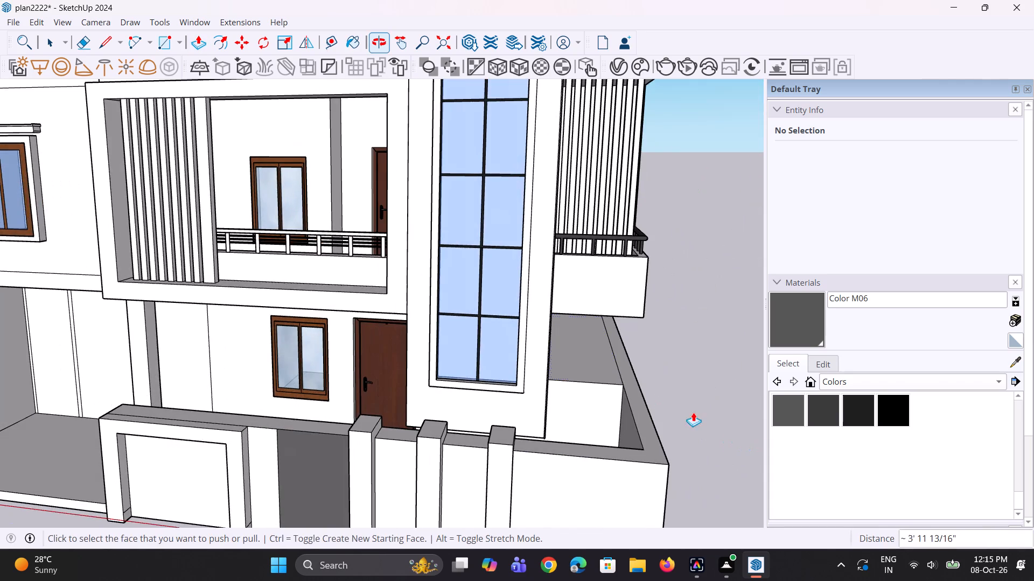
scroll(598, 373, up, 1)
middle_drag(585, 375, 558, 388)
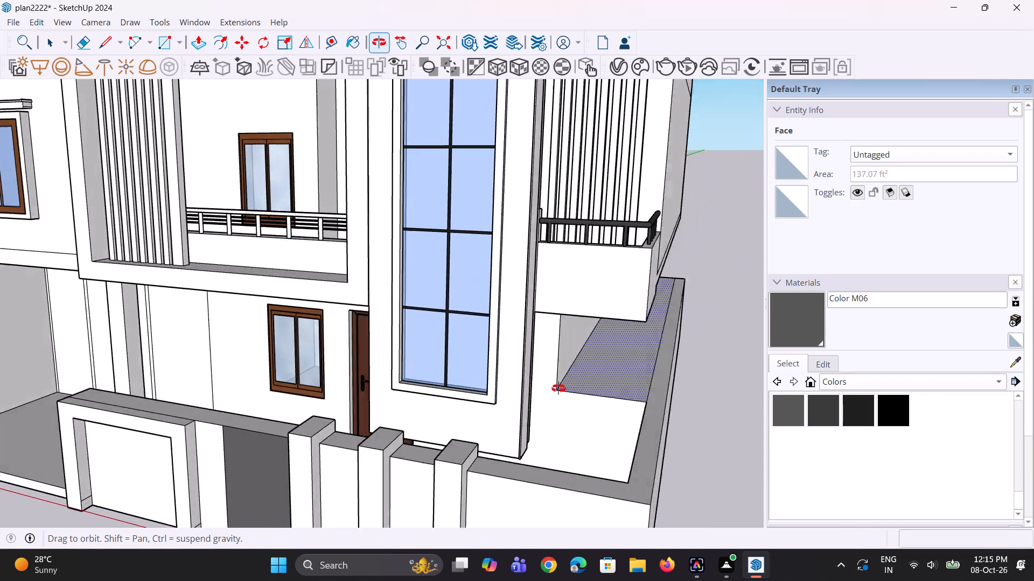
middle_drag(558, 388, 572, 385)
click(586, 374)
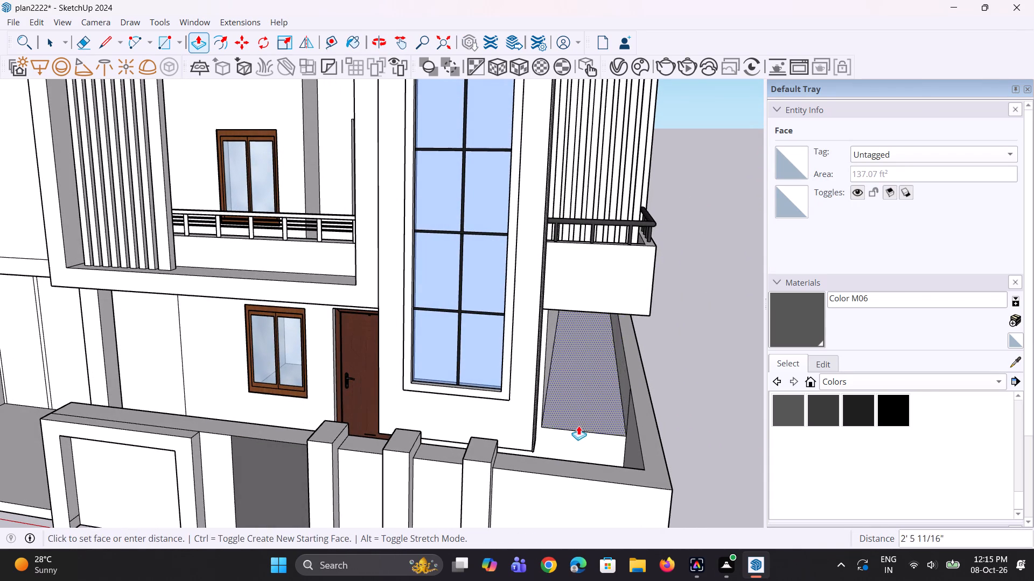
click(572, 447)
middle_drag(602, 420, 646, 402)
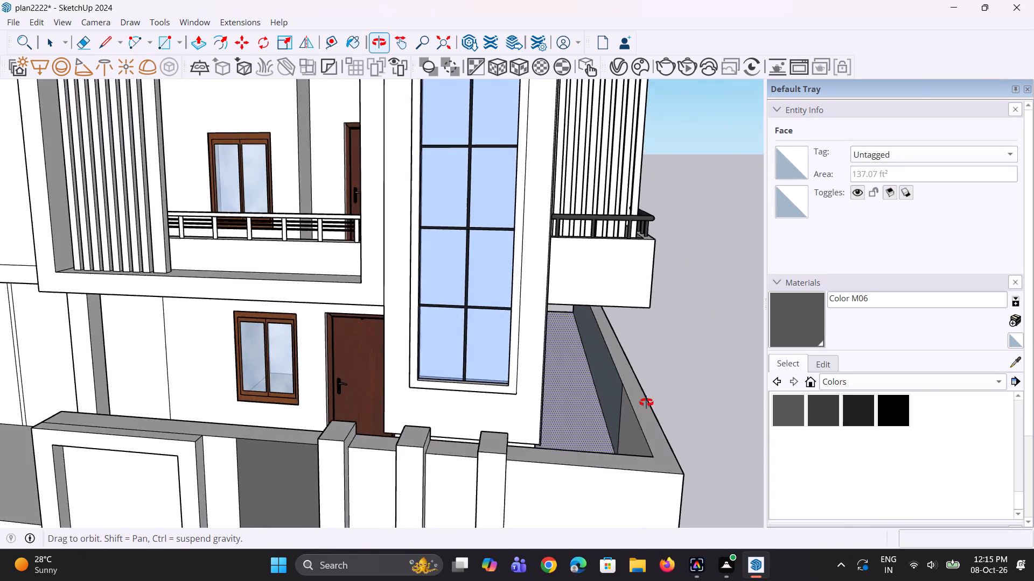
middle_drag(646, 402, 652, 400)
middle_drag(625, 404, 595, 508)
scroll(584, 407, up, 2)
click(584, 407)
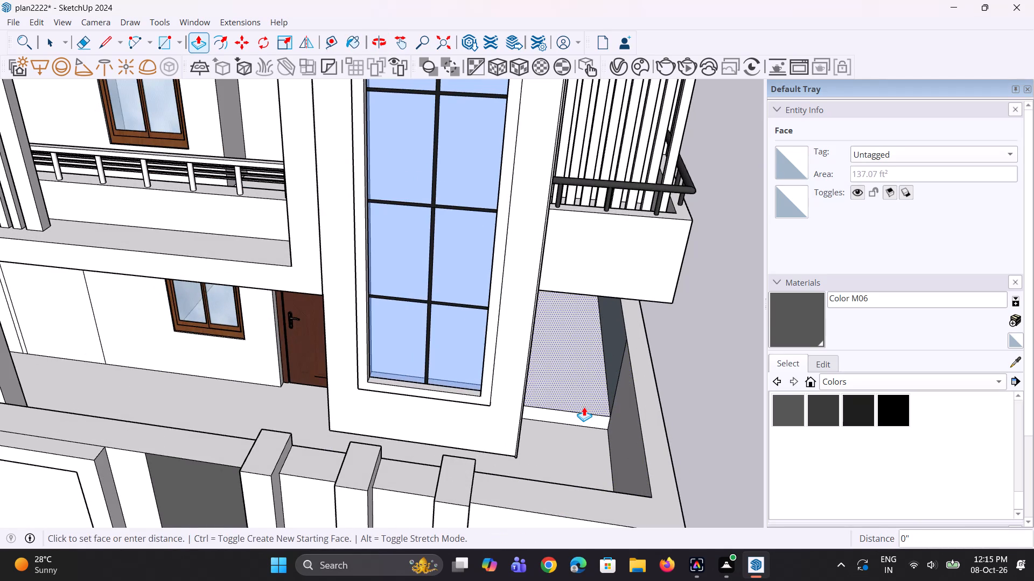
click(581, 420)
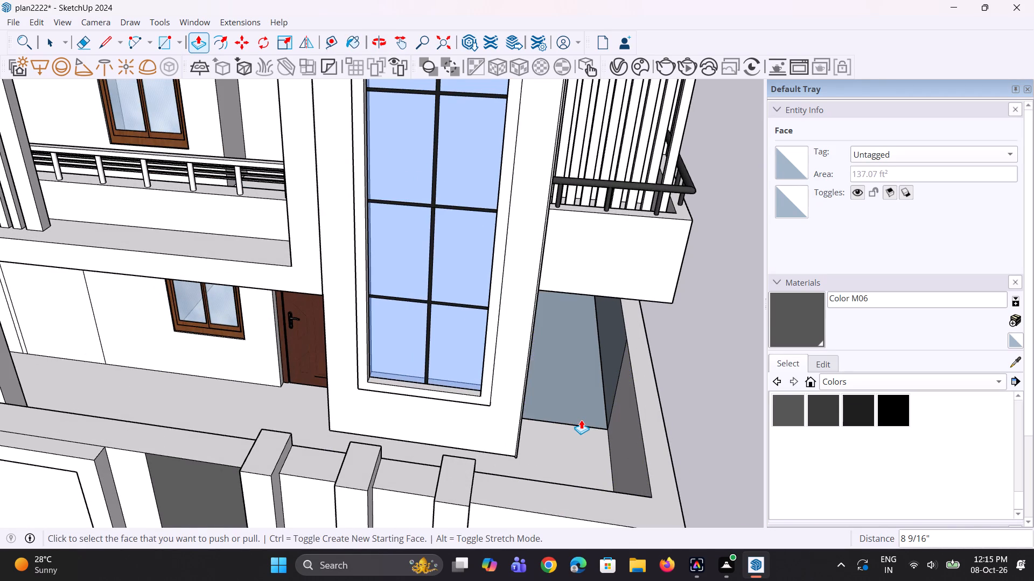
Push the exposed side face beside the boundary wall about 4' 3/8" inward toward the window tower.
middle_drag(598, 402, 601, 378)
click(606, 373)
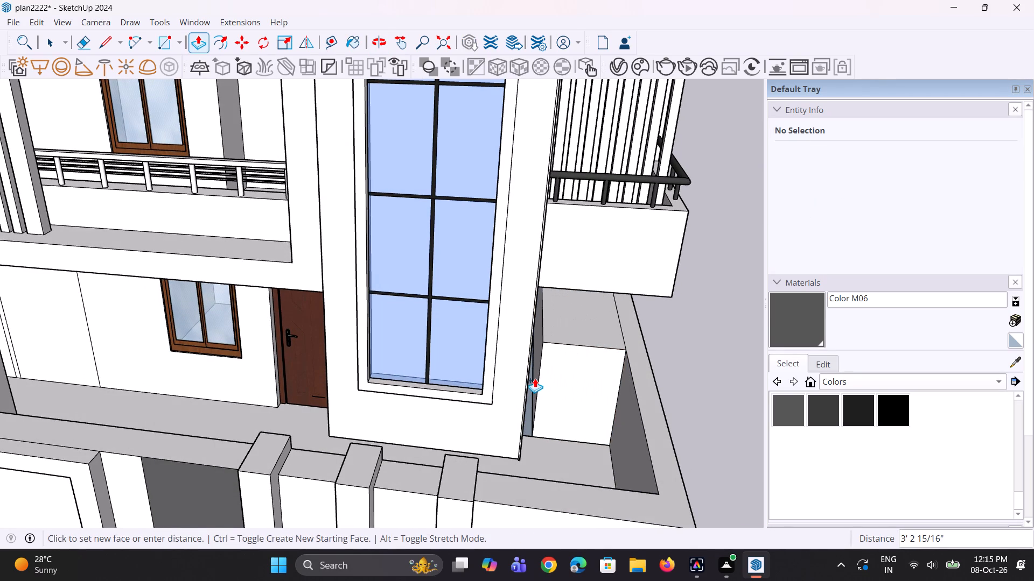
click(530, 377)
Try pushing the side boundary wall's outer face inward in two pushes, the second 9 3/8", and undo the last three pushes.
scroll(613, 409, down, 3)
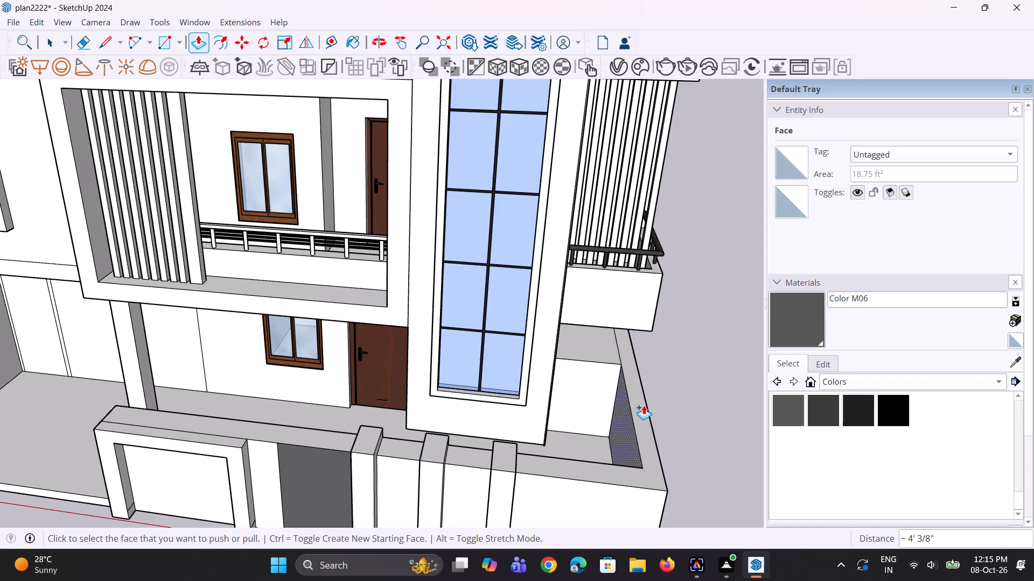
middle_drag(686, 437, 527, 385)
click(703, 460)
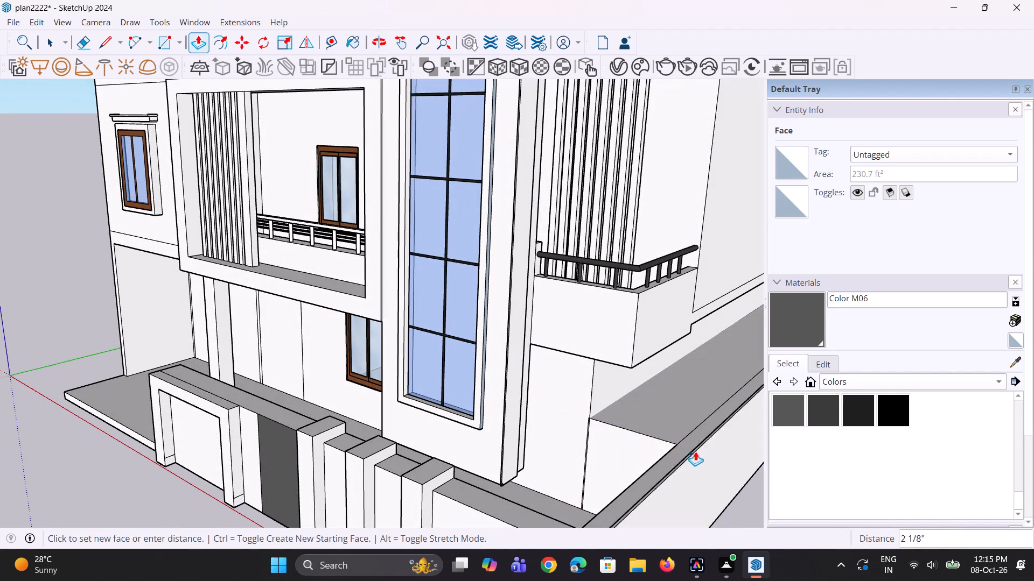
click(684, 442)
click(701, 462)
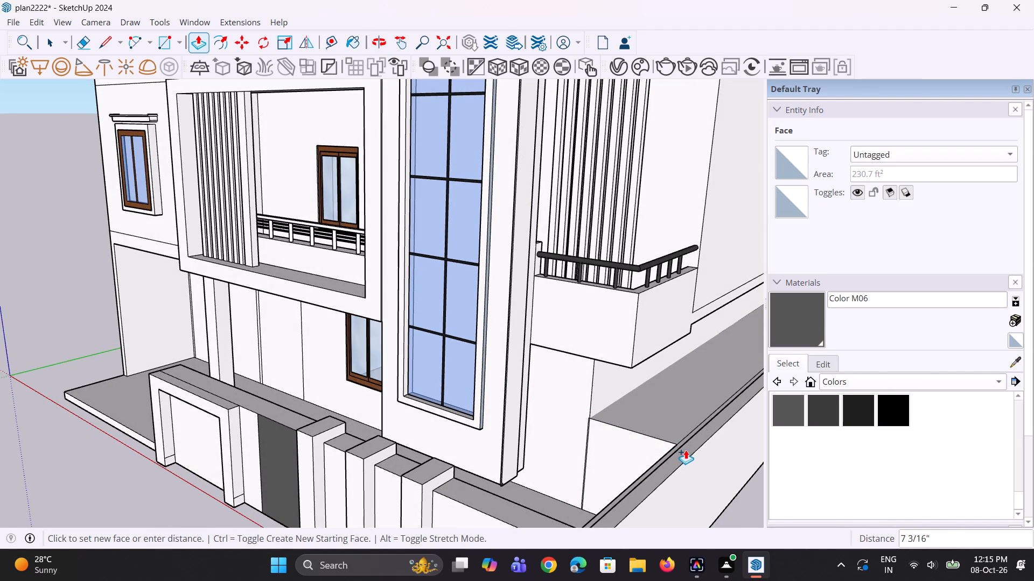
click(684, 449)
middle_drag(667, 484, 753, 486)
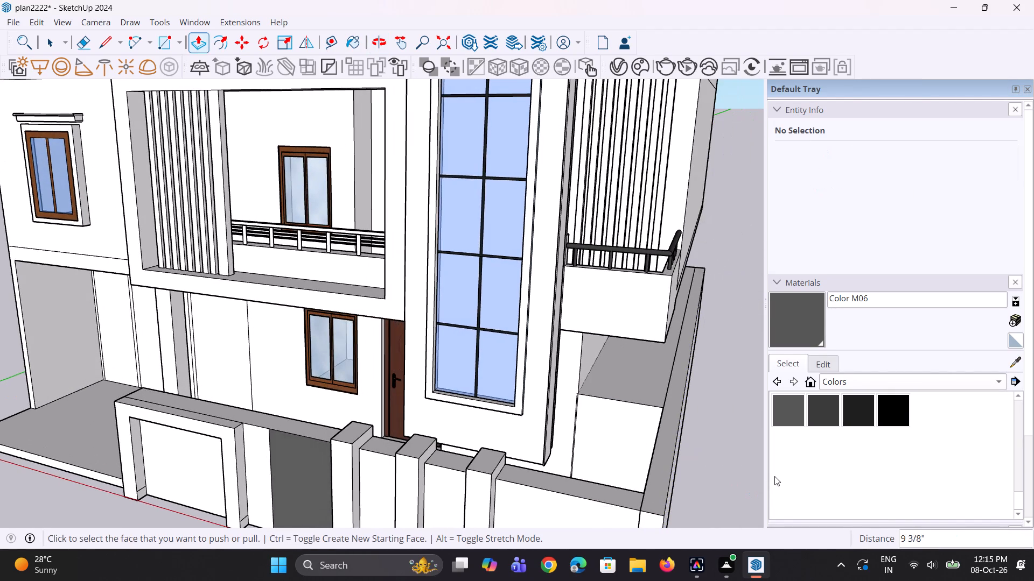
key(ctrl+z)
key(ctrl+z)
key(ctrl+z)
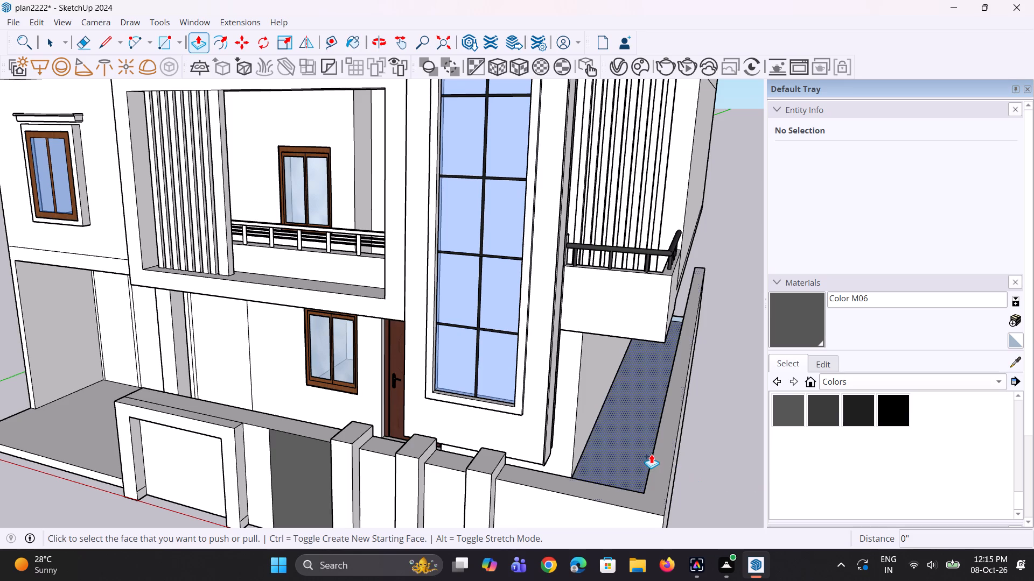
Pull the boundary wall's inner side face beside the window tower 2' 10 7/16" toward the tower.
middle_drag(654, 456, 724, 477)
scroll(625, 434, up, 5)
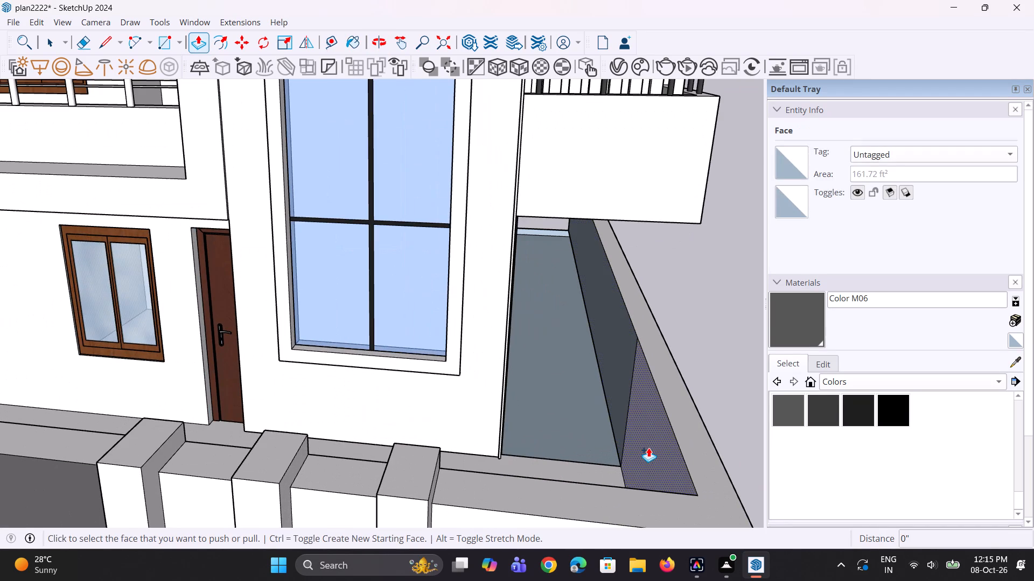
click(648, 448)
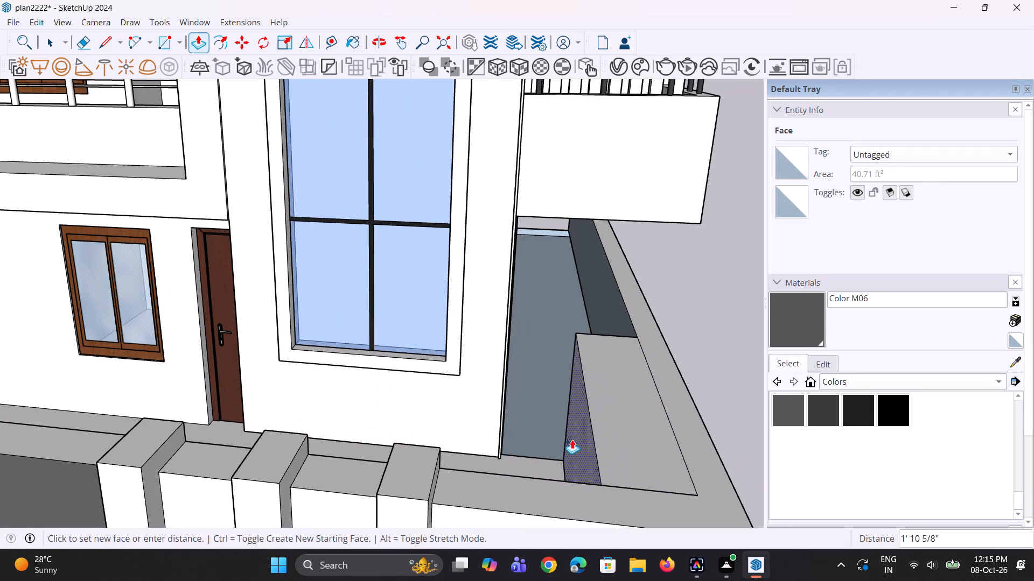
click(542, 435)
scroll(552, 396, down, 2)
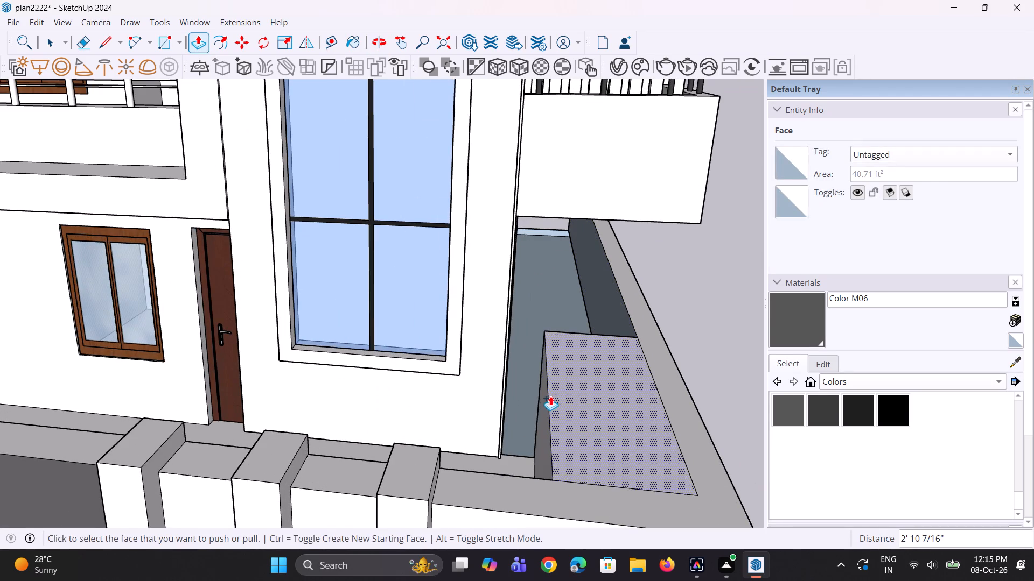
Push the outer face of the side boundary wall inward 9 9/16".
scroll(550, 396, down, 2)
middle_drag(677, 450, 537, 407)
click(657, 494)
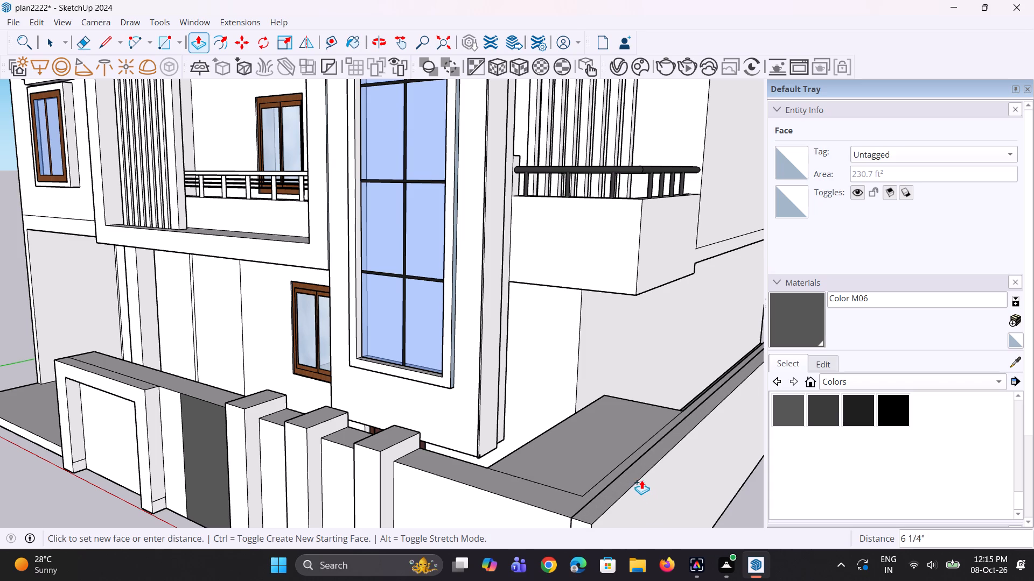
key(ctrl+z)
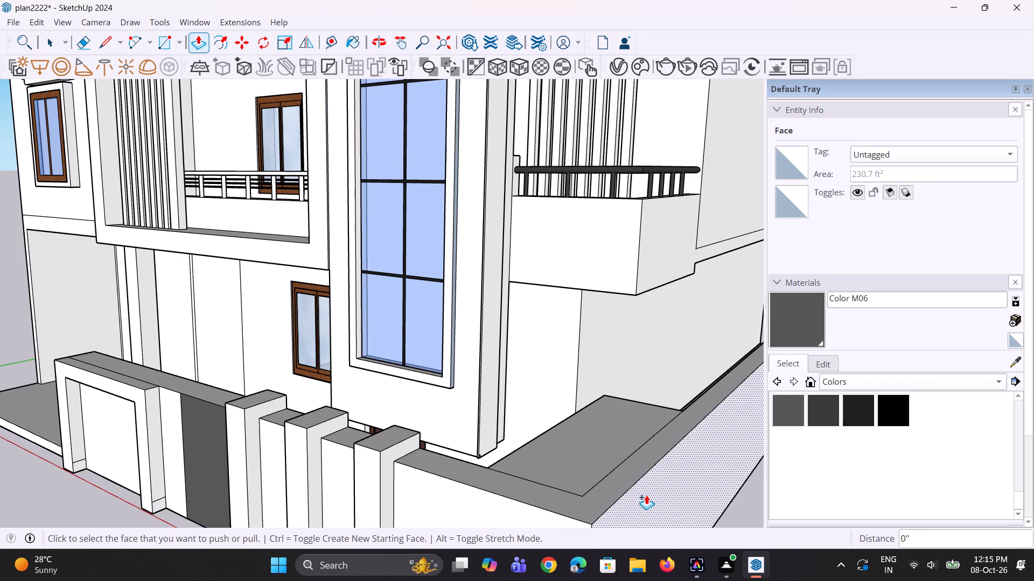
click(647, 503)
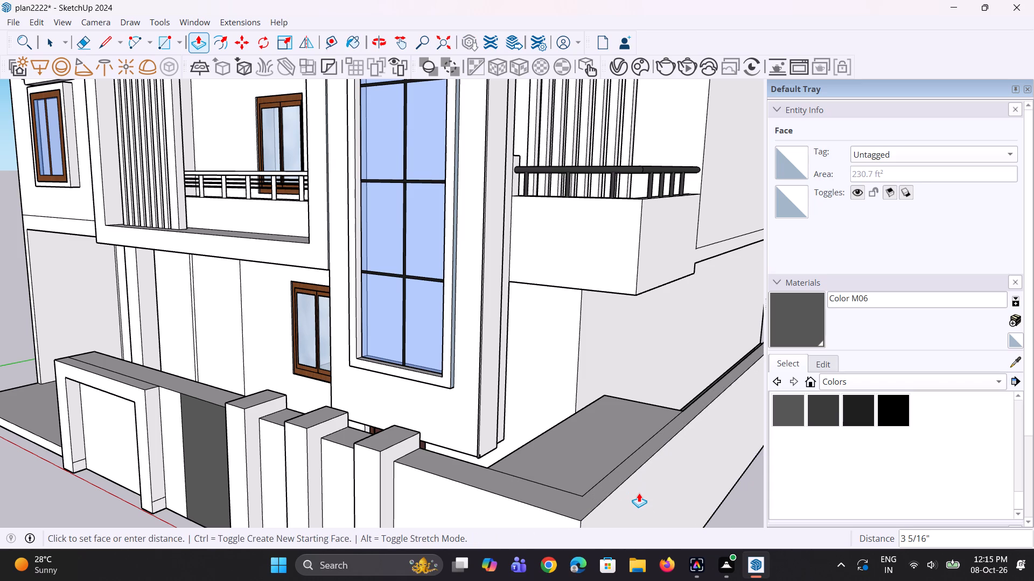
click(630, 476)
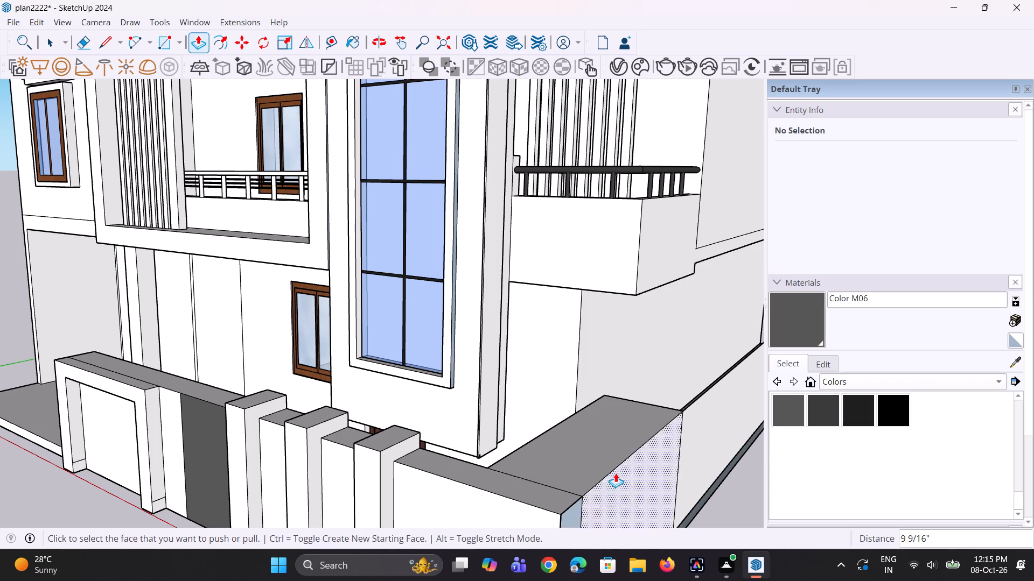
Push the outer side face of the short front wall block in toward the tower to leave a thin return wall, finishing with 3 13/16".
scroll(598, 470, down, 3)
middle_drag(609, 495, 656, 534)
click(635, 471)
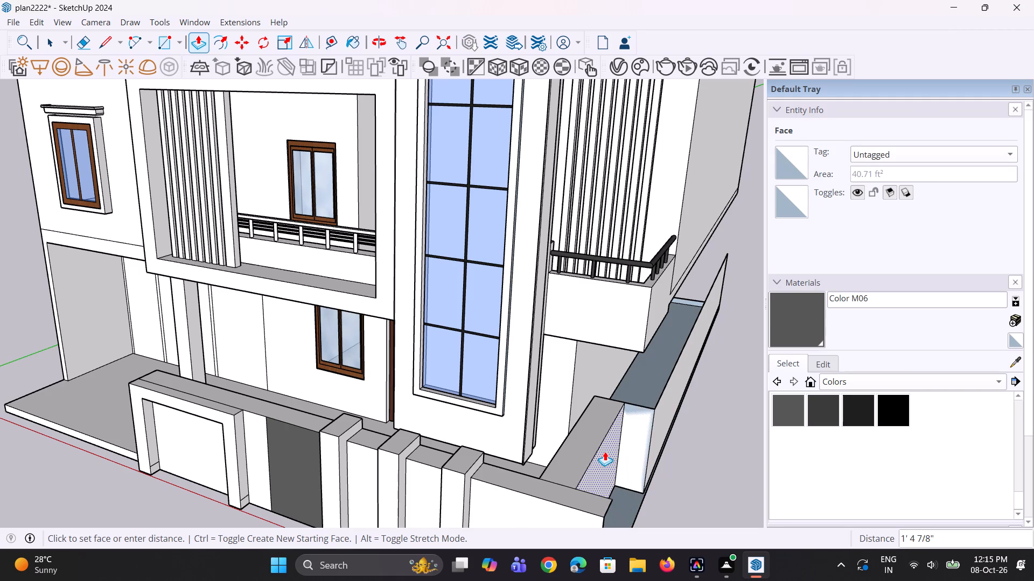
double_click(605, 451)
drag(605, 451, 598, 447)
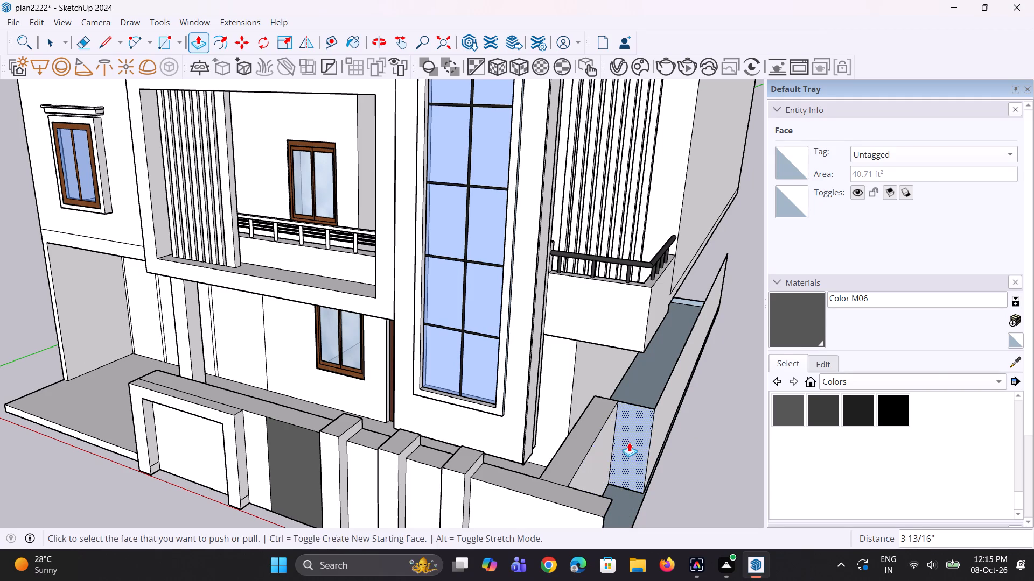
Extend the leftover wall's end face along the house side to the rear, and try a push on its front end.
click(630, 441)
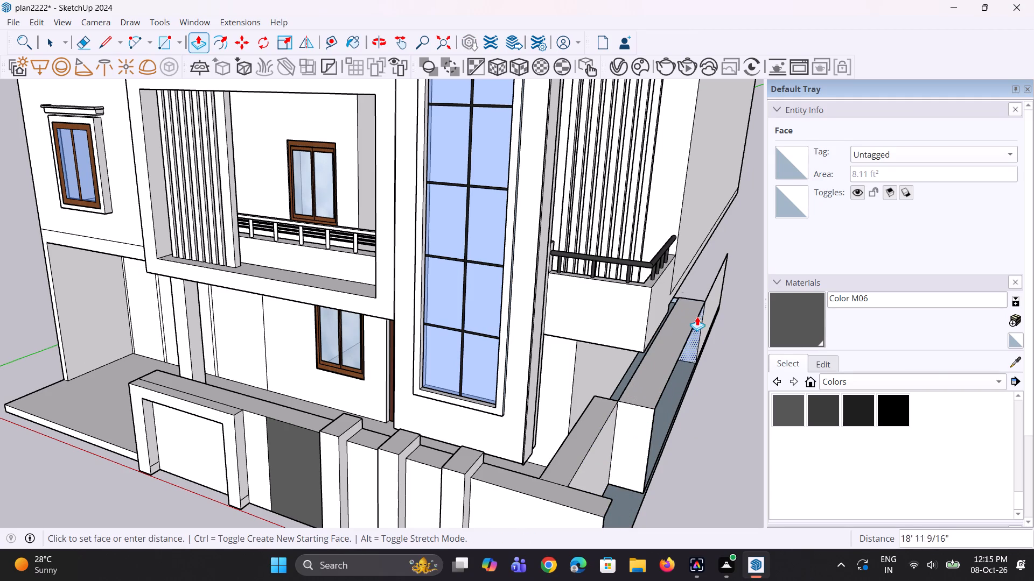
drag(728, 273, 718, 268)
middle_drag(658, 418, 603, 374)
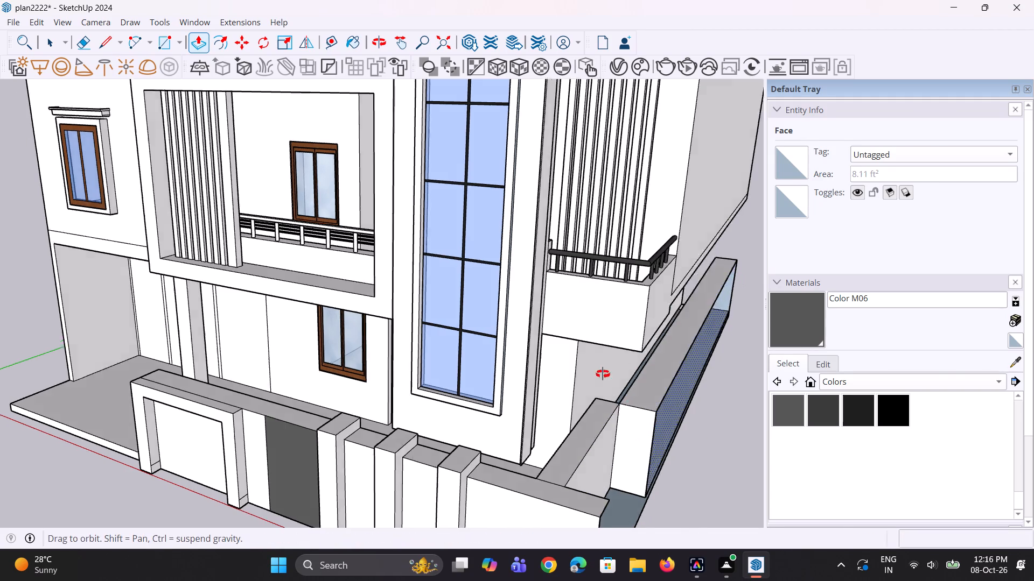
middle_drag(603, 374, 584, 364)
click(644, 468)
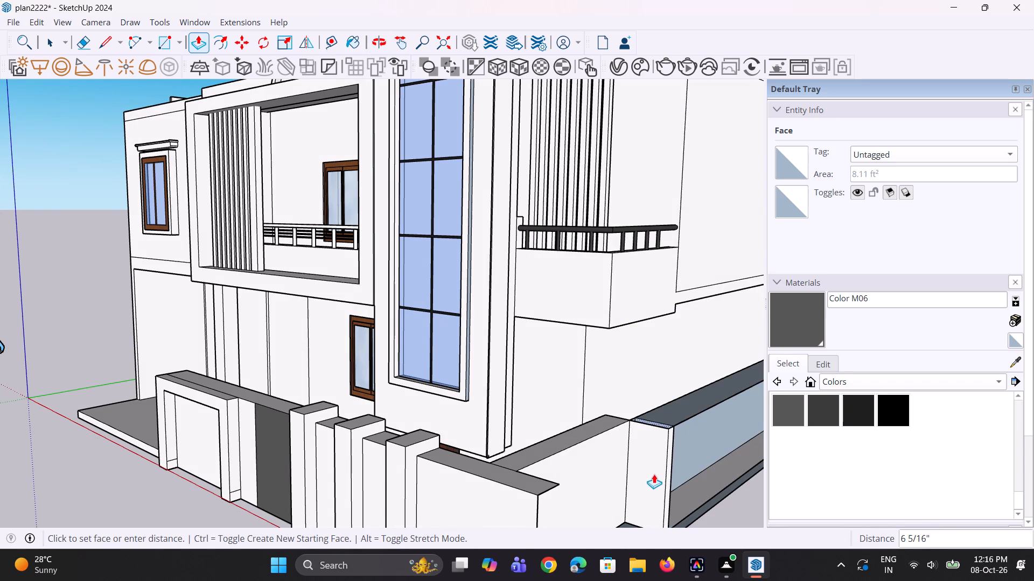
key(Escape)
Erase the edges of the long side boundary wall behind the short return wall.
key(e)
click(667, 478)
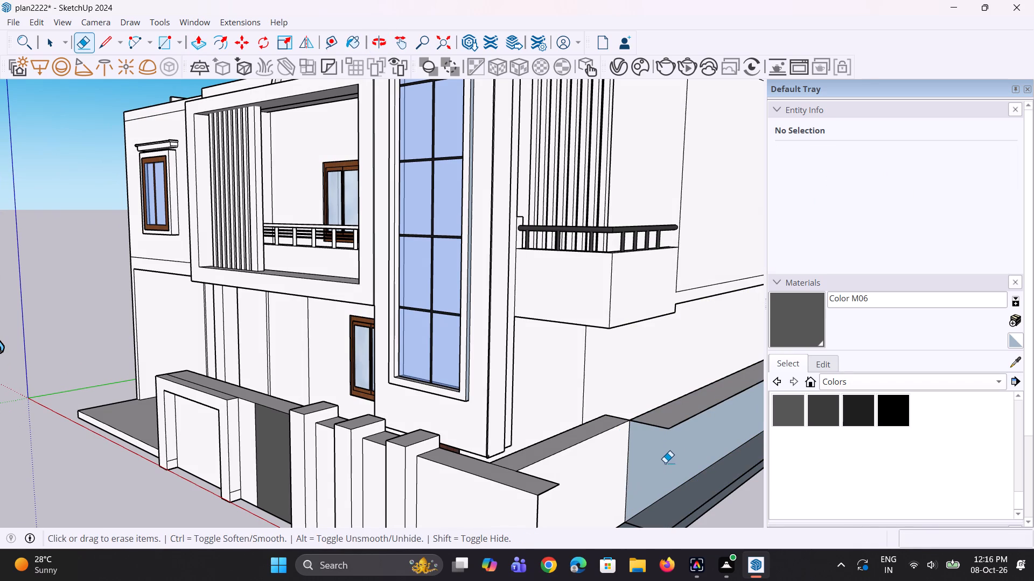
click(671, 428)
click(660, 430)
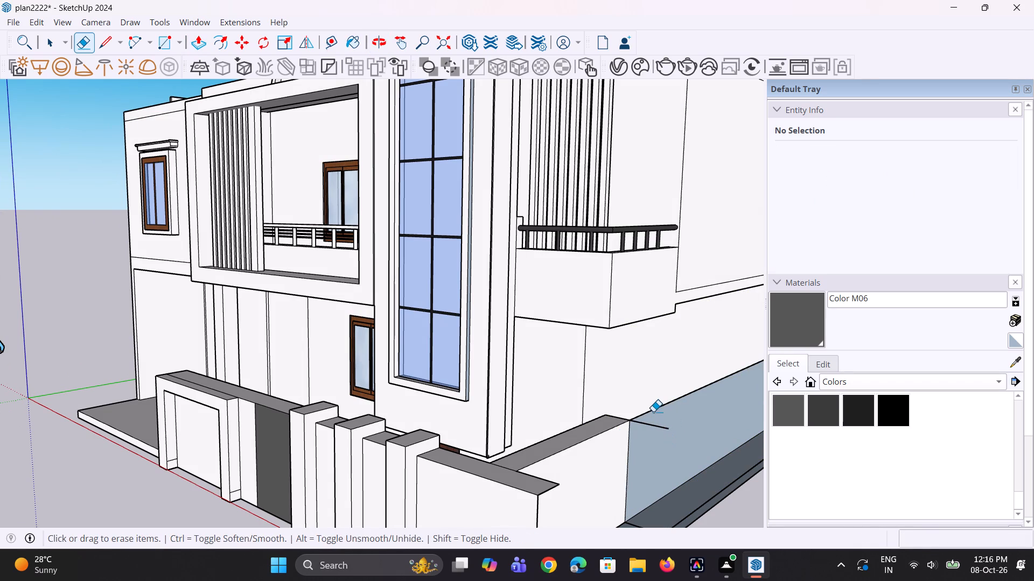
click(653, 412)
click(656, 429)
click(657, 428)
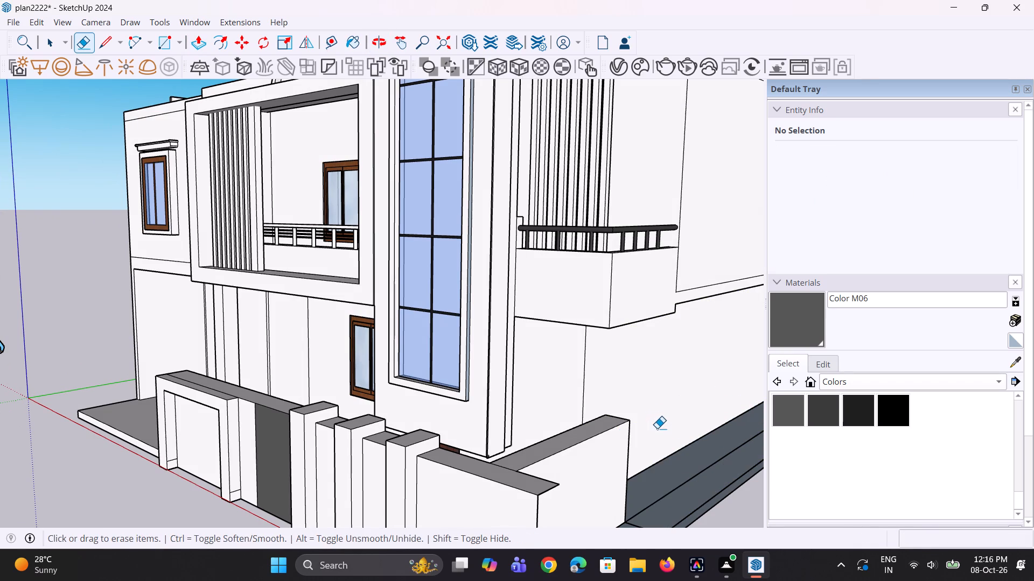
Erase the leftover inner edges running along the ground strip beside the house.
scroll(607, 443, down, 7)
middle_drag(640, 509, 635, 543)
scroll(644, 489, up, 2)
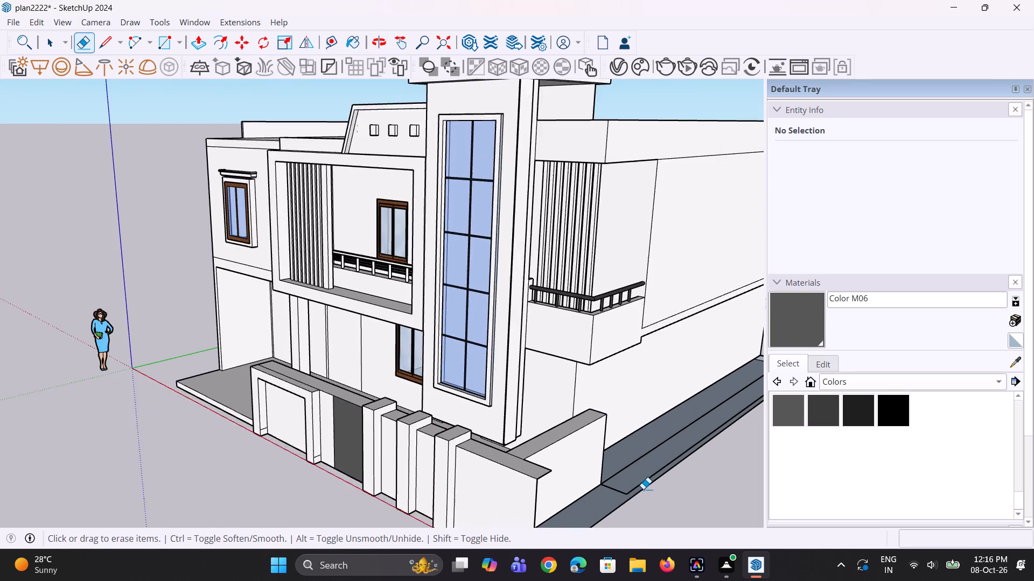
scroll(643, 489, up, 3)
middle_drag(607, 513, 619, 532)
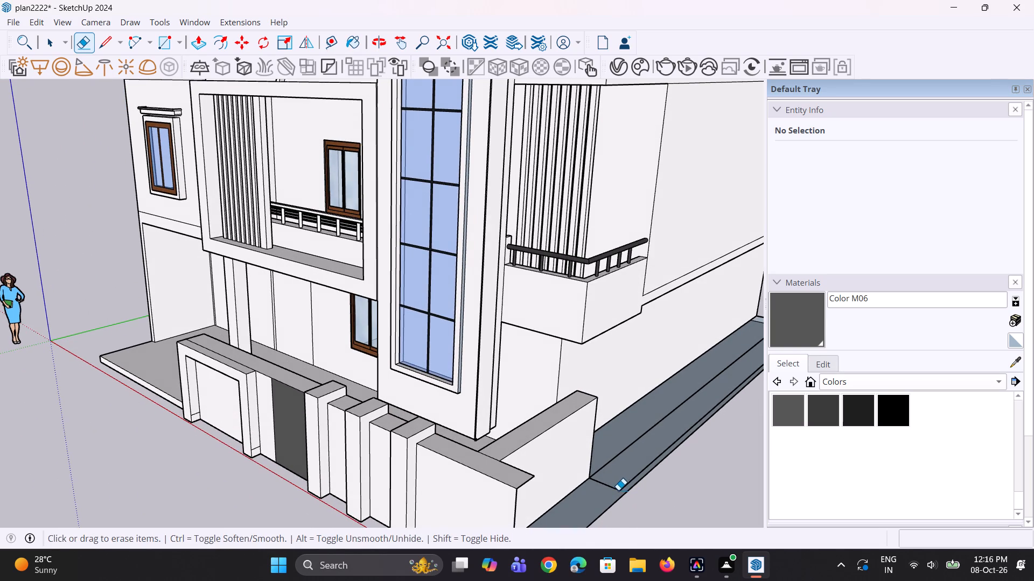
drag(618, 490, 647, 464)
Erase the leftover upright panel and the short edge at the far rear end of the side ground strip.
scroll(642, 464, down, 2)
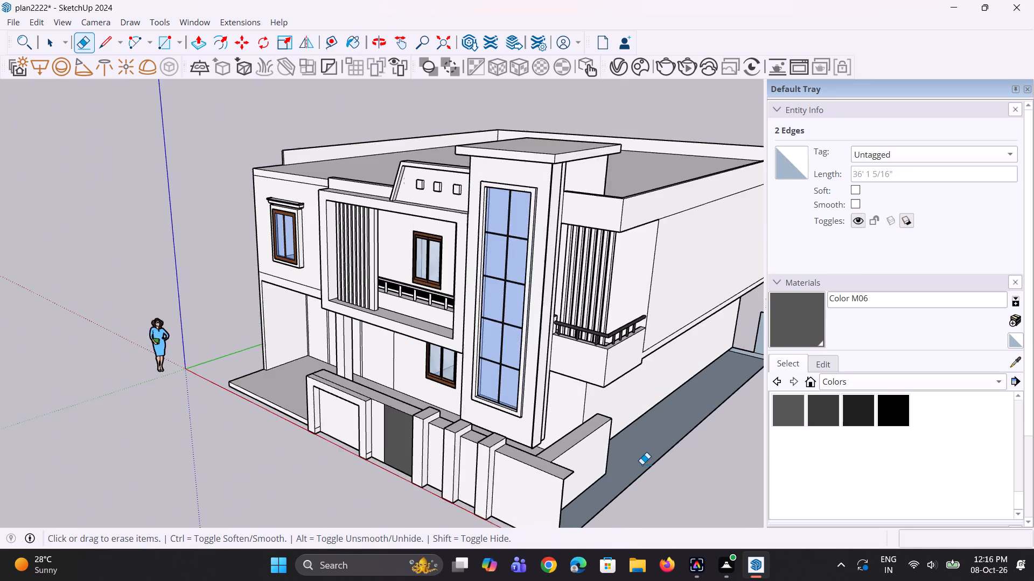
scroll(642, 464, down, 5)
middle_drag(717, 442, 717, 415)
scroll(648, 444, down, 4)
middle_drag(764, 410, 745, 388)
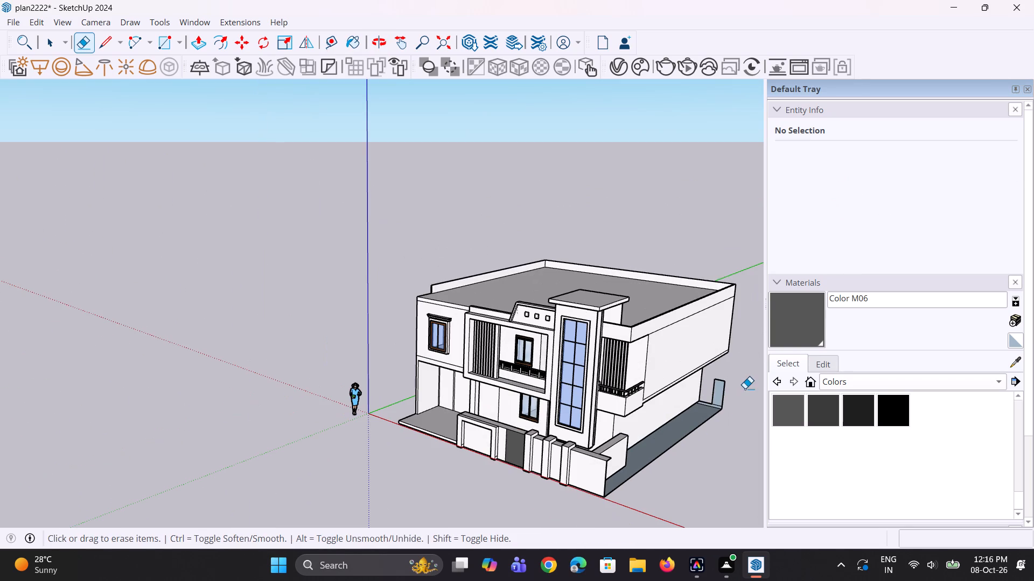
drag(729, 383, 723, 382)
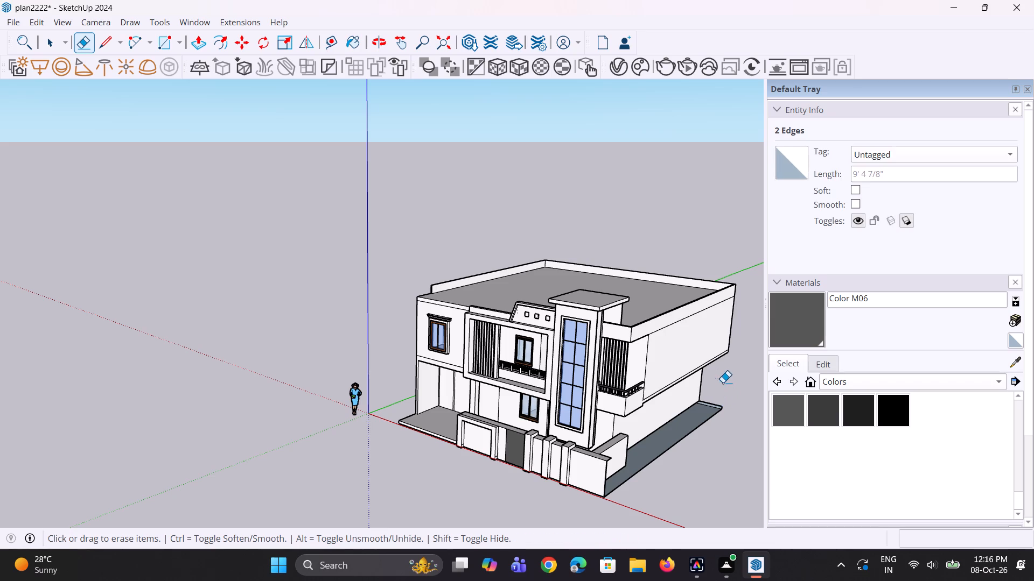
scroll(694, 425, down, 1)
middle_drag(706, 424, 659, 455)
scroll(738, 438, up, 9)
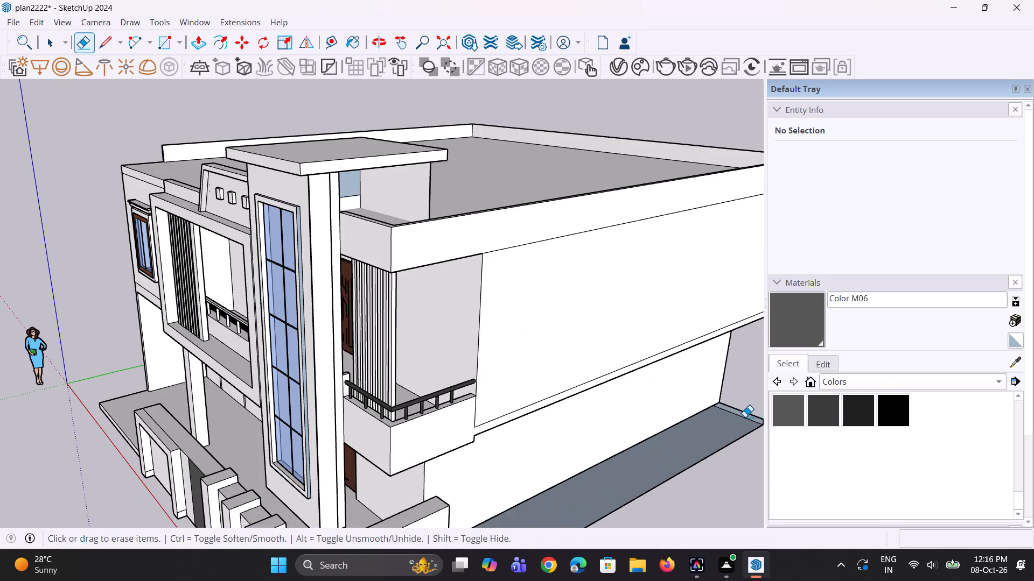
click(745, 417)
Examine the side of the house and the ground outline beyond the short return wall from several angles.
scroll(651, 471, down, 8)
middle_drag(590, 542, 588, 479)
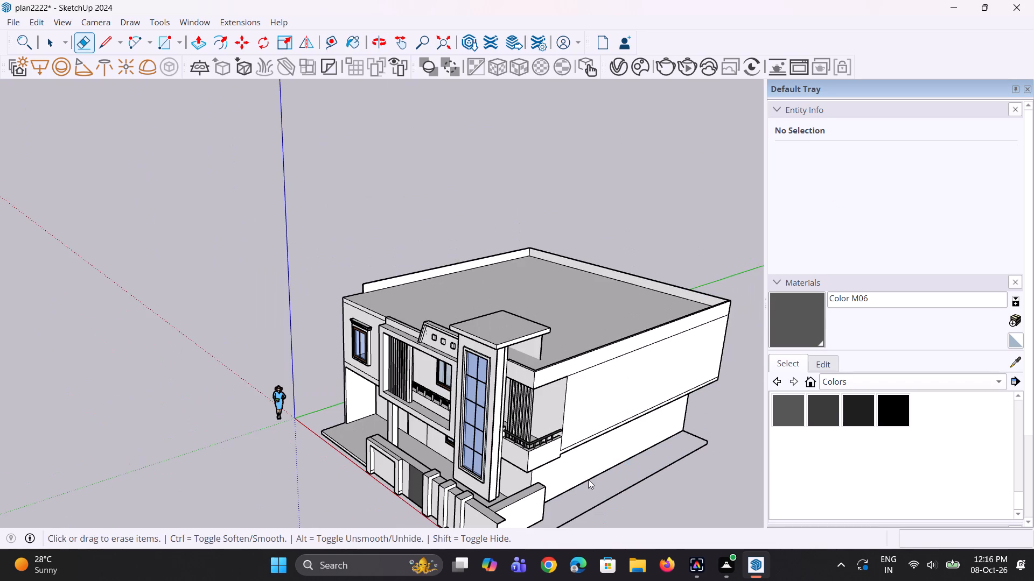
middle_drag(588, 479, 588, 477)
scroll(592, 462, down, 4)
middle_drag(595, 529, 586, 448)
middle_drag(606, 488, 607, 436)
scroll(607, 488, up, 1)
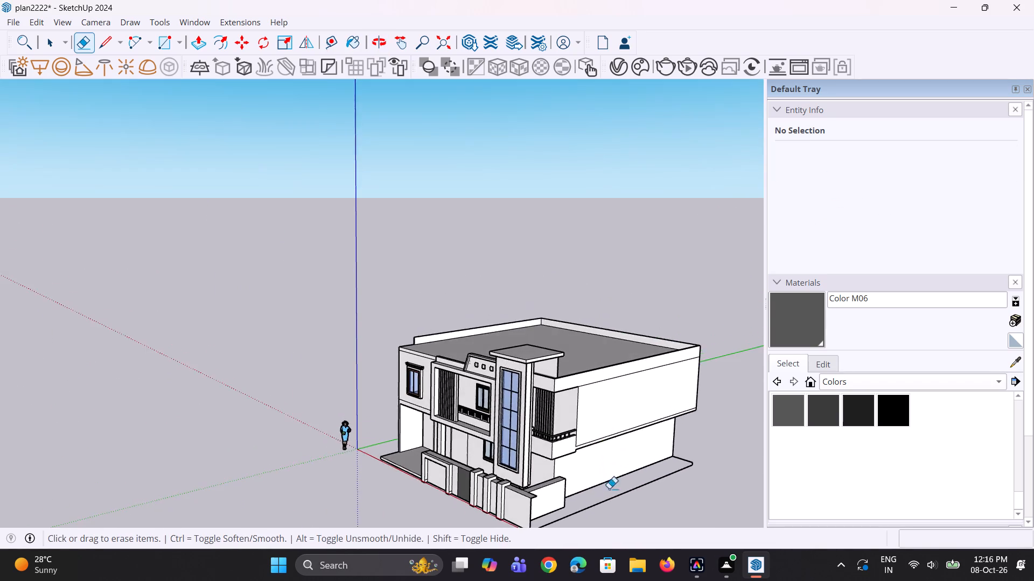
scroll(611, 509, up, 15)
middle_drag(588, 496, 581, 510)
scroll(581, 510, up, 1)
scroll(583, 475, down, 11)
middle_click(578, 514)
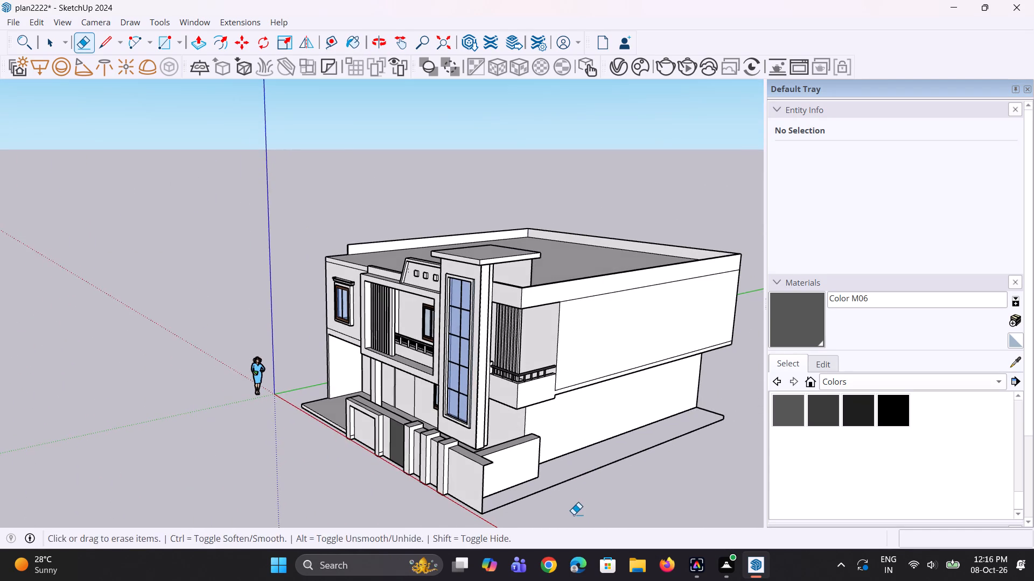
middle_drag(574, 507, 561, 481)
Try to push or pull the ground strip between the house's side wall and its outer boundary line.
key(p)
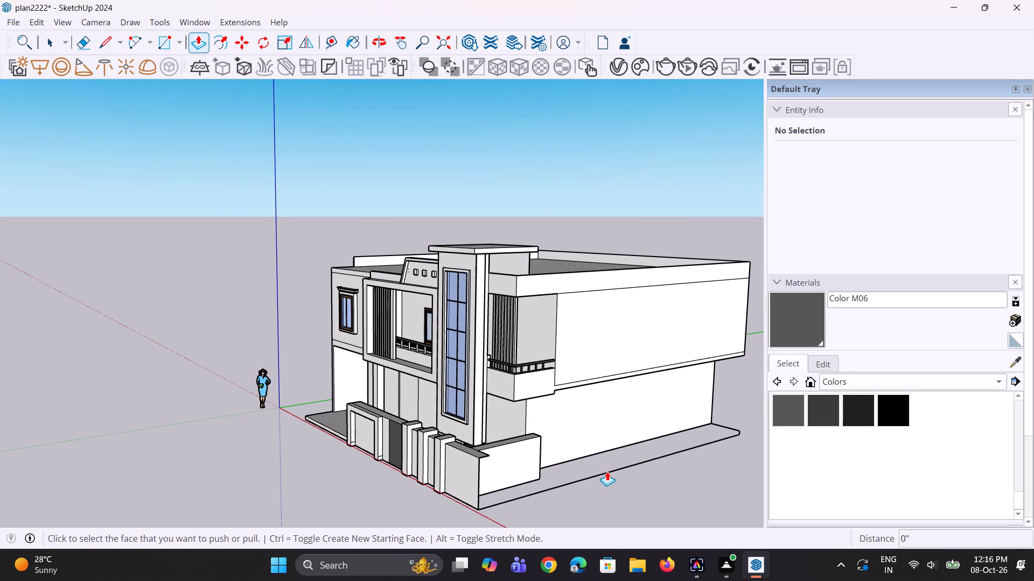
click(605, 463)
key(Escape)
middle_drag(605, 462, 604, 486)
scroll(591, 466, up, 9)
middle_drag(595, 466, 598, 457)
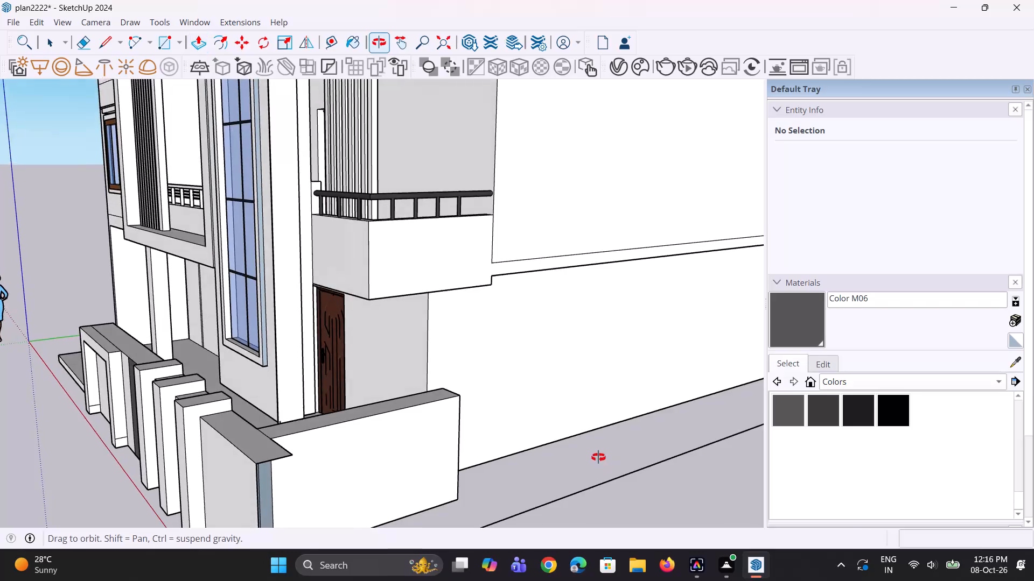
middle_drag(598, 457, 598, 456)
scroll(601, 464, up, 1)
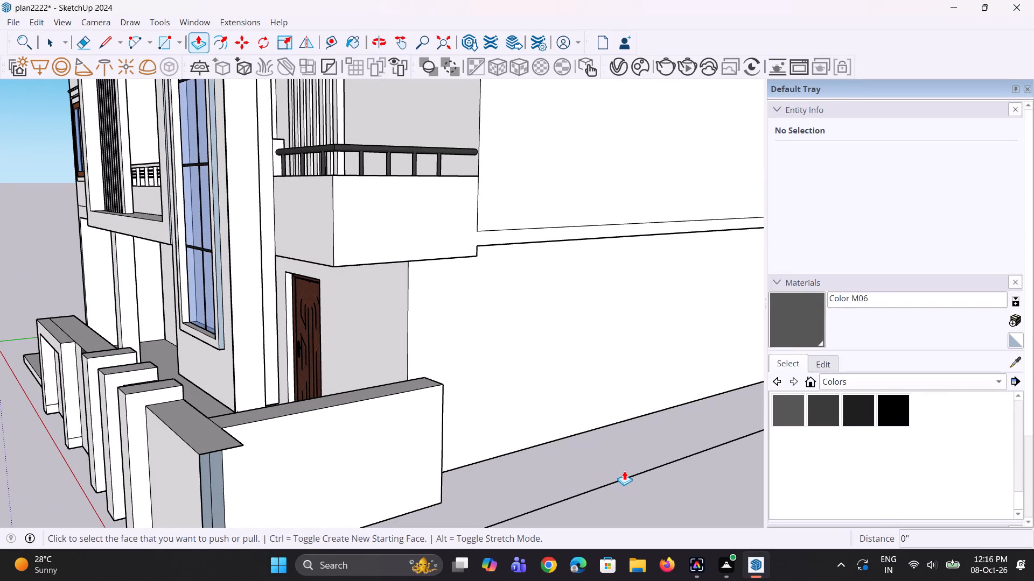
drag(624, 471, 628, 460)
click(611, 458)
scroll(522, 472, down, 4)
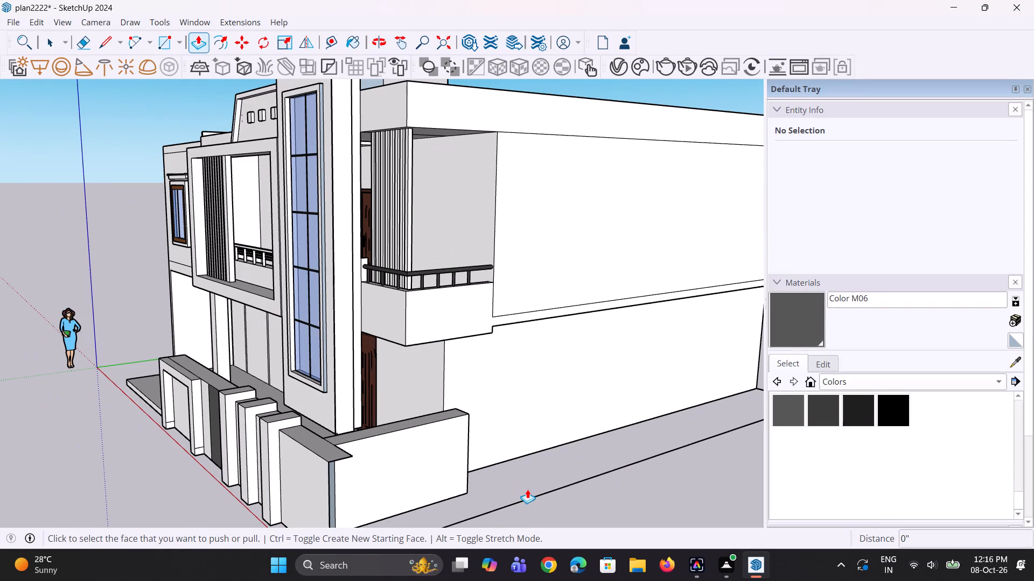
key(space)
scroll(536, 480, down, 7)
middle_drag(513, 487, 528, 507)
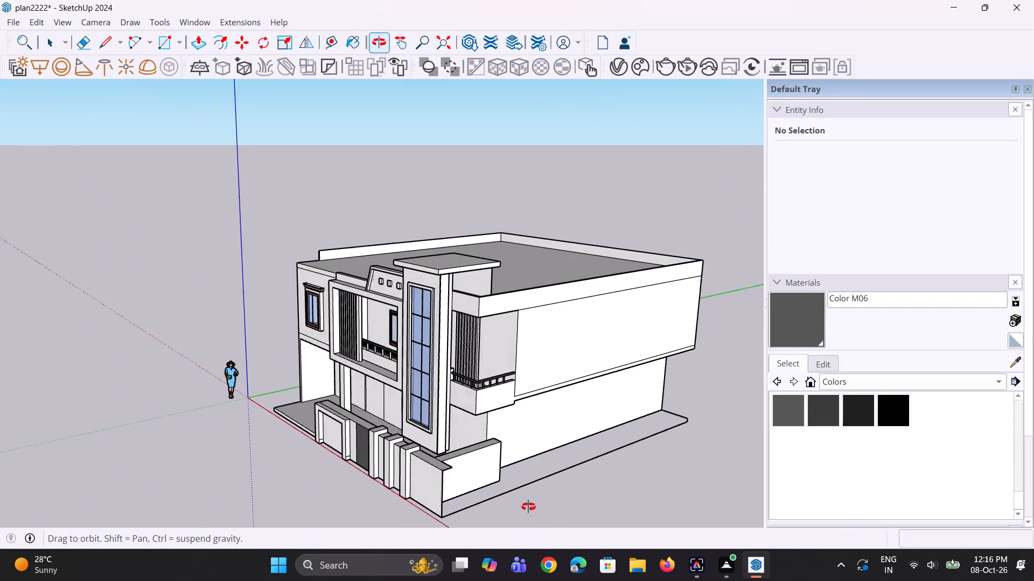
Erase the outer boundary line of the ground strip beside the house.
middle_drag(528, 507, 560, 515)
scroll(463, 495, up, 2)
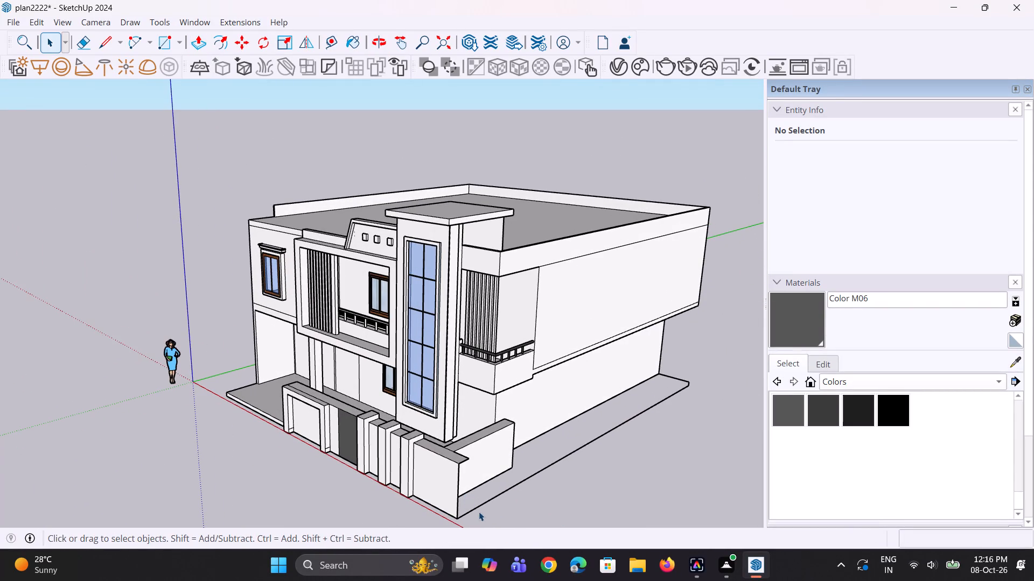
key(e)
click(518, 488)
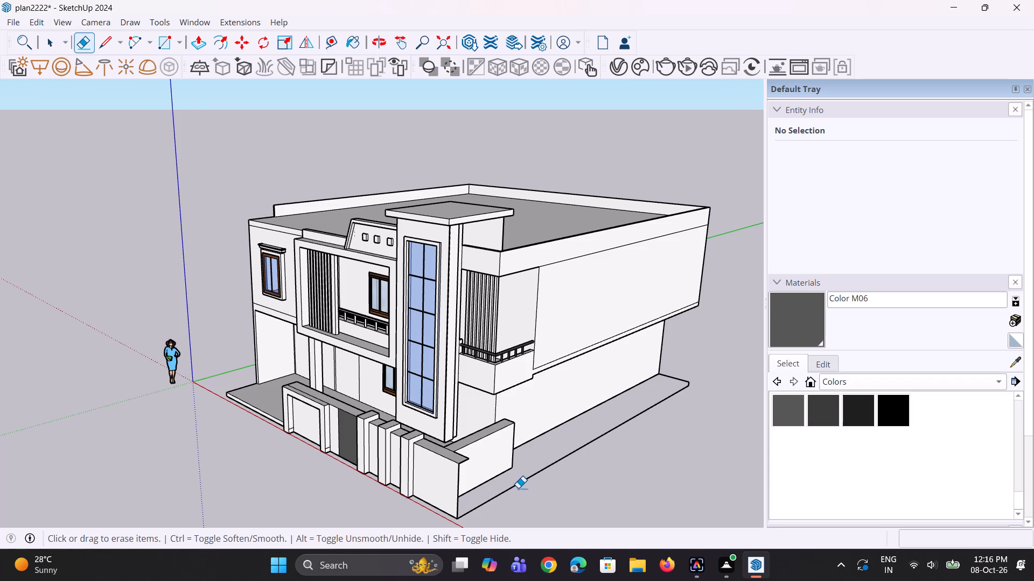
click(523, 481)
Undo the recent erasures and the short return wall cut, back to the full-length side boundary wall.
middle_drag(591, 477, 297, 494)
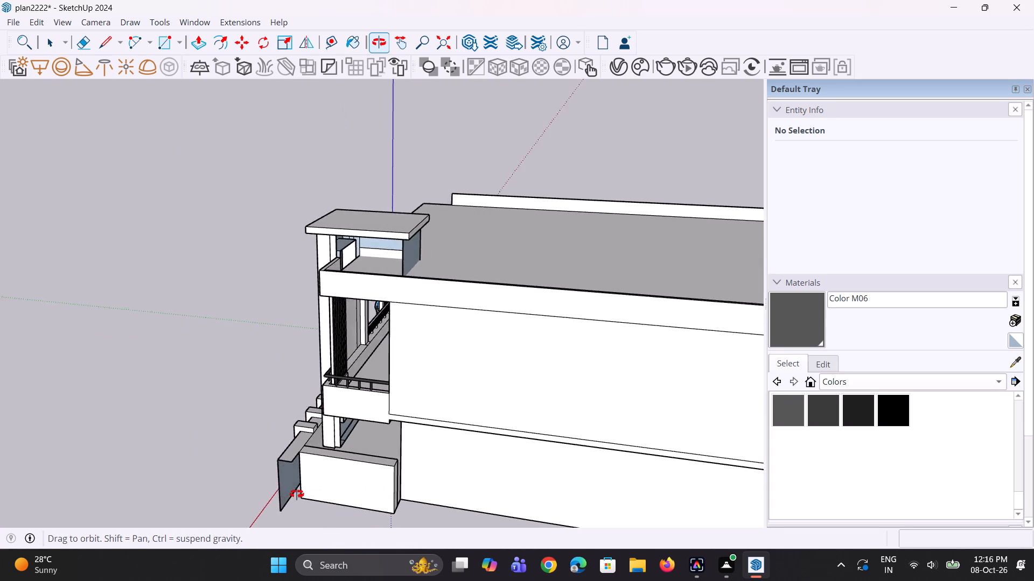
middle_drag(297, 494, 407, 449)
scroll(366, 472, up, 5)
middle_drag(328, 481, 319, 435)
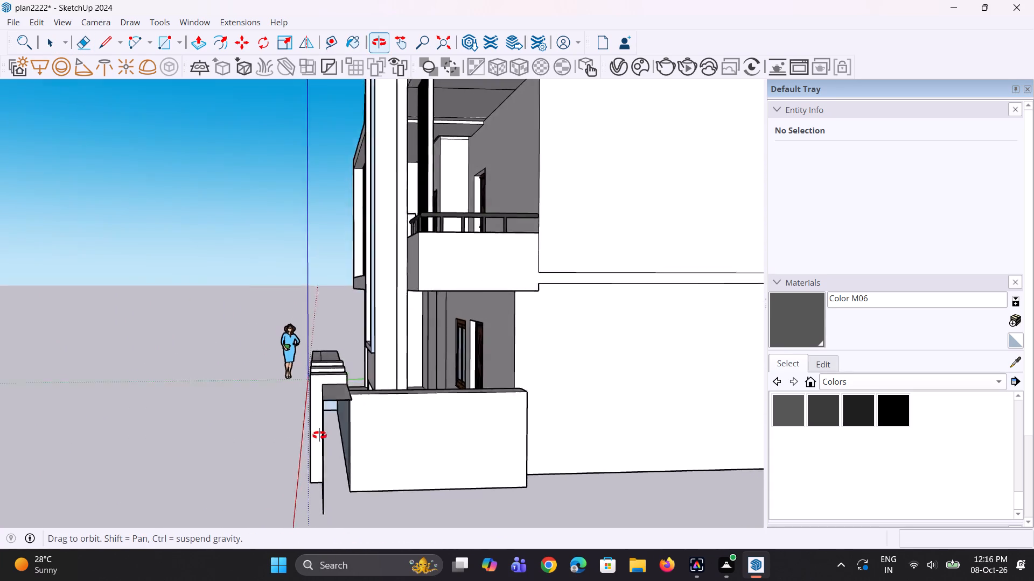
middle_drag(319, 435, 310, 525)
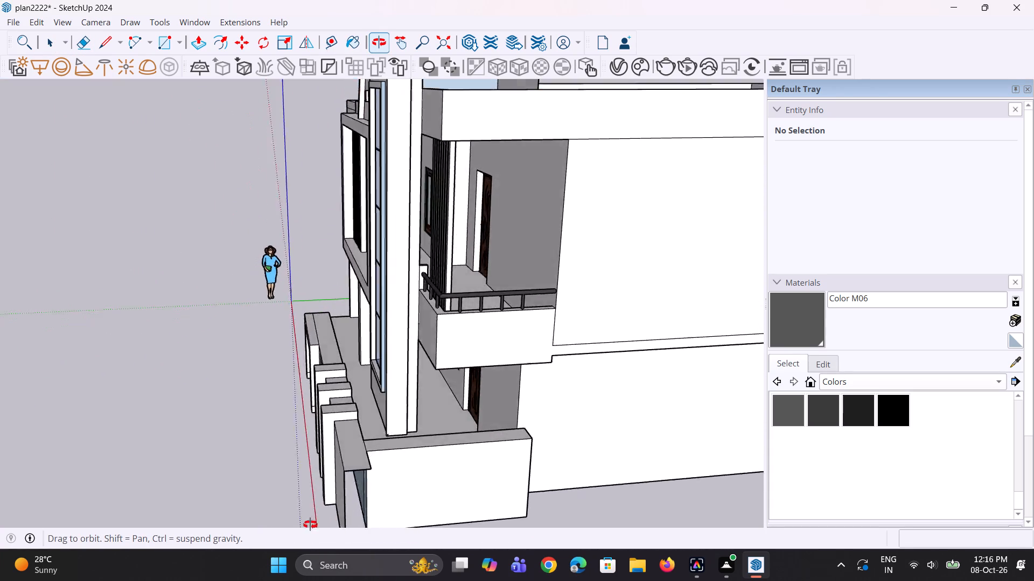
middle_drag(310, 525, 292, 423)
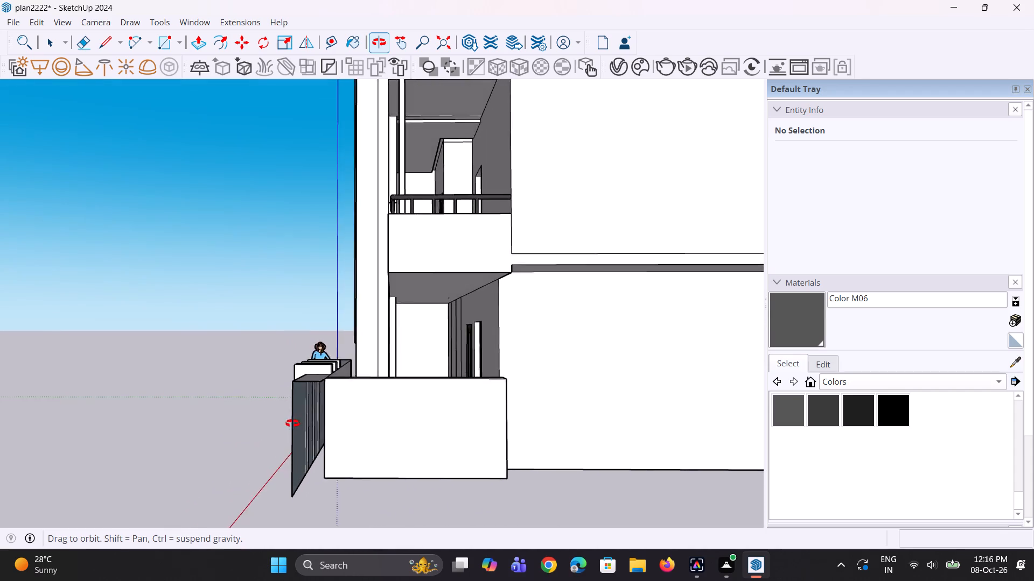
middle_drag(292, 423, 334, 447)
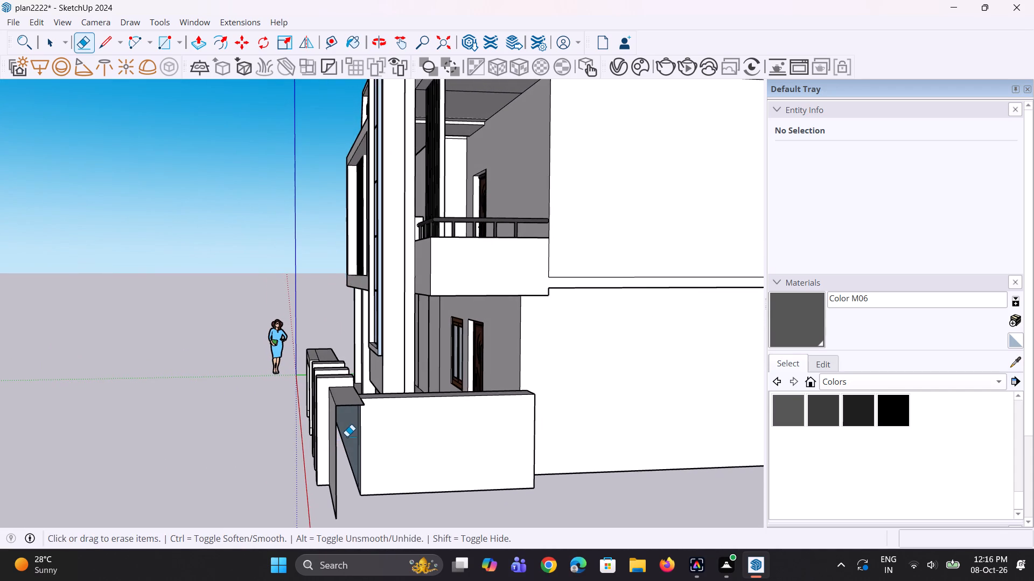
key(ctrl+z)
key(ctrl+z)
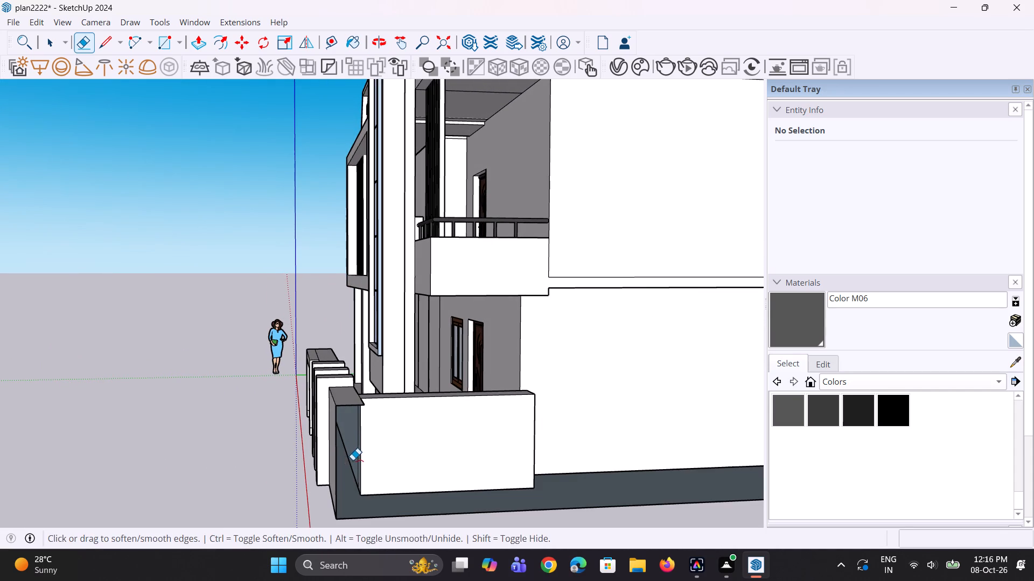
key(ctrl+z)
key(ctrl+z)
key(ctrl+z)
key(ctrl+z)
key(ctrl+z)
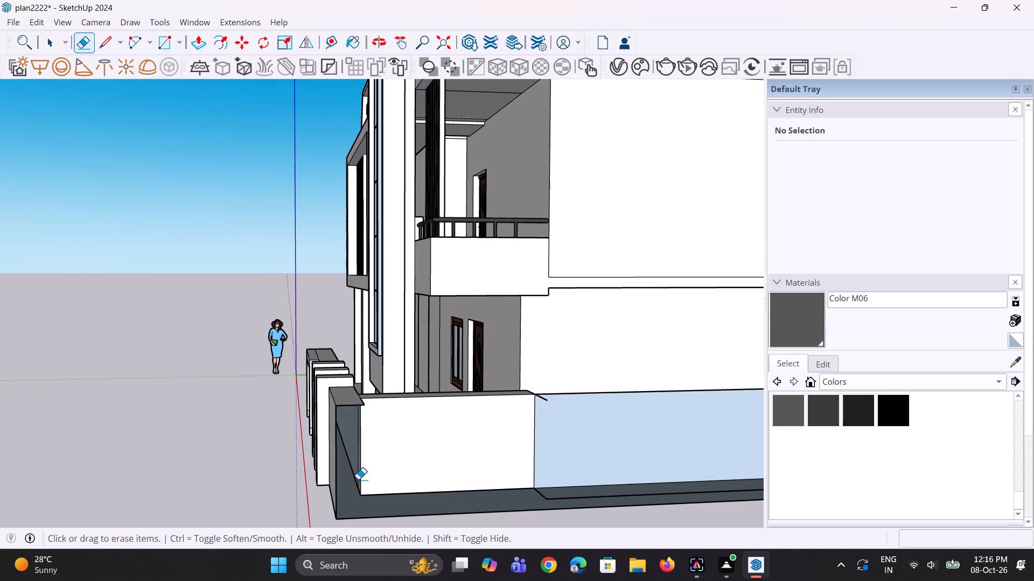
key(ctrl+z)
key(ctrl+z)
key(ctrl+z)
key(ctrl+z)
key(ctrl+z)
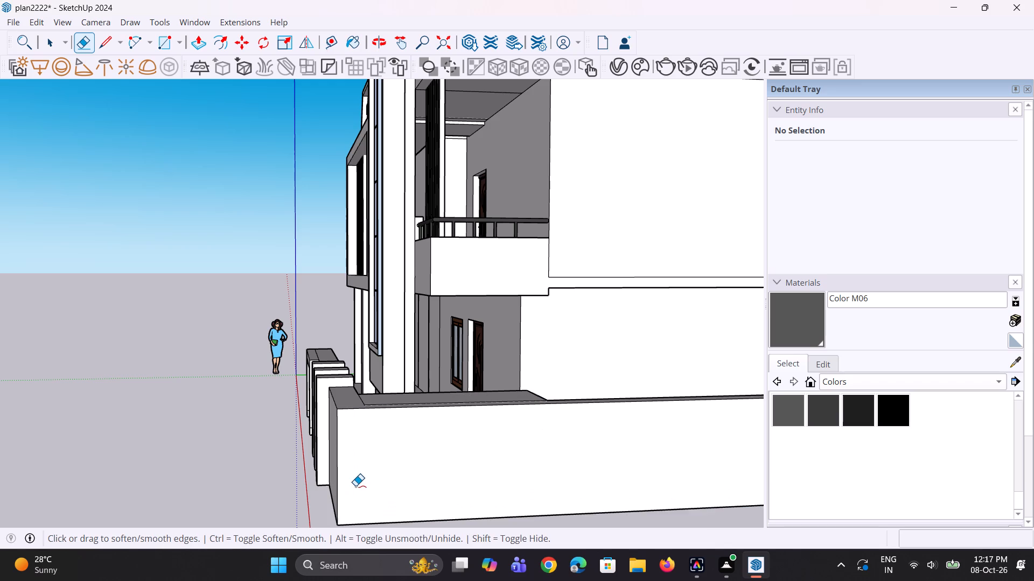
Undo the remaining earlier return-wall edits on the inner side of the side boundary wall.
middle_drag(359, 484, 413, 507)
scroll(411, 466, down, 9)
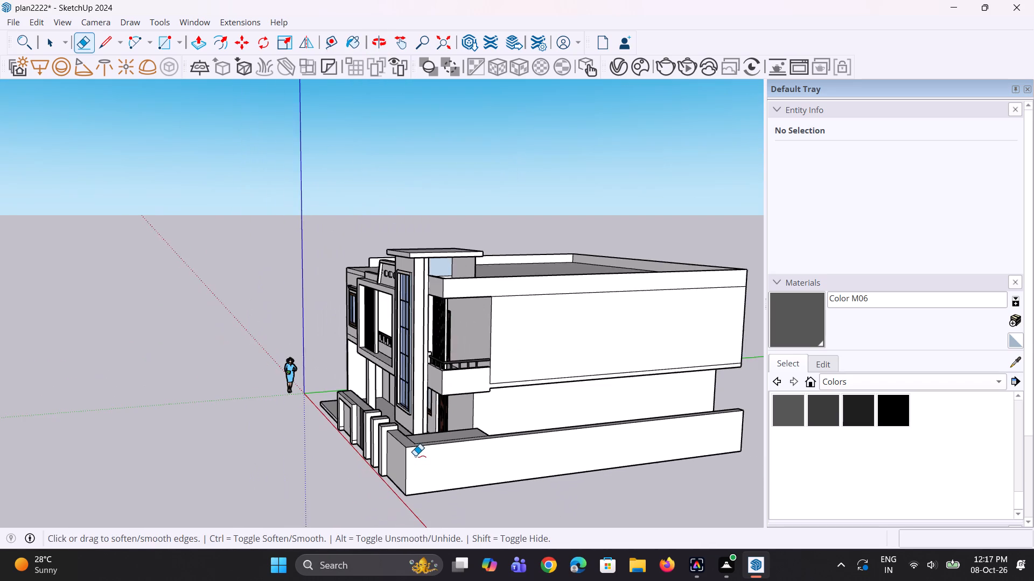
middle_drag(416, 457, 434, 525)
scroll(436, 479, up, 3)
middle_drag(427, 490, 586, 448)
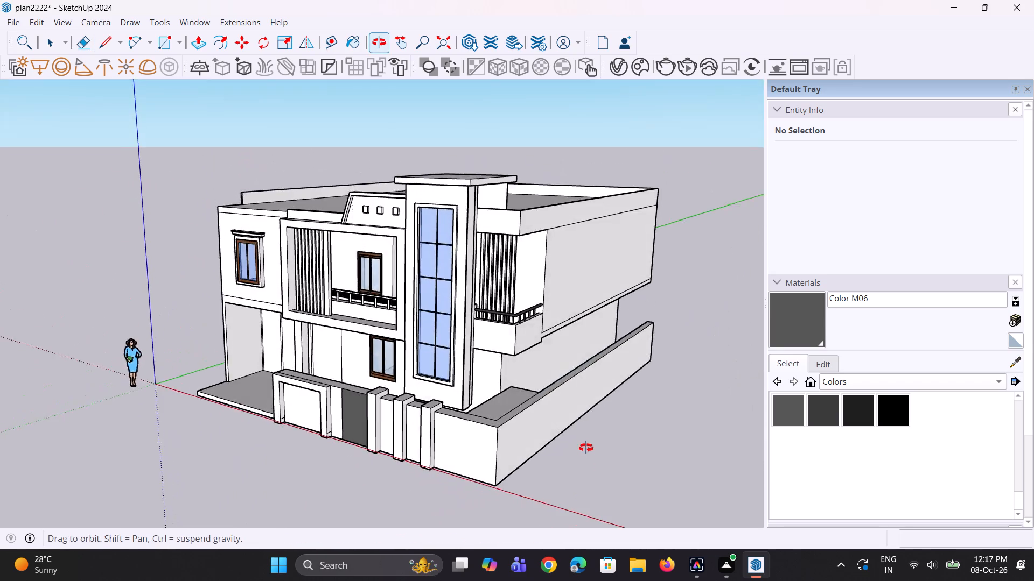
middle_drag(586, 448, 598, 558)
middle_drag(512, 464, 627, 423)
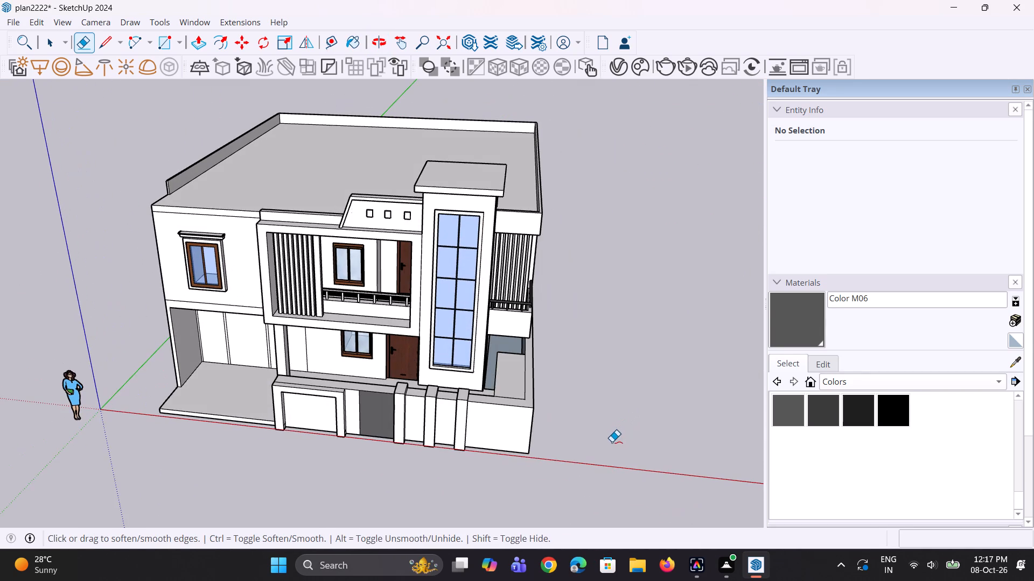
key(ctrl+z)
middle_drag(569, 451, 564, 450)
key(ctrl+z)
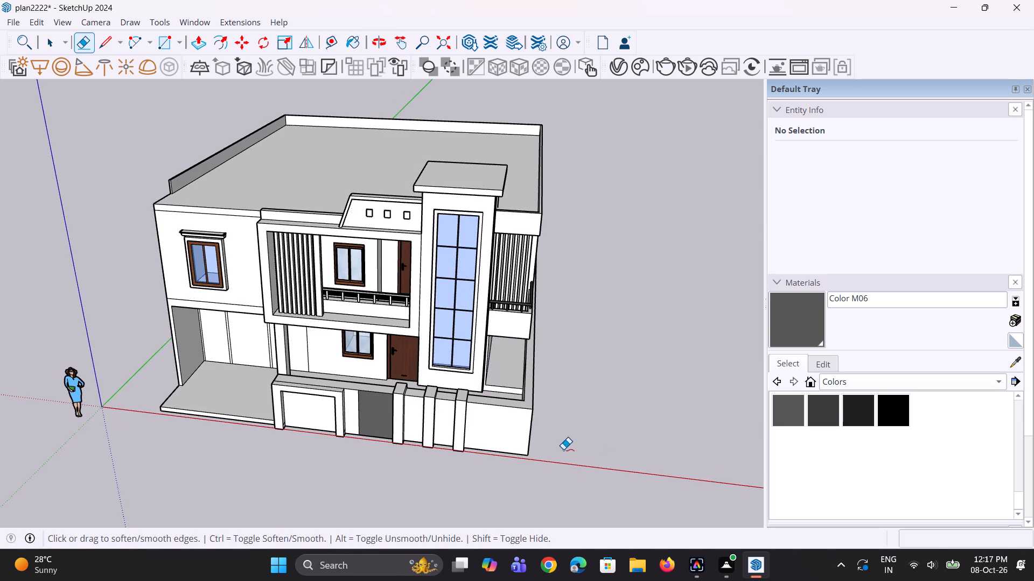
key(ctrl+z)
key(ctrl+z)
Examine the front boundary wall and its corner with the side boundary wall from several angles.
middle_drag(498, 426, 505, 284)
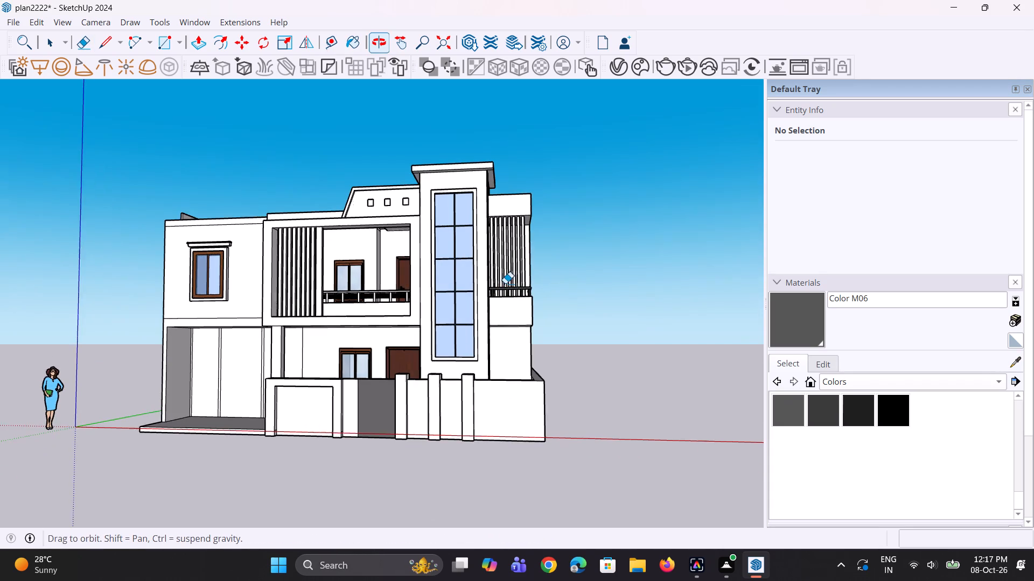
middle_drag(505, 284, 505, 284)
key(space)
key(space)
click(598, 392)
middle_drag(523, 433, 544, 435)
scroll(536, 395, up, 1)
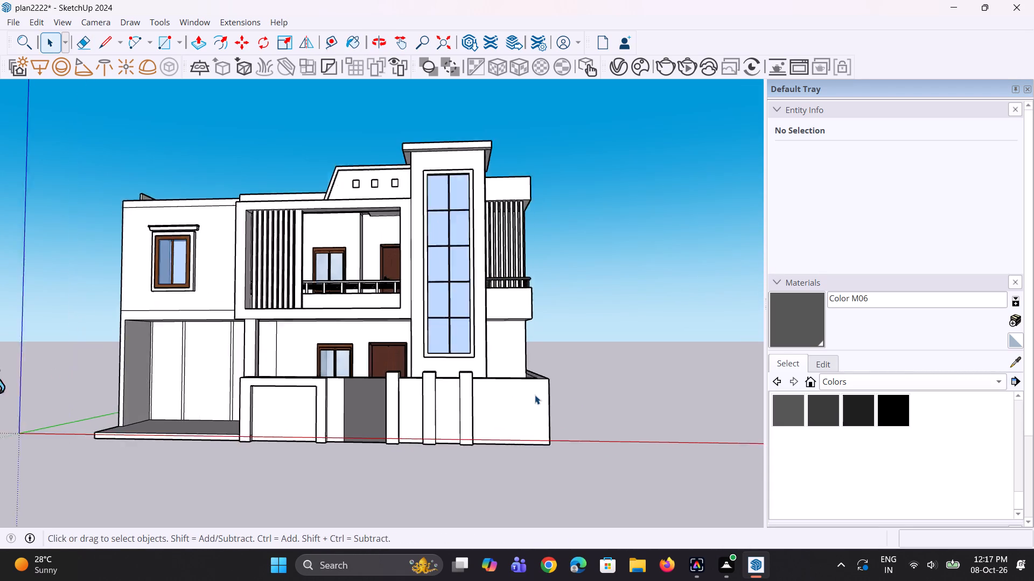
scroll(535, 395, up, 2)
middle_drag(535, 395, 558, 527)
scroll(512, 410, down, 4)
middle_drag(511, 413, 508, 373)
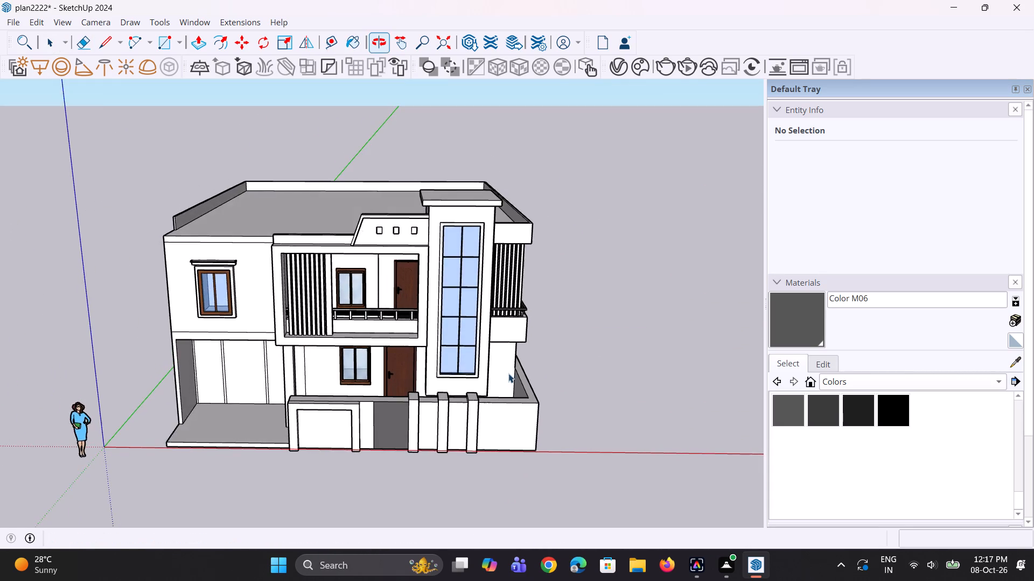
scroll(508, 373, down, 3)
middle_drag(525, 422, 535, 389)
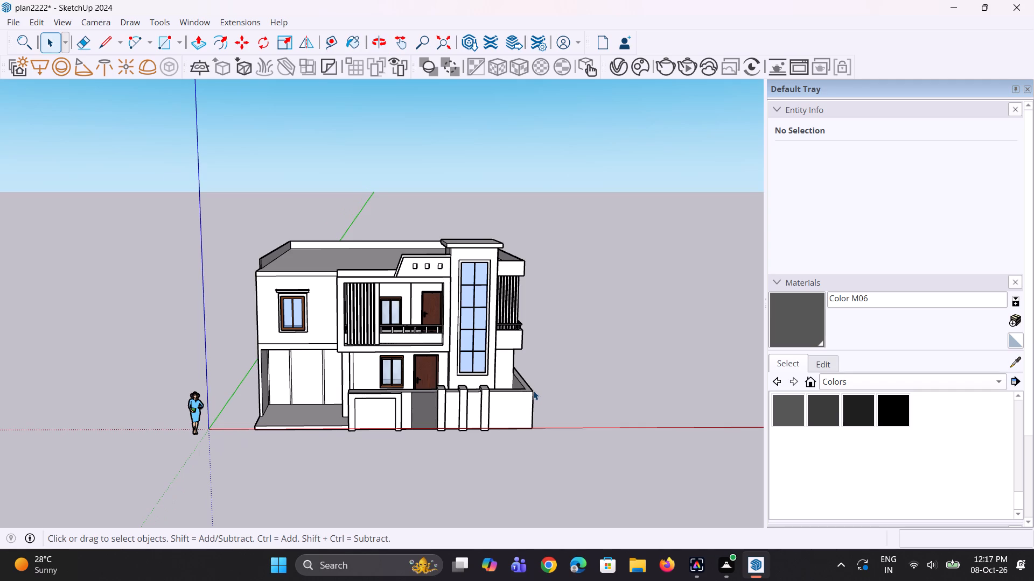
scroll(533, 391, up, 3)
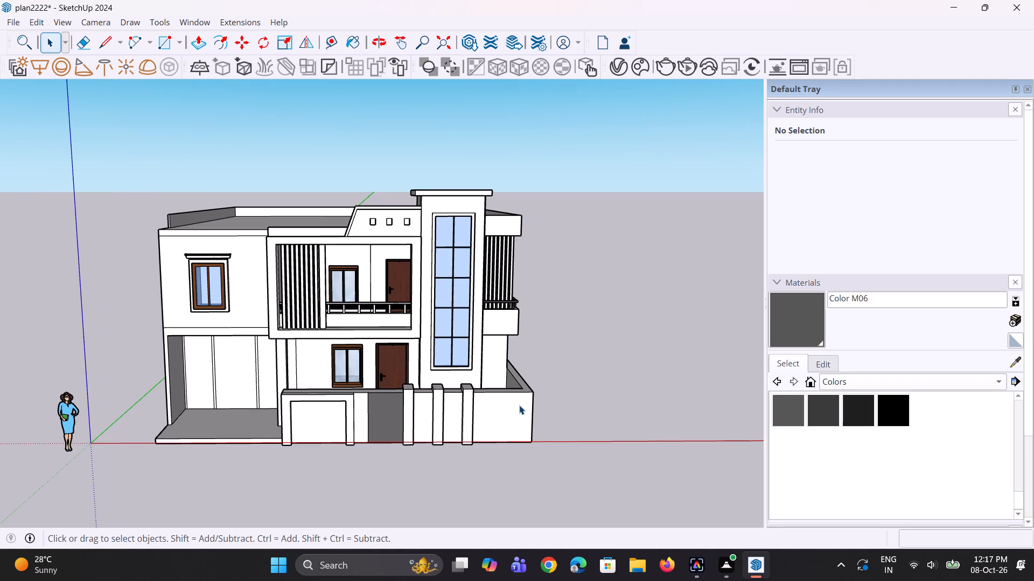
Draw lines across the top and down the front face of the front boundary wall, starting from the side wall's inner corner.
key(l)
middle_drag(506, 412, 513, 507)
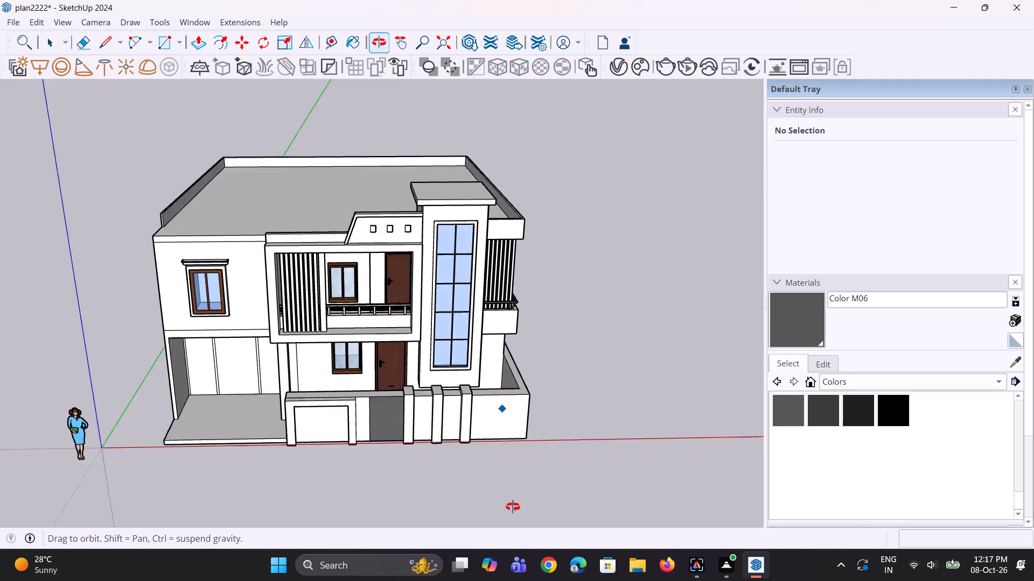
middle_drag(513, 507, 513, 509)
scroll(515, 386, up, 5)
click(519, 390)
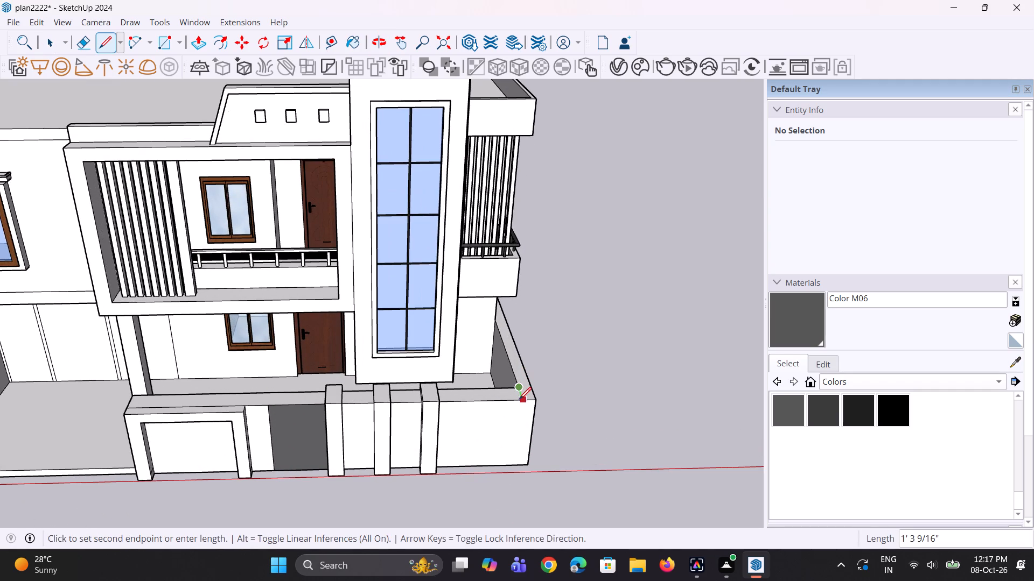
click(519, 400)
click(522, 402)
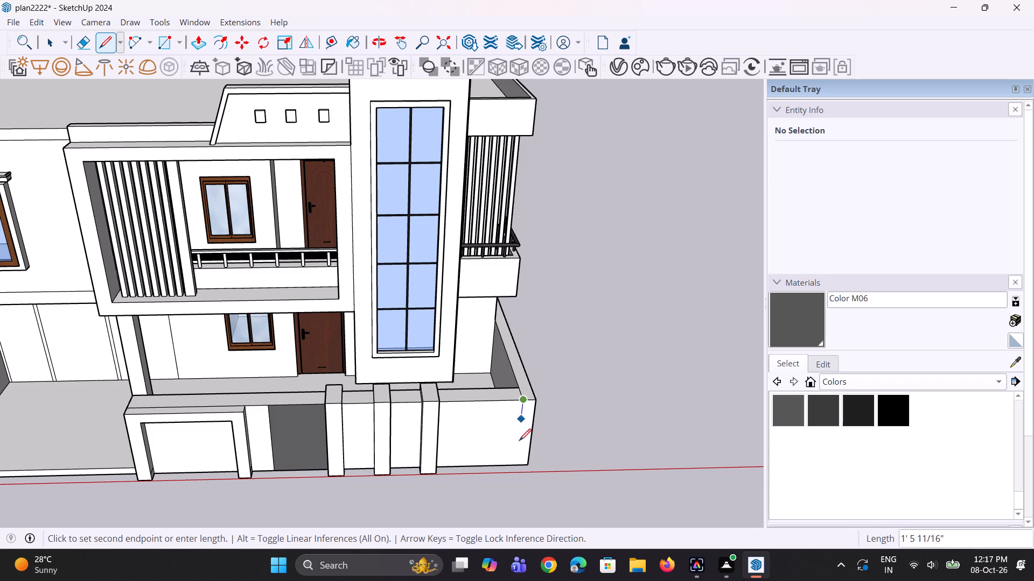
click(517, 466)
Erase the side boundary wall by removing its front corner edge and its long top and base edges.
middle_drag(533, 465, 508, 442)
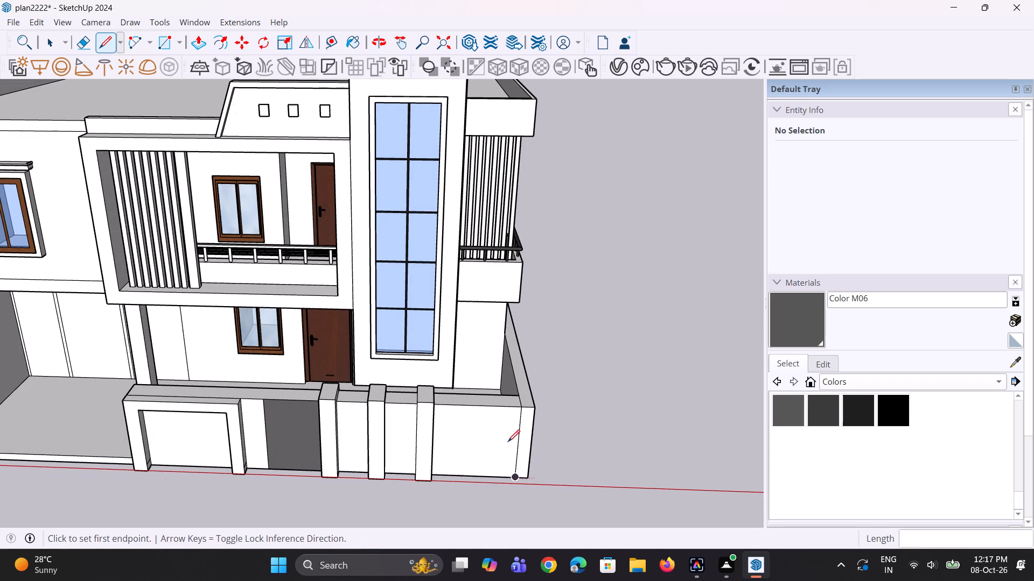
key(e)
click(534, 423)
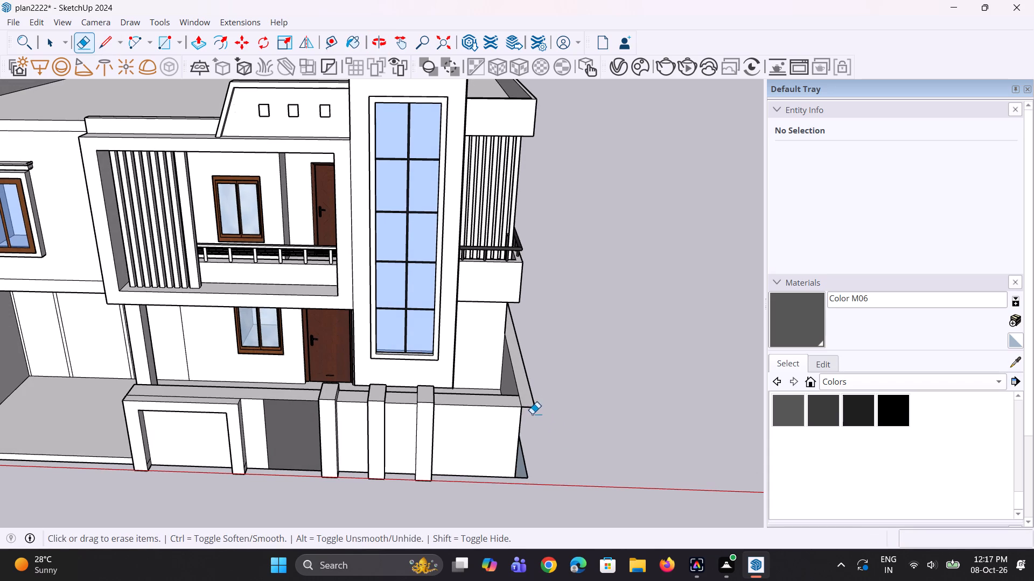
middle_drag(533, 409, 132, 340)
scroll(299, 442, up, 2)
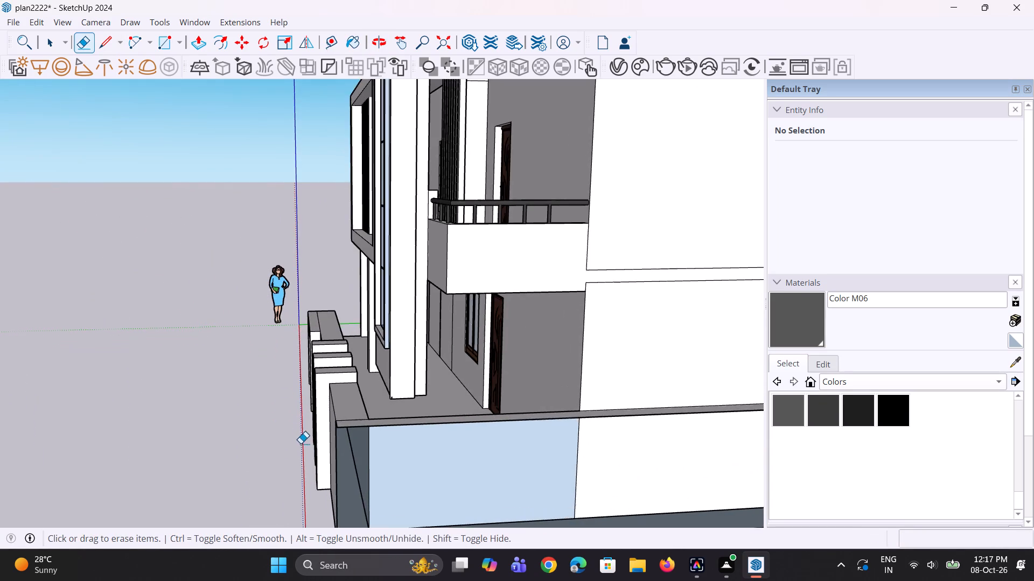
scroll(388, 462, down, 4)
scroll(521, 464, down, 4)
middle_drag(429, 496, 632, 523)
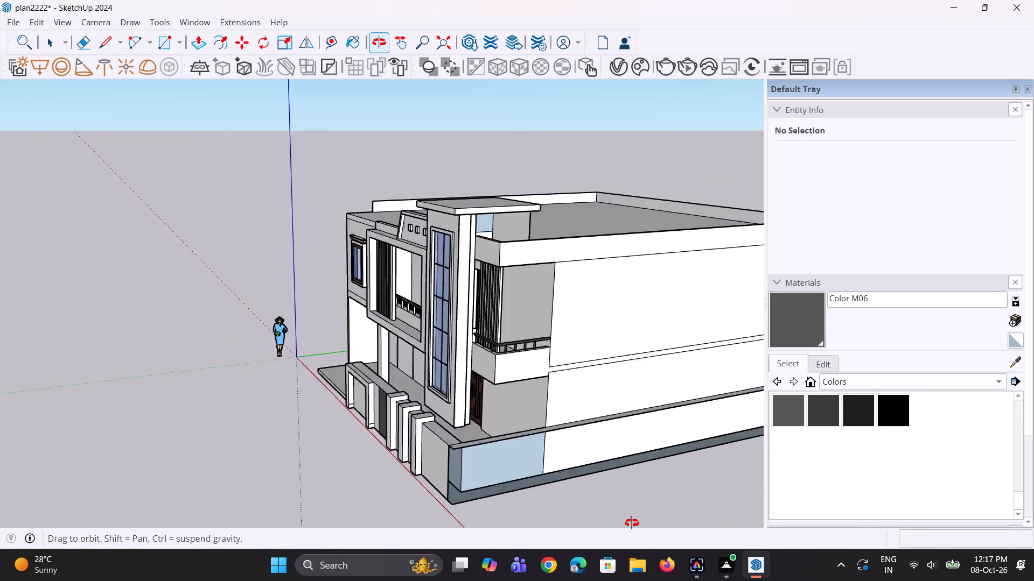
middle_drag(632, 523, 678, 488)
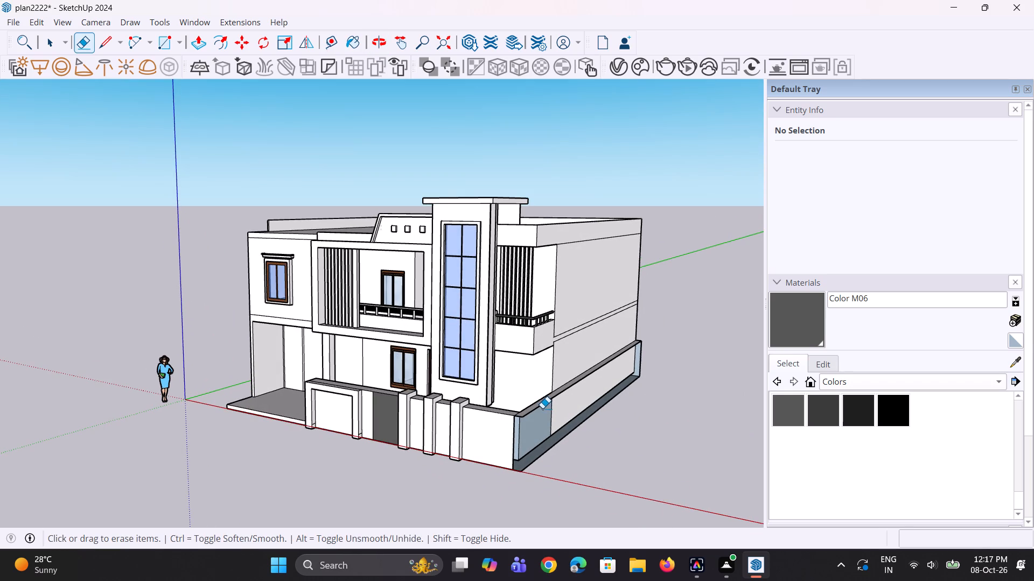
click(542, 408)
click(541, 403)
click(540, 404)
click(535, 405)
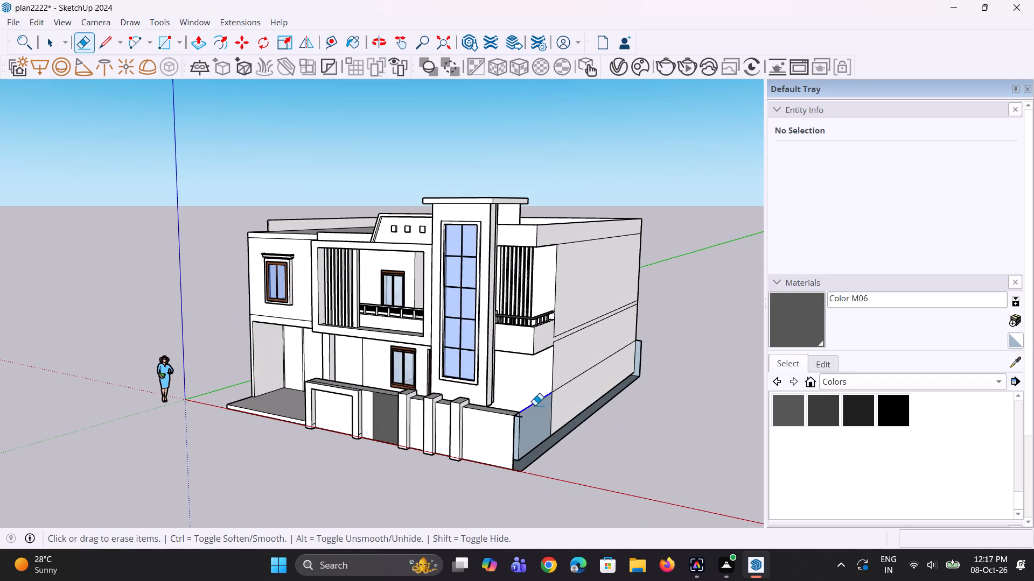
click(533, 462)
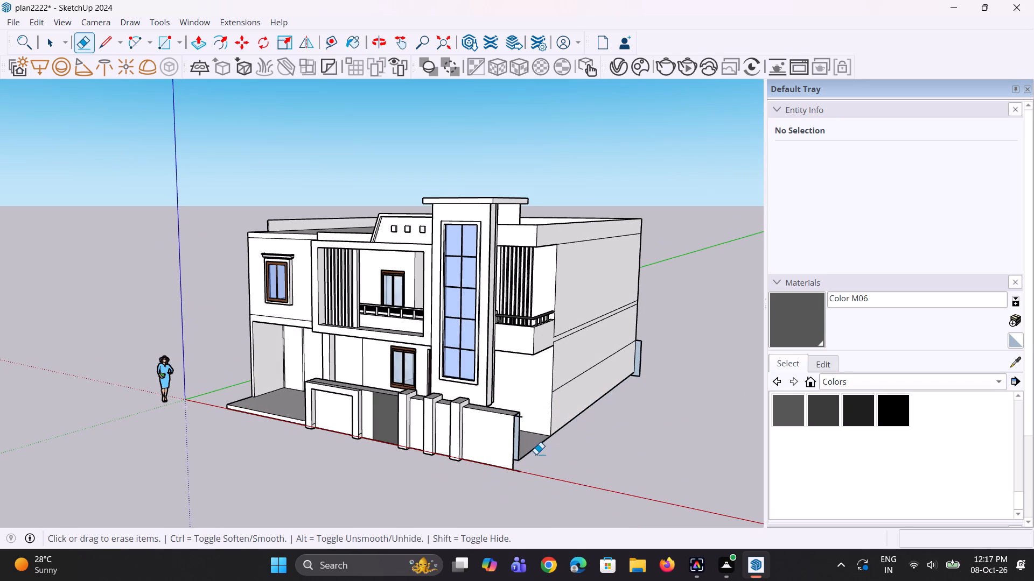
Erase the short leftover edges sticking out at the top and base of the front boundary wall's cut end.
middle_drag(546, 462, 457, 455)
scroll(469, 444, up, 5)
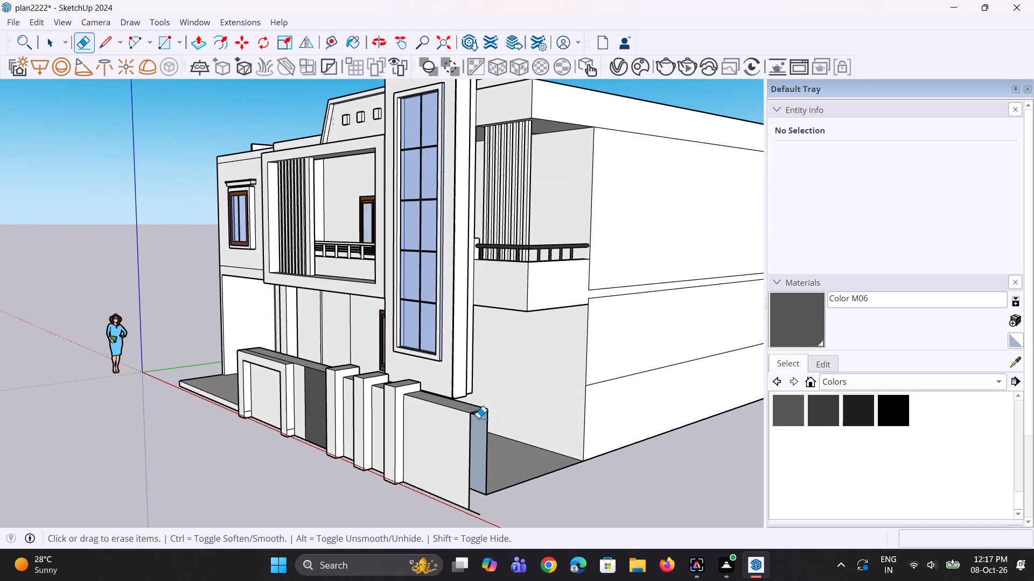
click(480, 419)
click(482, 416)
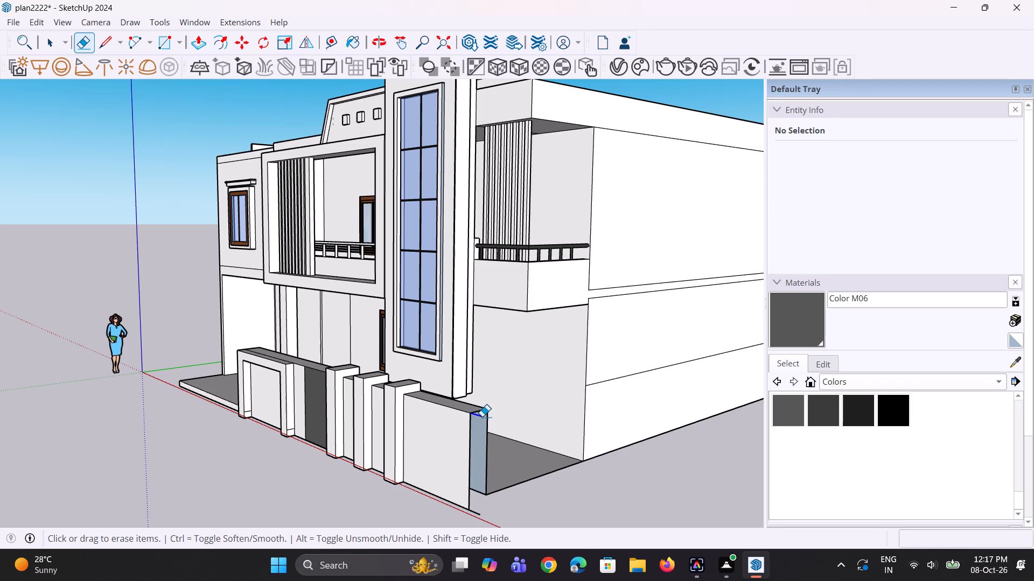
click(478, 514)
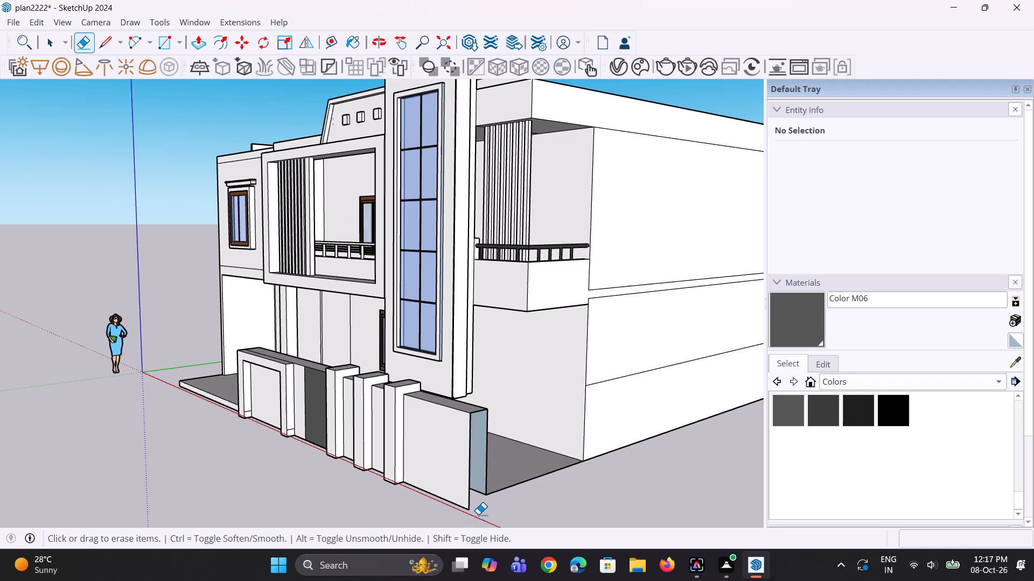
Close the open end of the front boundary wall with a rectangle of 4' 8 7/16" by 1' 3 9/16".
middle_drag(502, 516, 449, 486)
key(r)
scroll(480, 475, up, 1)
middle_drag(477, 477, 352, 509)
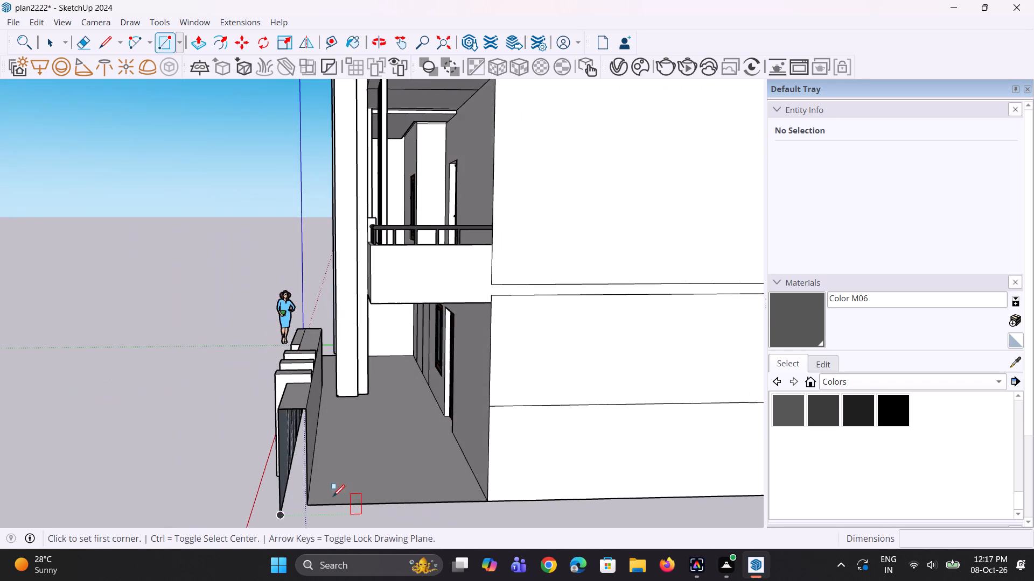
scroll(290, 440, up, 2)
click(274, 407)
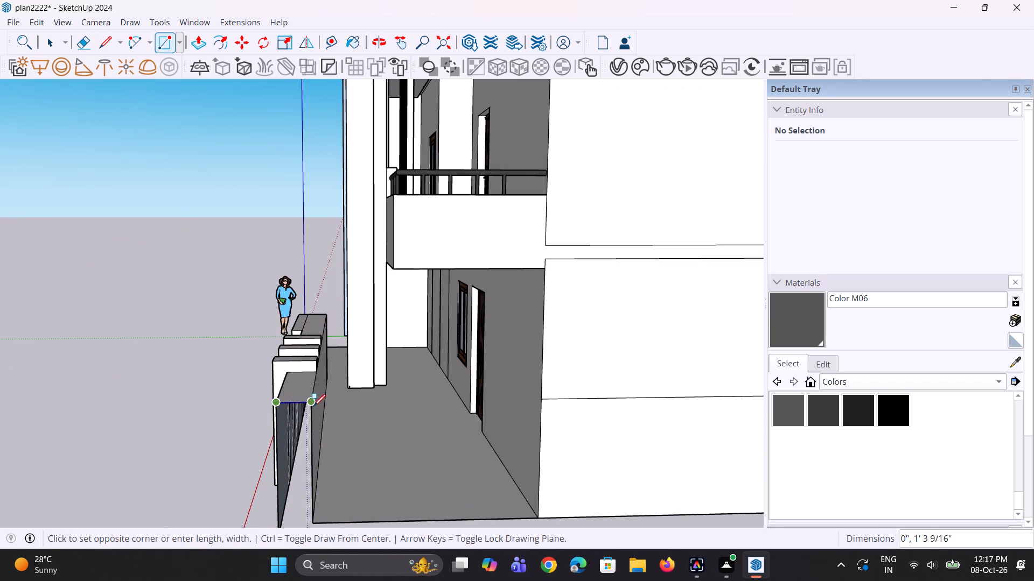
click(311, 404)
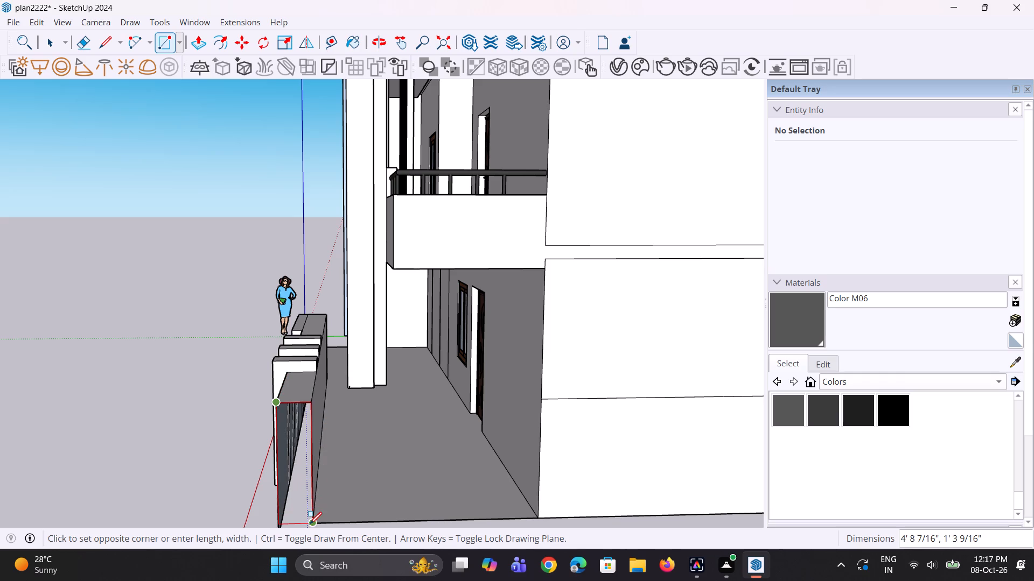
click(310, 525)
Push/Pull the house's large underside face down about 10 7/8" and repeat the same offset on the front strip's underside.
middle_drag(326, 515, 420, 476)
scroll(413, 512, up, 2)
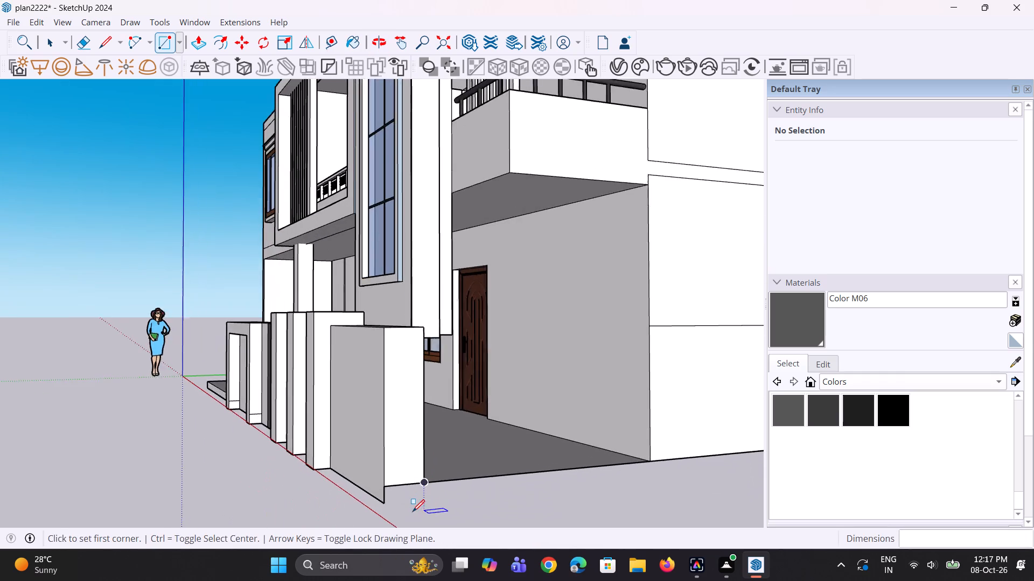
middle_drag(413, 512, 418, 385)
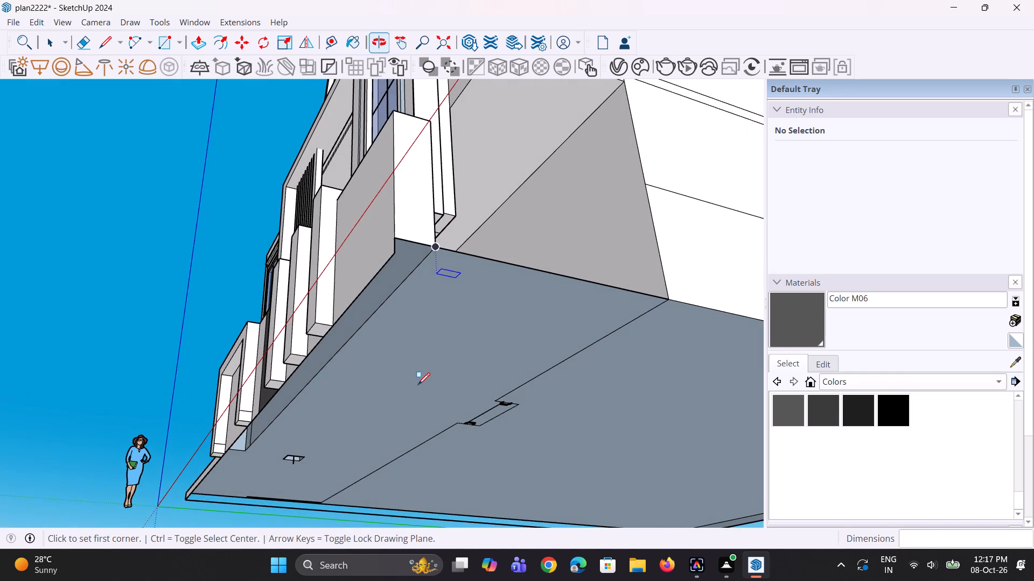
key(p)
click(606, 431)
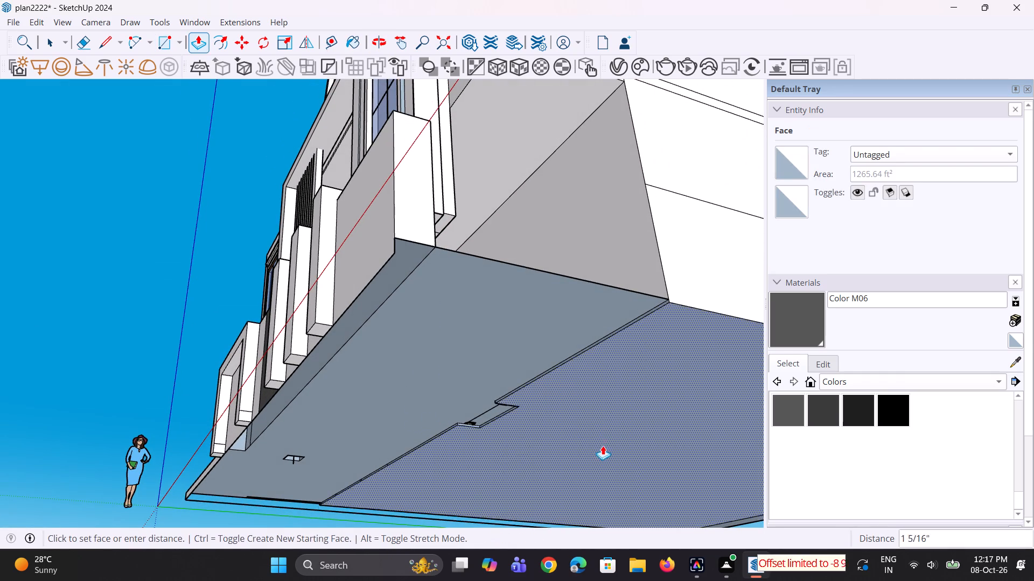
scroll(602, 448, down, 6)
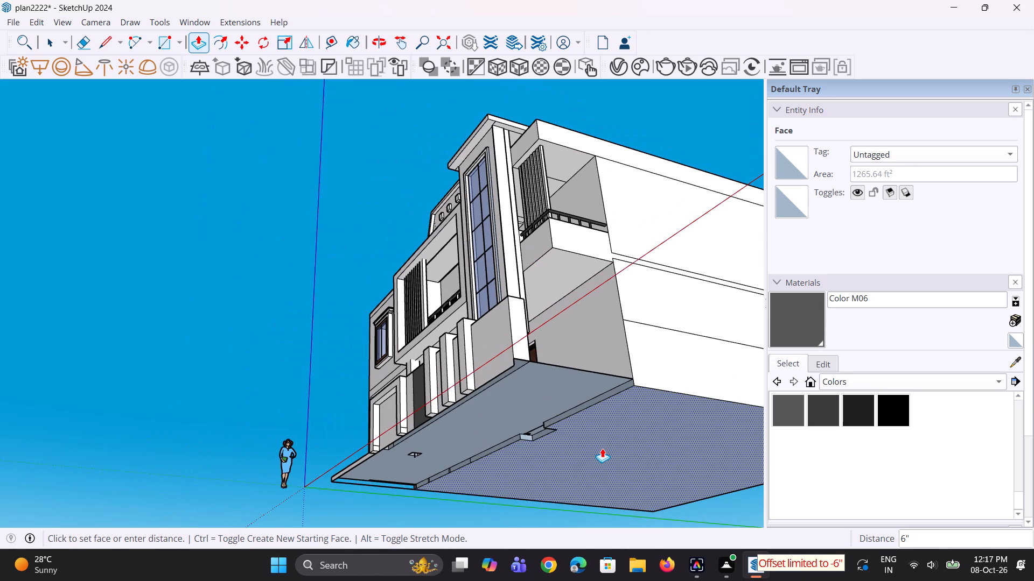
click(602, 448)
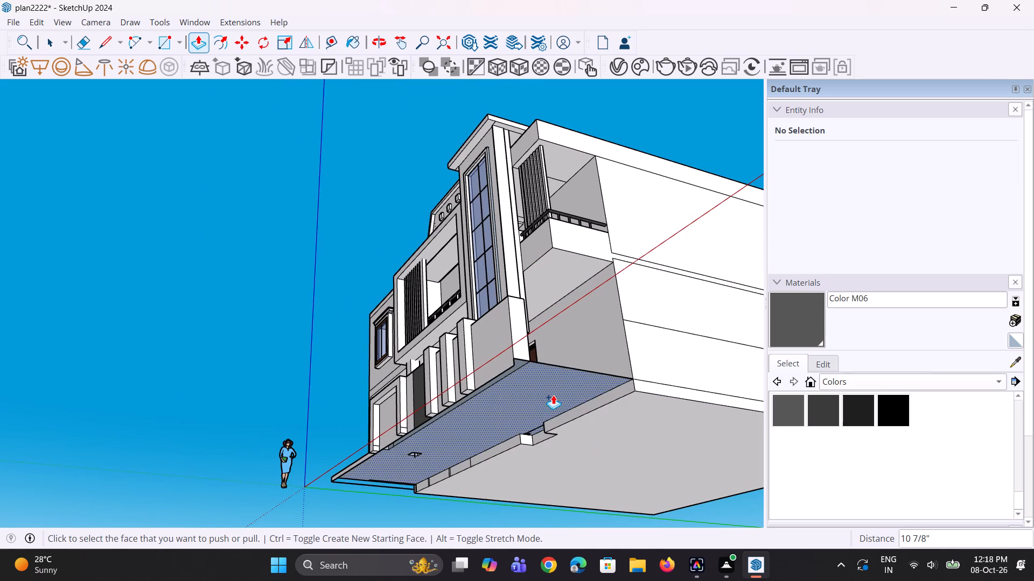
double_click(553, 395)
Pull the recessed slab face beneath the front boundary wall outward 1' 3 9/16", flush with the wall's front.
scroll(532, 441, down, 4)
middle_drag(660, 427, 673, 521)
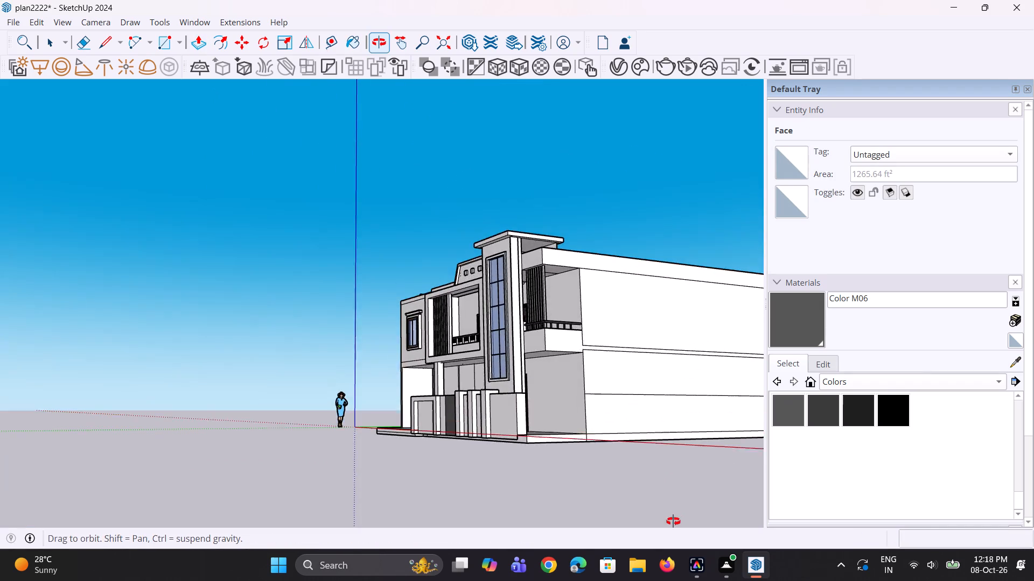
scroll(579, 417, up, 3)
middle_drag(514, 462, 512, 397)
scroll(504, 410, up, 3)
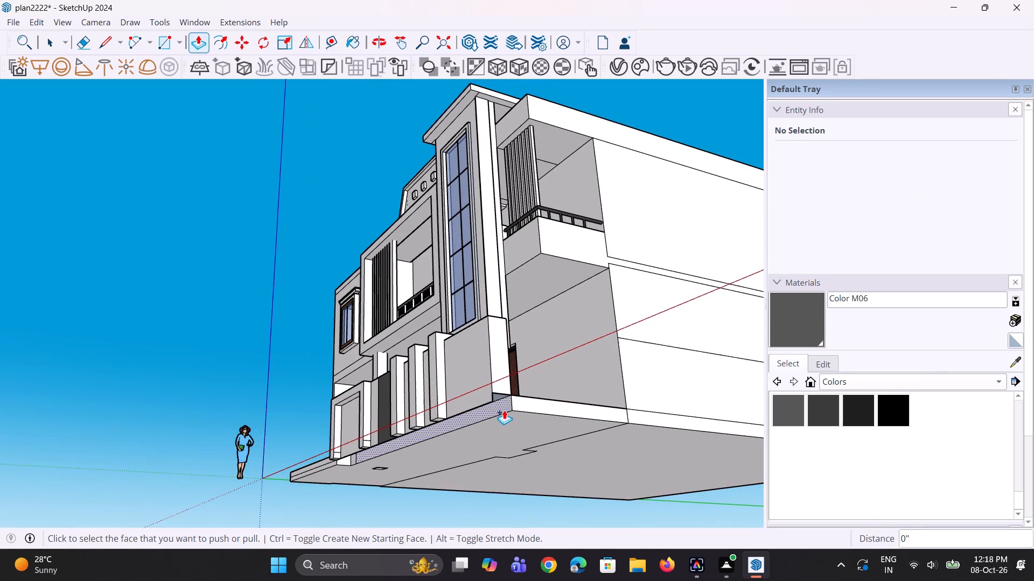
click(504, 410)
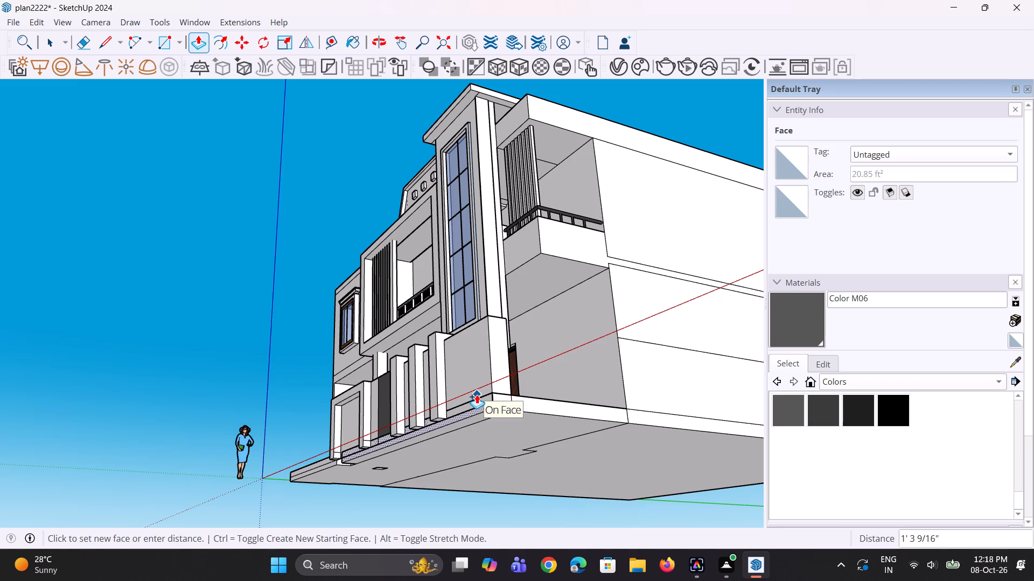
click(476, 395)
Pull the front edge of the base slab outward 7 5/8" to the front of the boundary wall's pillars.
middle_drag(495, 429, 584, 466)
scroll(506, 462, up, 1)
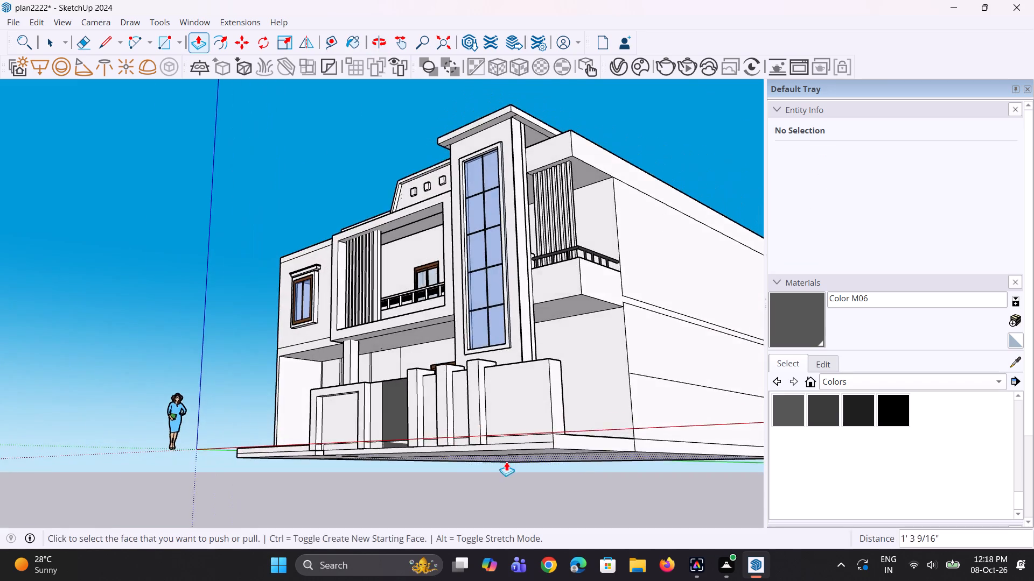
scroll(506, 462, up, 1)
middle_drag(499, 436, 536, 331)
click(534, 335)
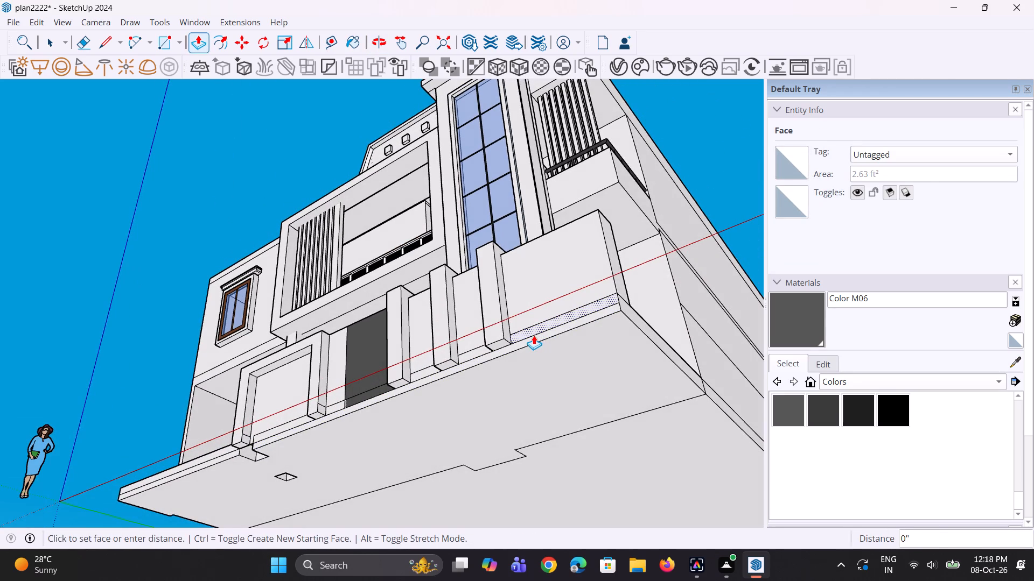
key(Escape)
click(532, 337)
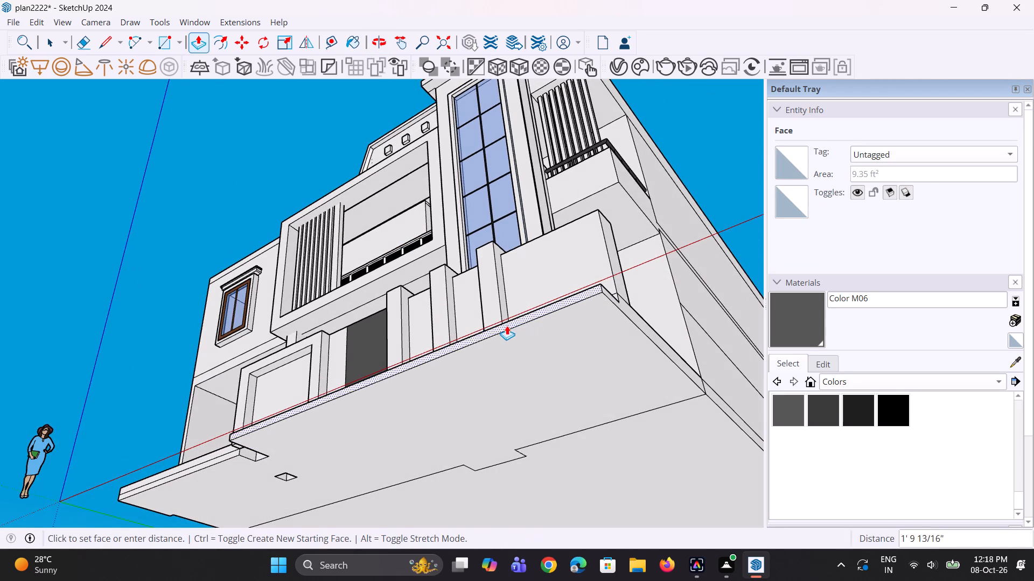
click(494, 281)
Push/Pull the bottom face of the boundary wall's pillar beside the open parking bay downward 4 7/8".
middle_drag(502, 334, 584, 412)
scroll(514, 371, down, 4)
middle_drag(340, 378, 527, 390)
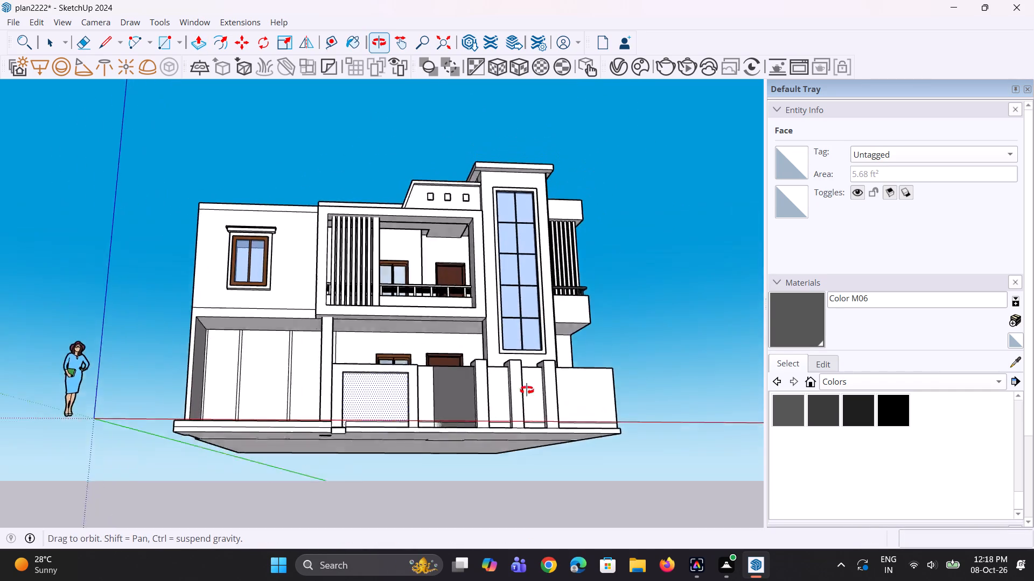
middle_drag(527, 390, 577, 363)
middle_drag(368, 450, 403, 316)
scroll(351, 328, up, 3)
middle_drag(368, 337, 379, 307)
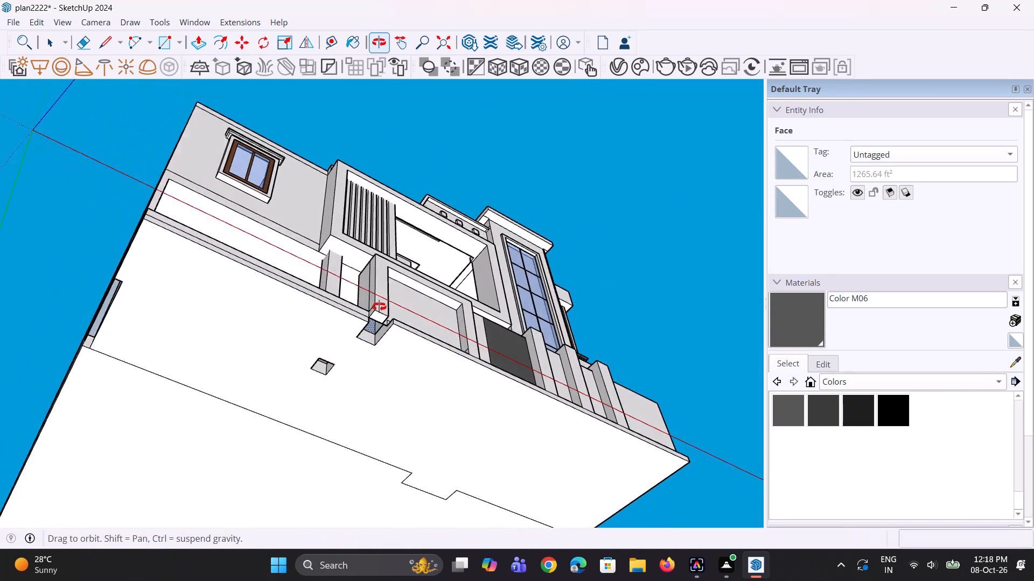
middle_drag(379, 307, 381, 274)
scroll(382, 275, up, 4)
key(r)
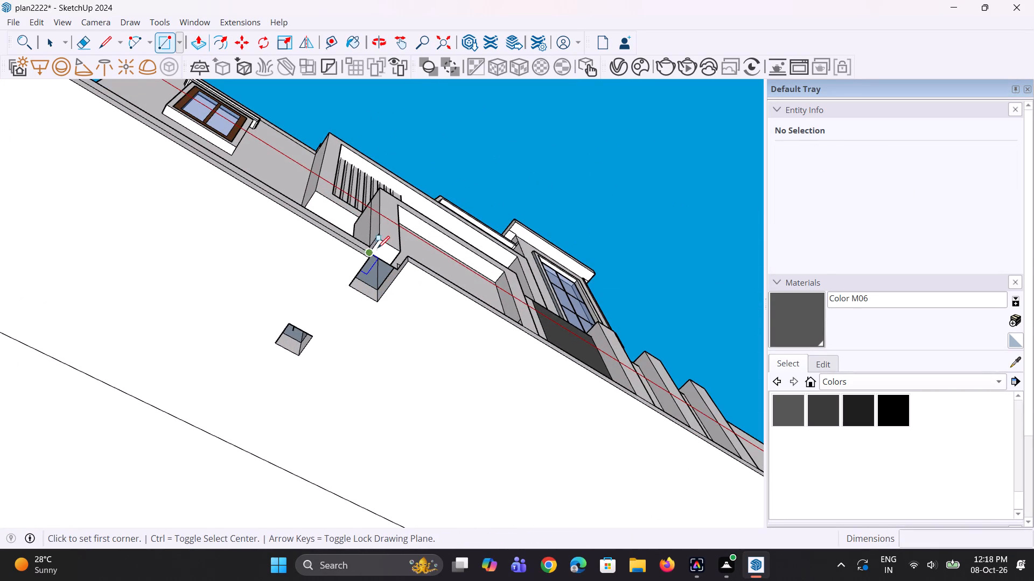
key(space)
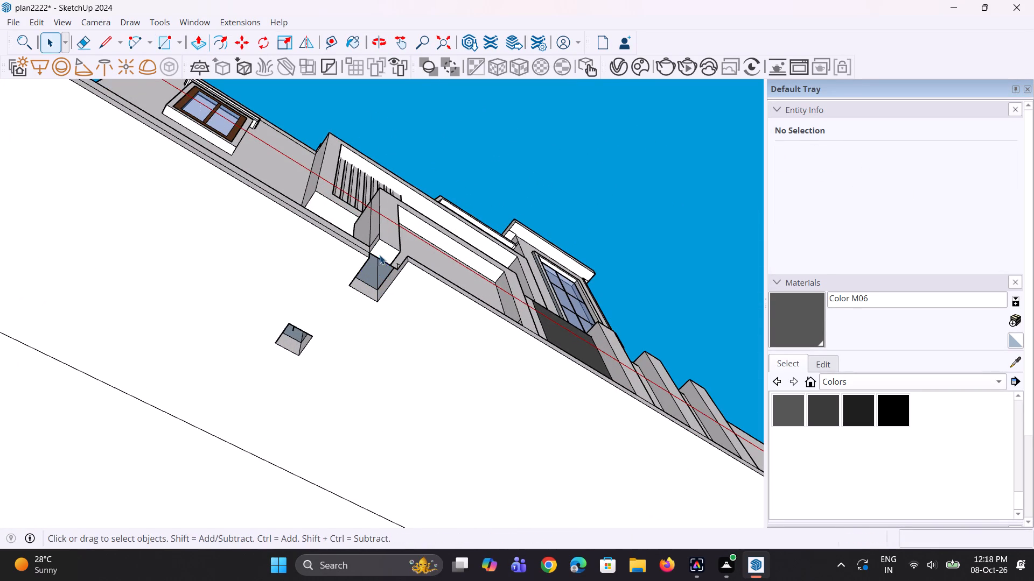
key(p)
click(382, 254)
click(411, 275)
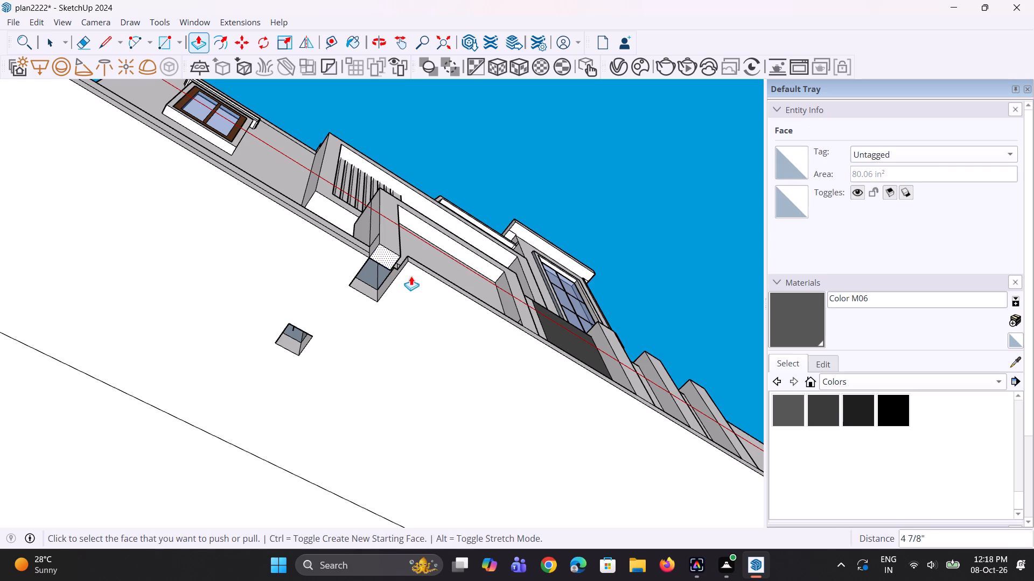
Extend the same pillar's bottom face downward another 6 1/2".
middle_drag(400, 296, 381, 370)
scroll(376, 363, up, 2)
click(386, 380)
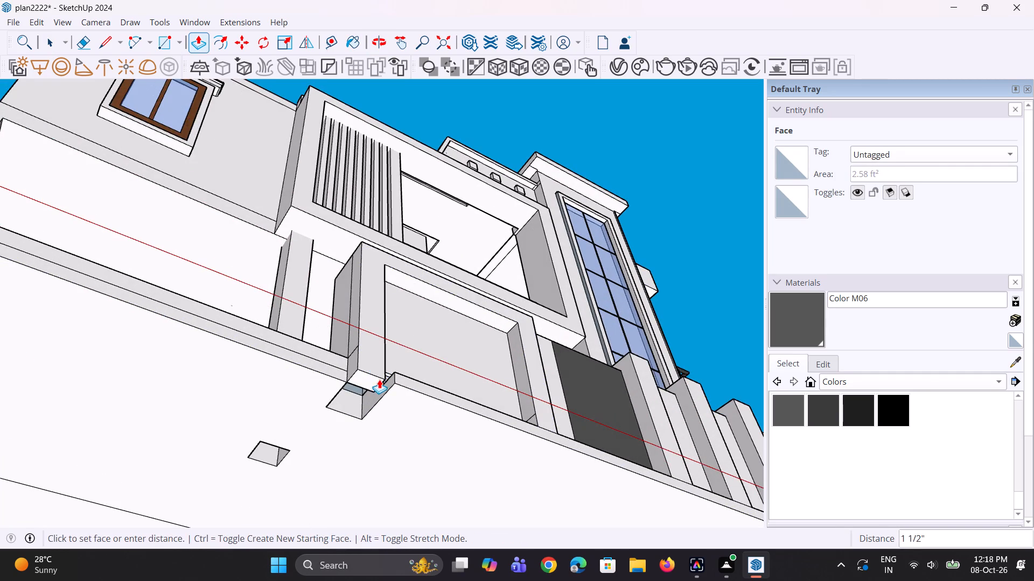
key(Escape)
scroll(383, 382, up, 3)
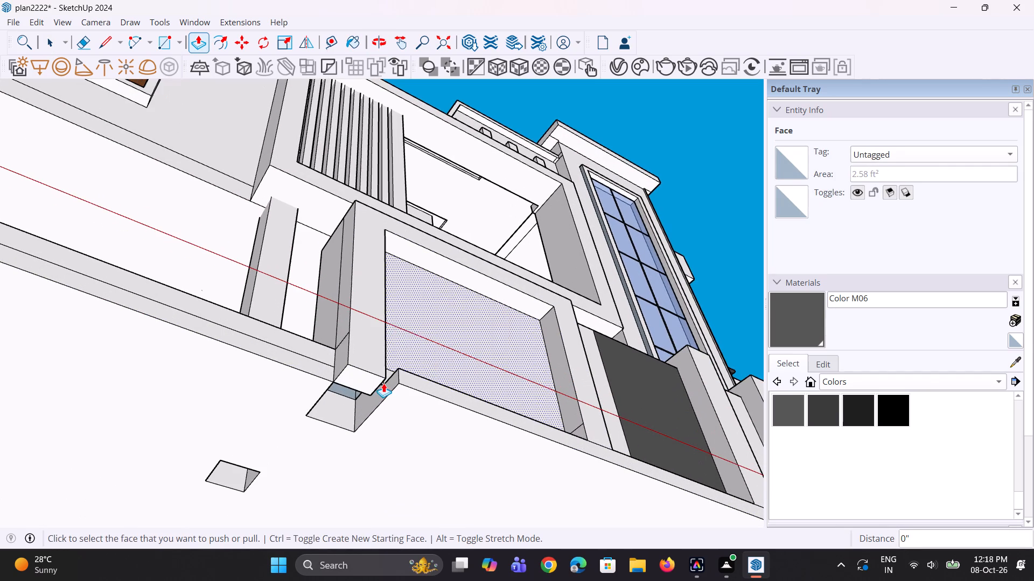
click(366, 379)
click(396, 399)
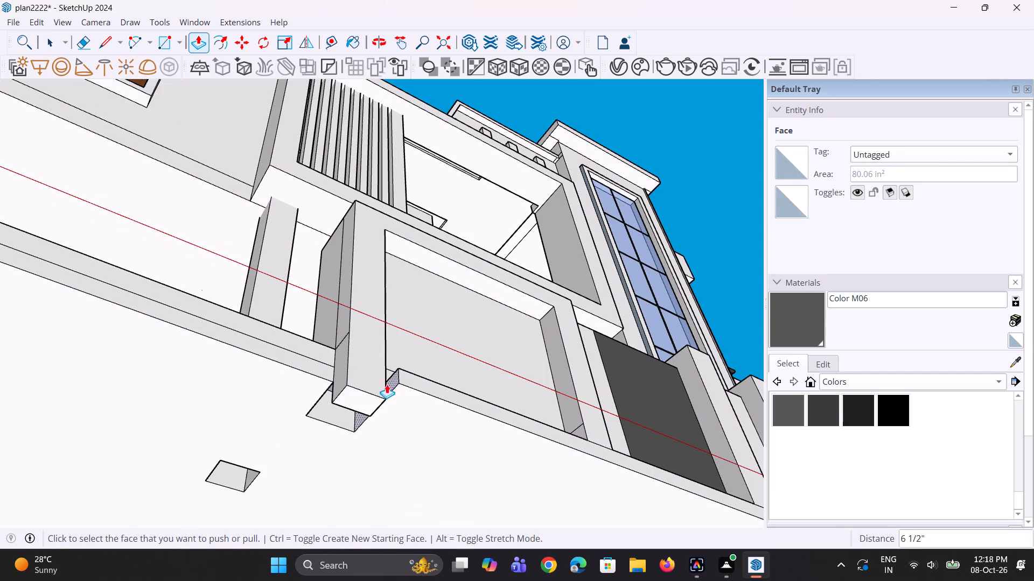
Fill the notch in the slab around the pillar by pulling its inner faces 3 3/4" and 1' 3 9/16".
click(393, 378)
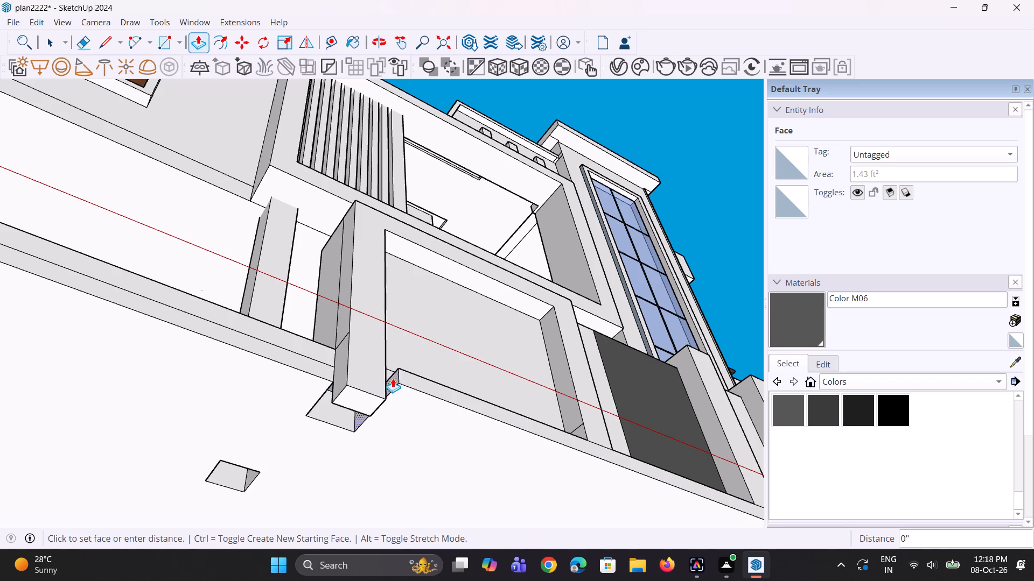
click(371, 389)
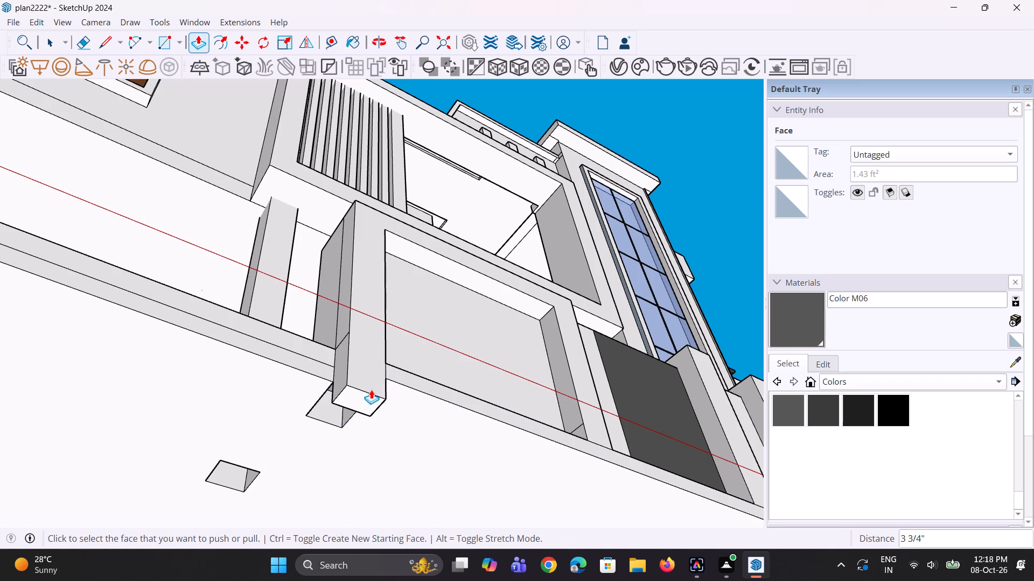
middle_drag(411, 392, 479, 282)
click(388, 238)
click(435, 206)
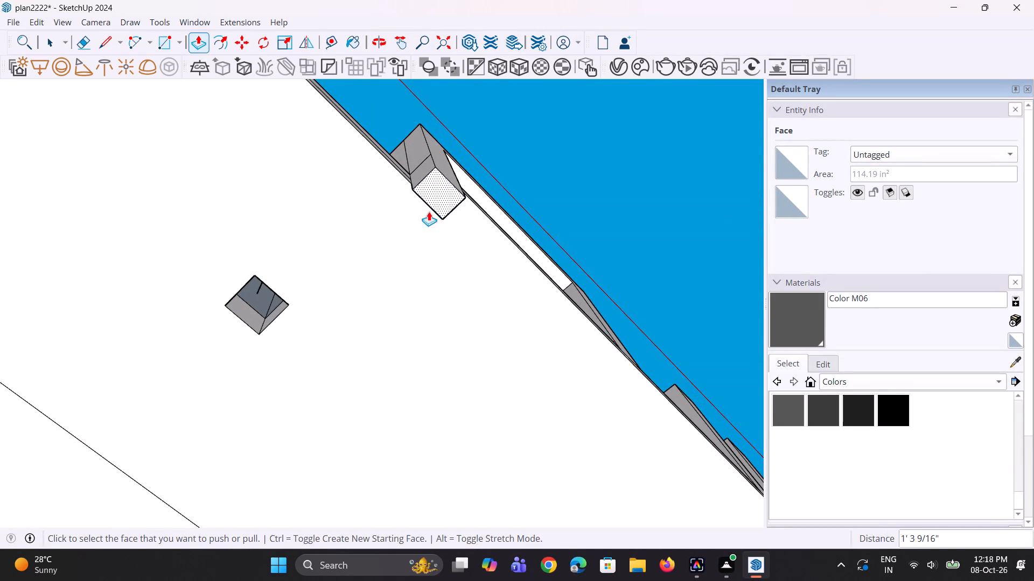
Pull the small square recess in the slab's underside out 1' 1/16" to close it.
scroll(421, 332, down, 3)
click(295, 320)
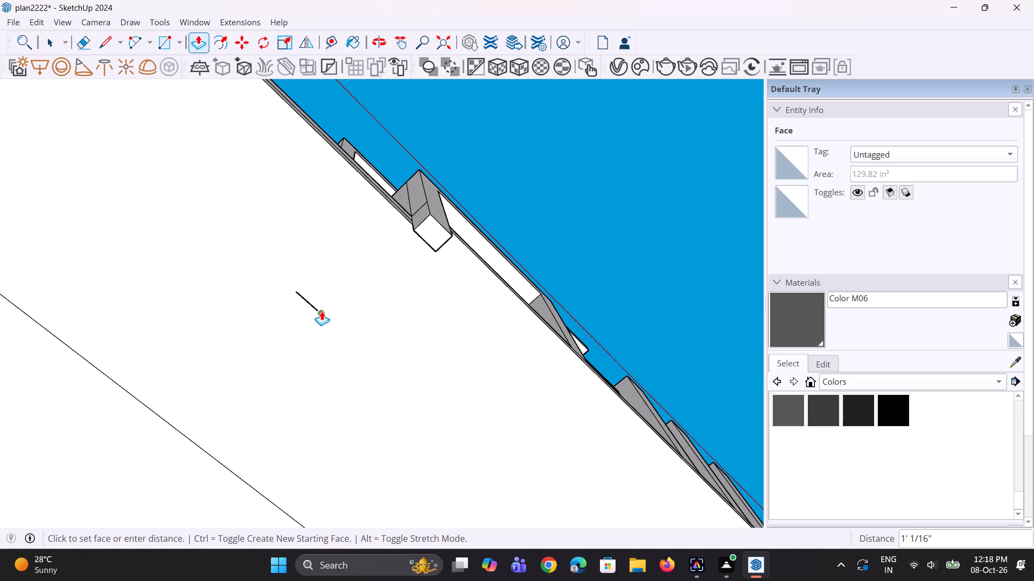
click(322, 311)
Erase the stepped dividing line and its leftover segments across the underside of the house slab.
scroll(374, 336, down, 15)
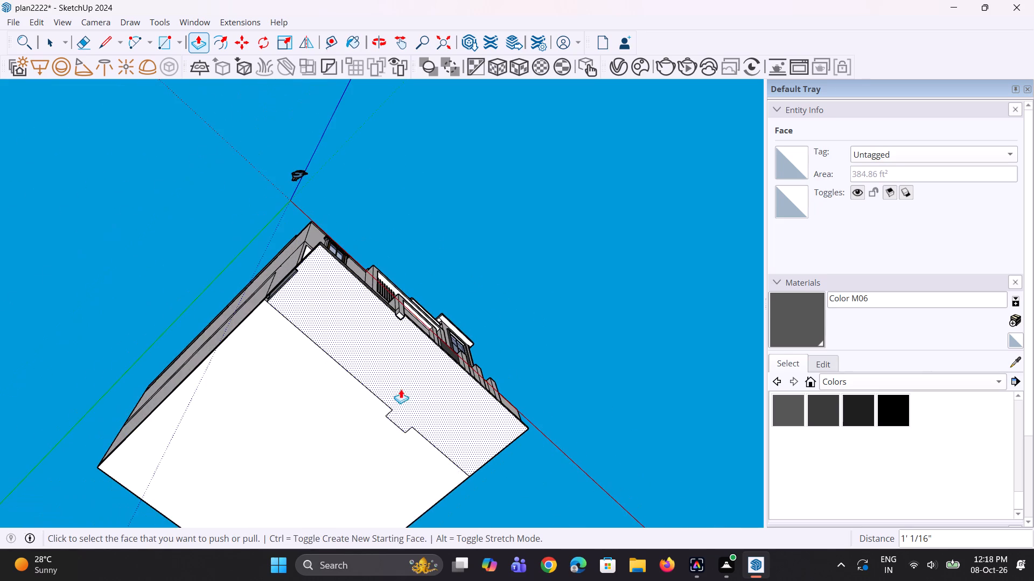
scroll(400, 426, up, 2)
scroll(403, 419, down, 4)
key(v)
key(space)
key(space)
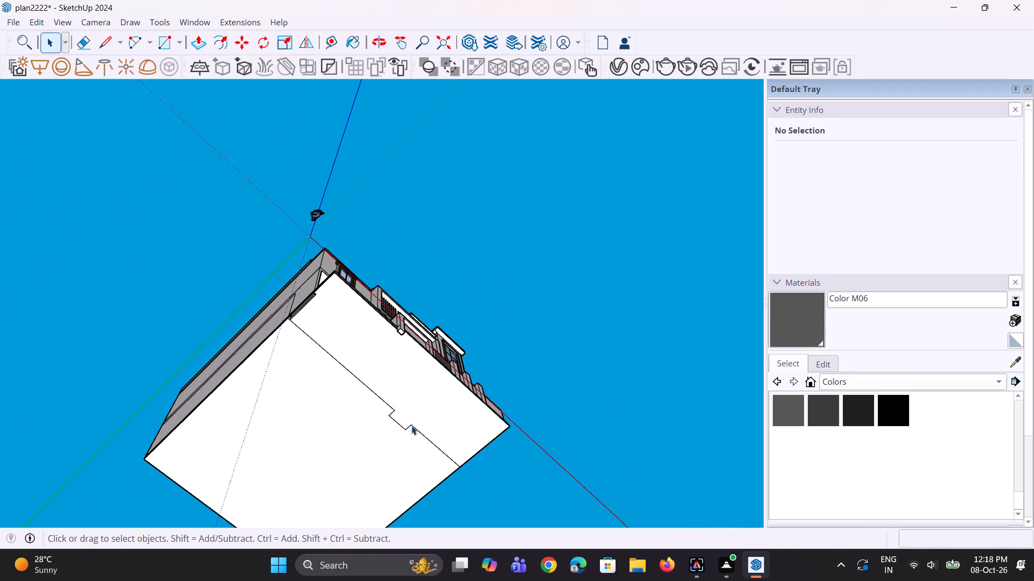
key(e)
click(394, 423)
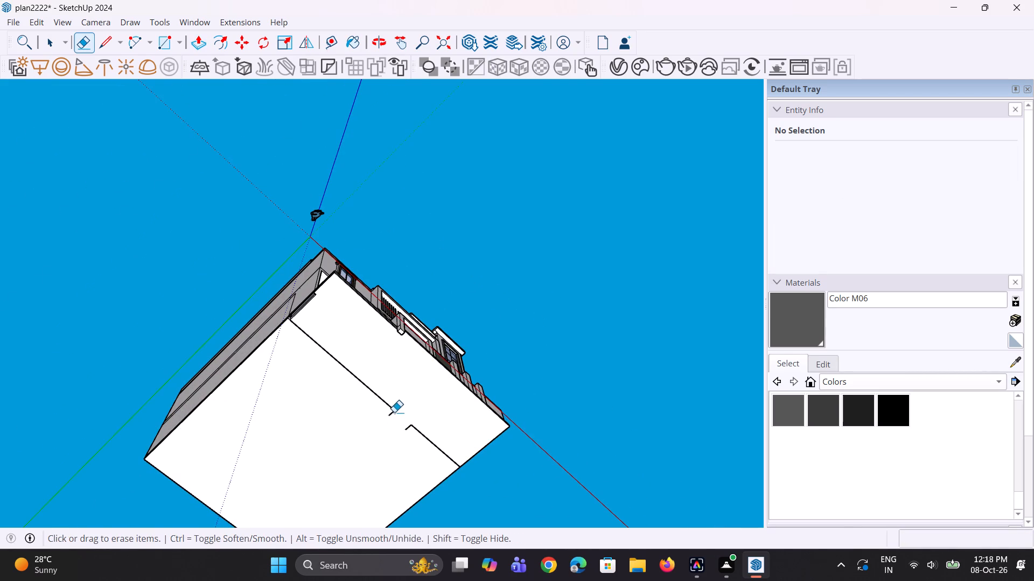
click(394, 411)
click(417, 434)
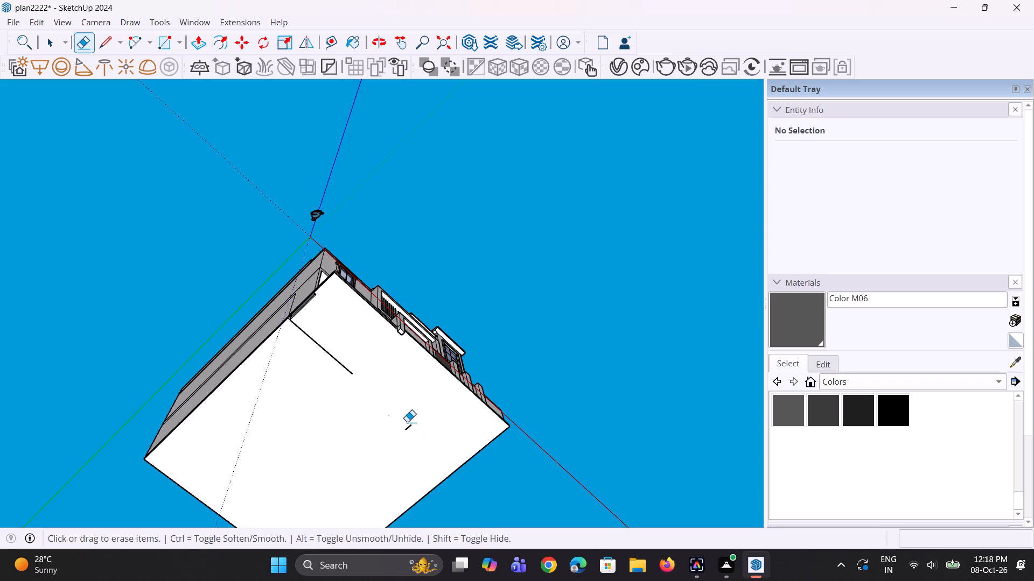
click(407, 429)
drag(350, 364, 338, 356)
drag(329, 339, 292, 330)
drag(310, 328, 295, 325)
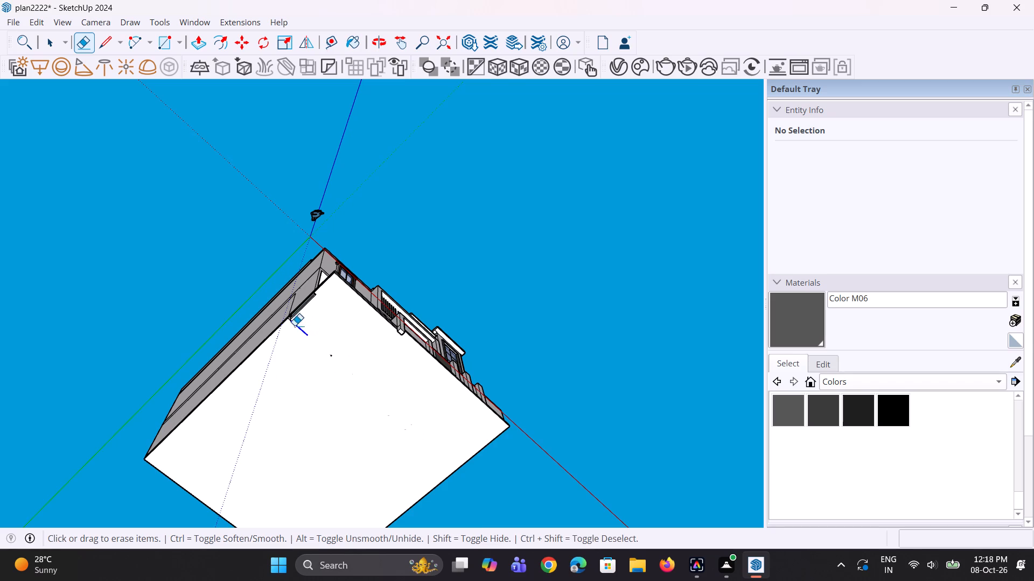
drag(295, 325, 334, 356)
Examine the whole house exterior from the front, side and above, including the rear end of the side wall.
scroll(343, 386, down, 3)
middle_drag(420, 381, 354, 463)
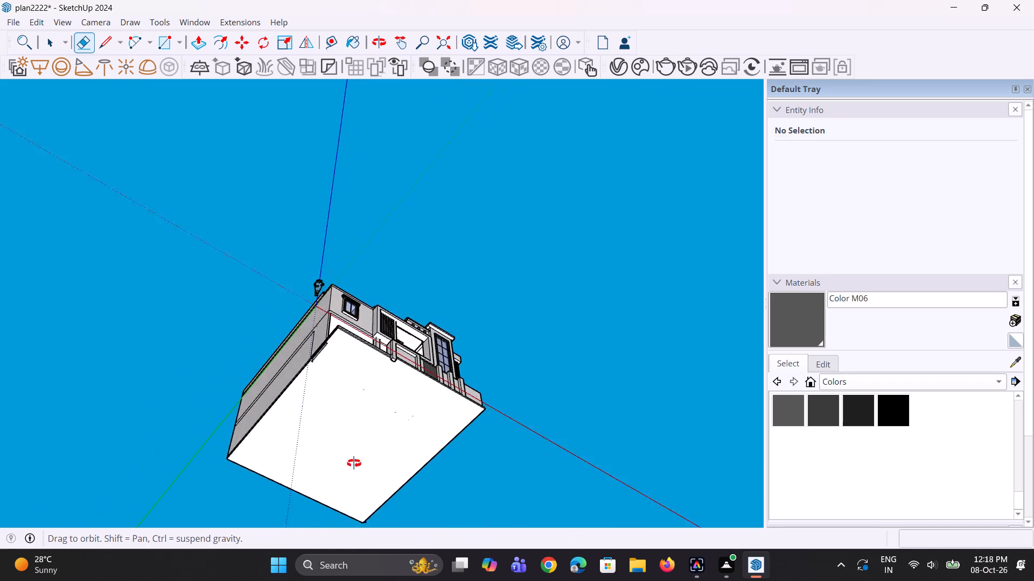
middle_drag(354, 463, 328, 518)
middle_drag(432, 343, 337, 521)
middle_drag(500, 296, 397, 438)
middle_drag(590, 365, 368, 280)
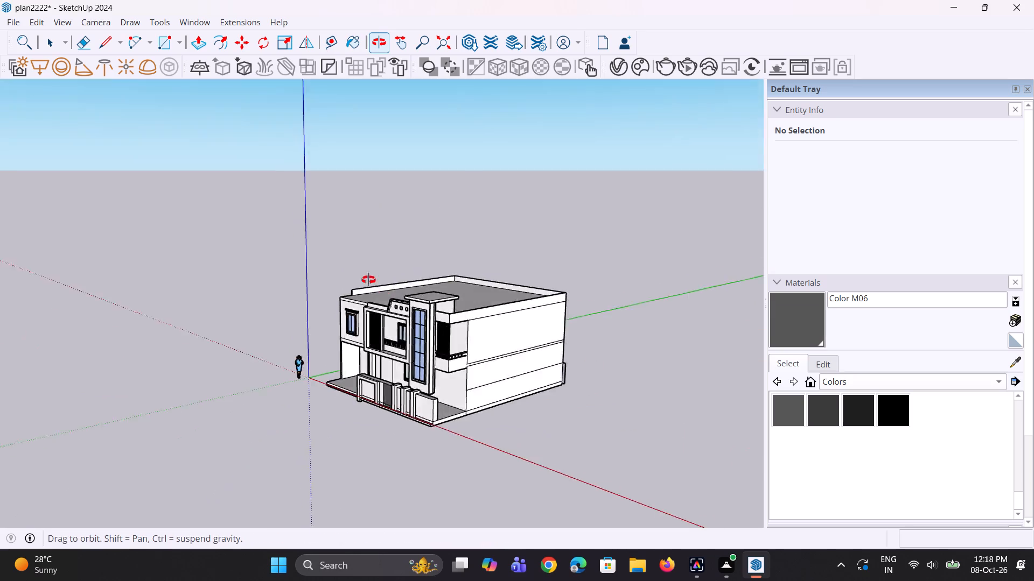
middle_drag(368, 280, 456, 409)
scroll(511, 380, up, 3)
middle_drag(507, 416, 492, 389)
scroll(592, 378, up, 6)
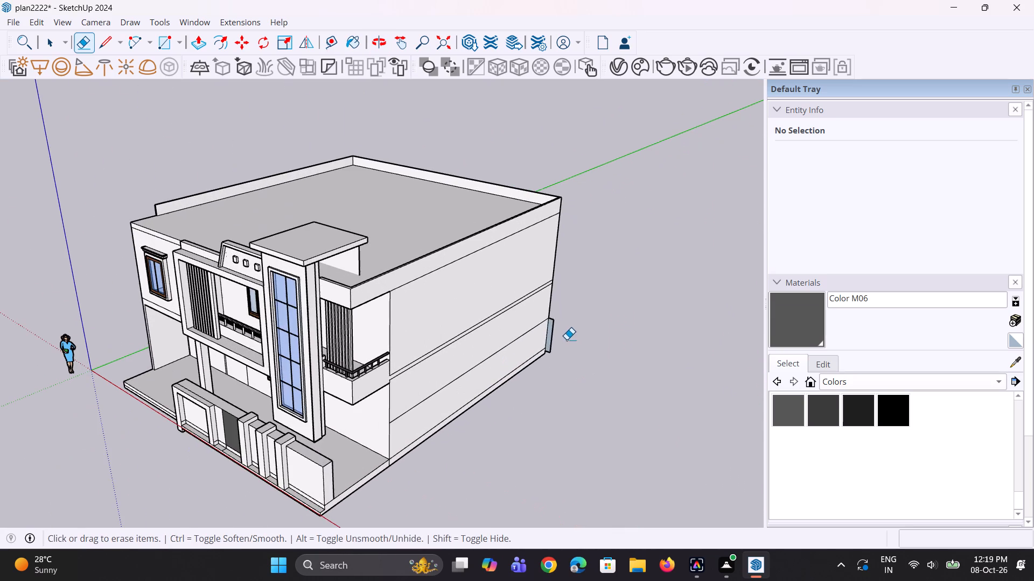
Erase the leftover panel and its stray edges projecting behind the rear end of the side wall.
click(553, 329)
middle_drag(562, 335, 549, 303)
scroll(563, 342, up, 2)
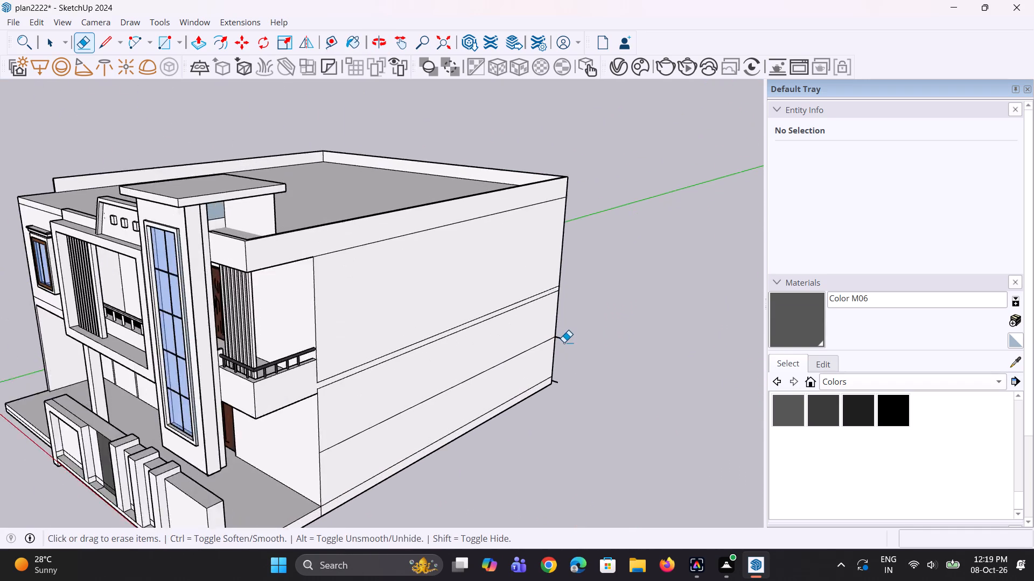
scroll(564, 342, up, 4)
click(561, 339)
click(554, 394)
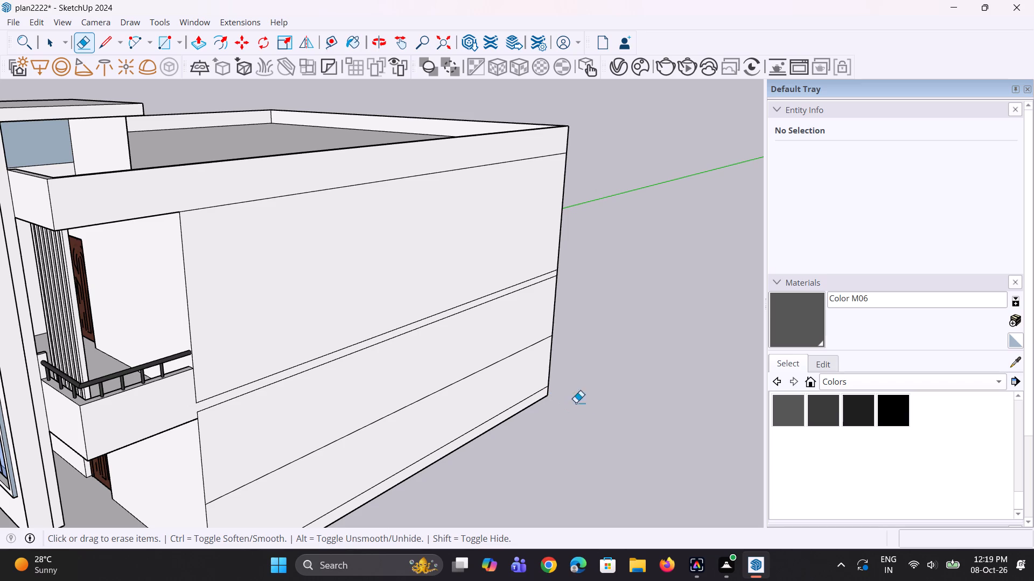
Push the base slab's front face back 7 5/8" so it is flush with the front boundary wall.
scroll(578, 369, down, 8)
middle_drag(437, 490, 432, 453)
scroll(323, 528, up, 4)
middle_drag(344, 493, 367, 511)
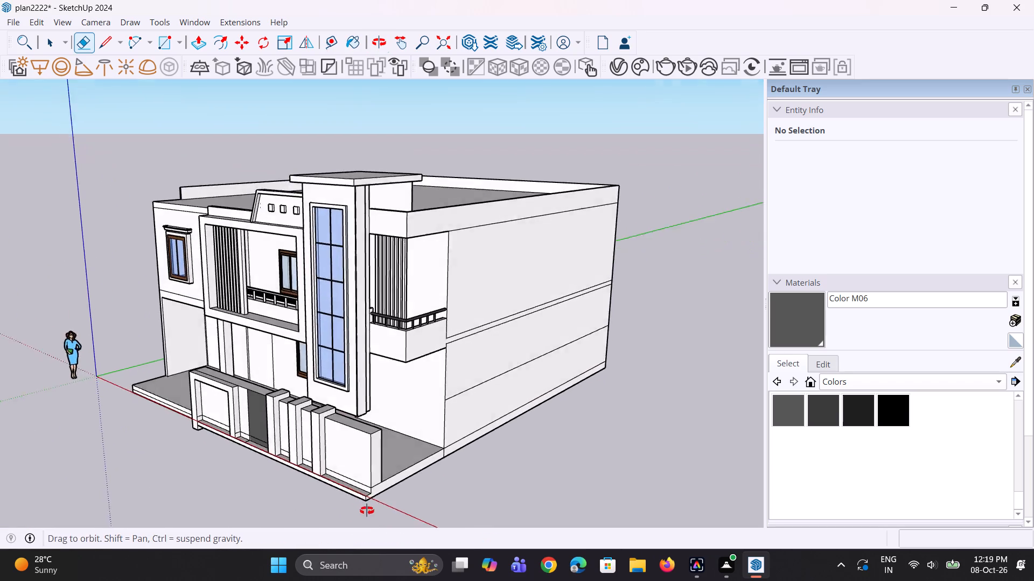
middle_drag(367, 511, 406, 526)
scroll(387, 498, up, 7)
middle_drag(392, 507, 526, 391)
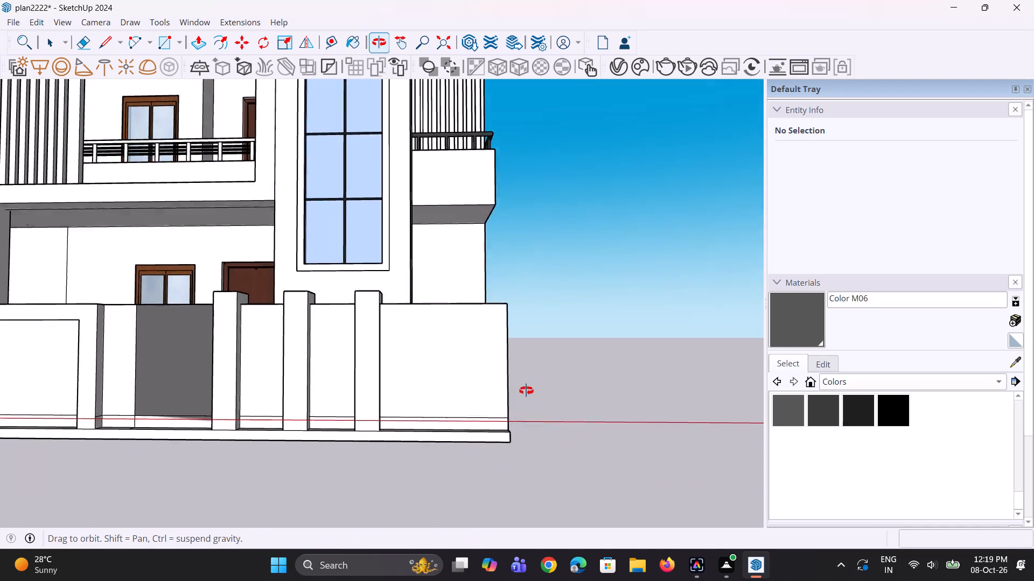
middle_drag(526, 391, 505, 440)
scroll(477, 469, down, 1)
middle_drag(476, 469, 425, 473)
scroll(403, 477, up, 3)
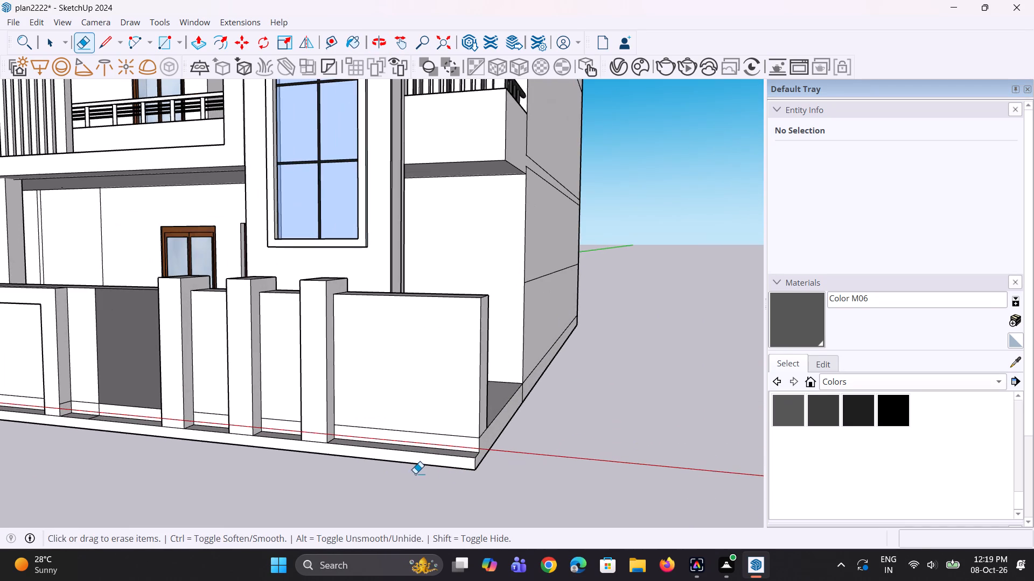
key(p)
click(448, 465)
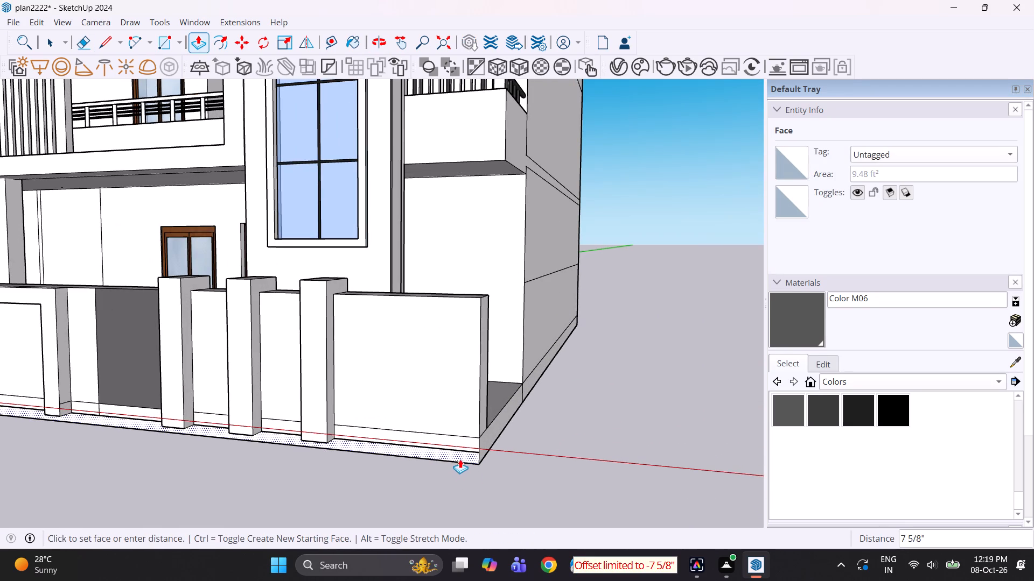
click(439, 429)
Erase the seam lines between the boundary wall and the slab's front face, beside and between the small pillars.
middle_drag(436, 458, 521, 431)
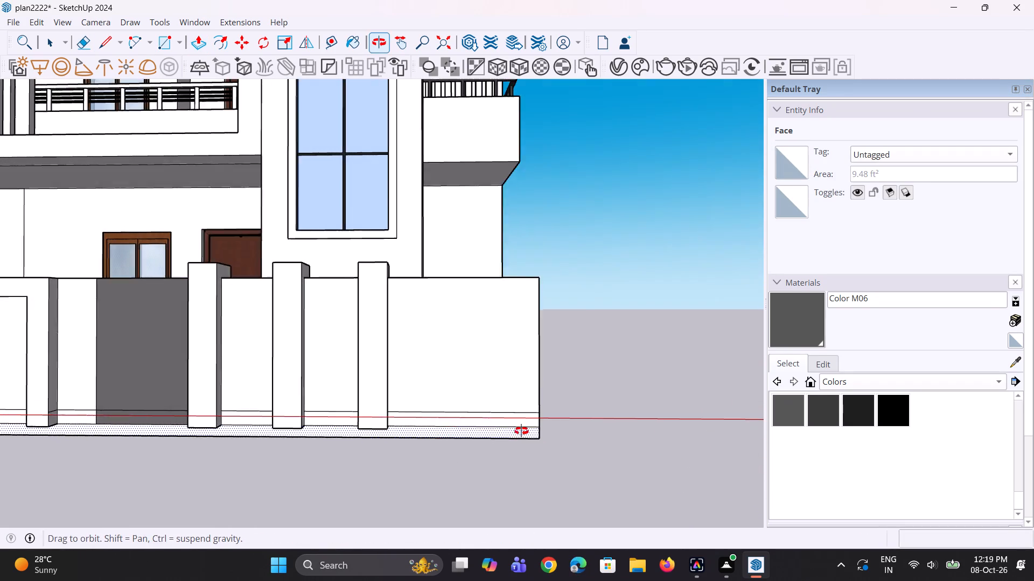
scroll(521, 431, down, 4)
middle_drag(520, 430, 521, 411)
scroll(512, 422, up, 5)
key(e)
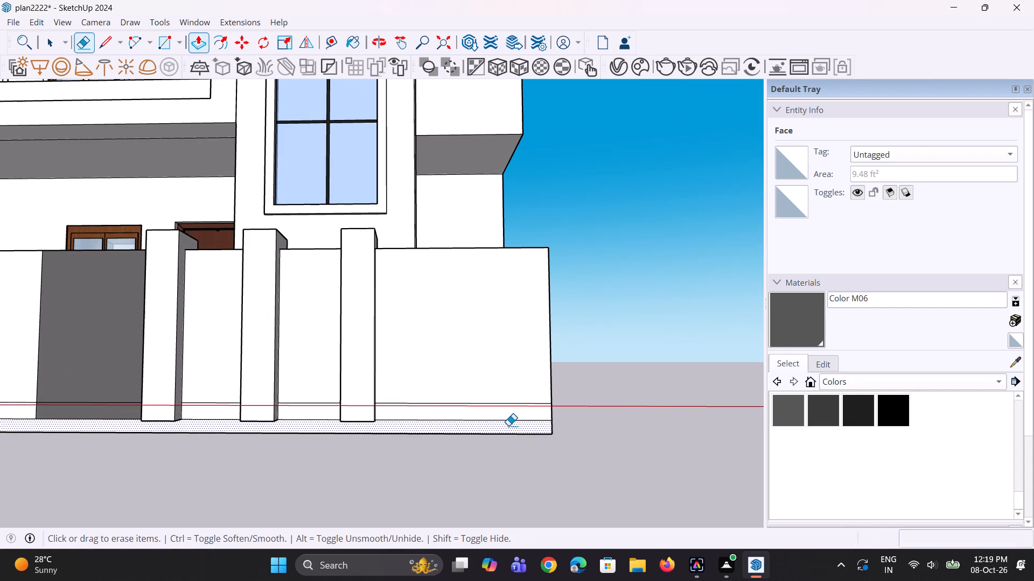
click(508, 422)
click(325, 421)
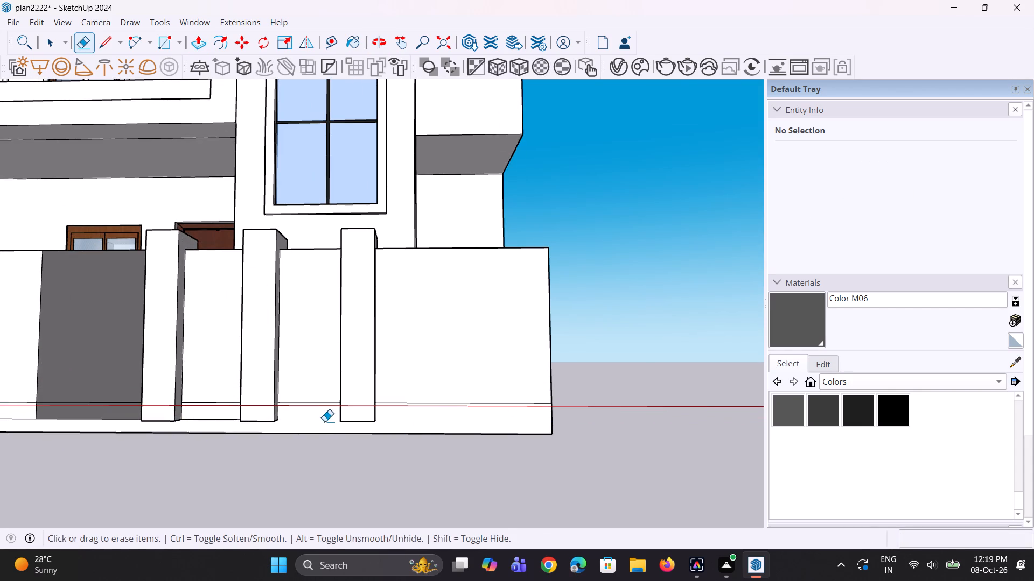
scroll(525, 421, down, 4)
scroll(296, 422, up, 2)
click(302, 418)
scroll(438, 417, down, 3)
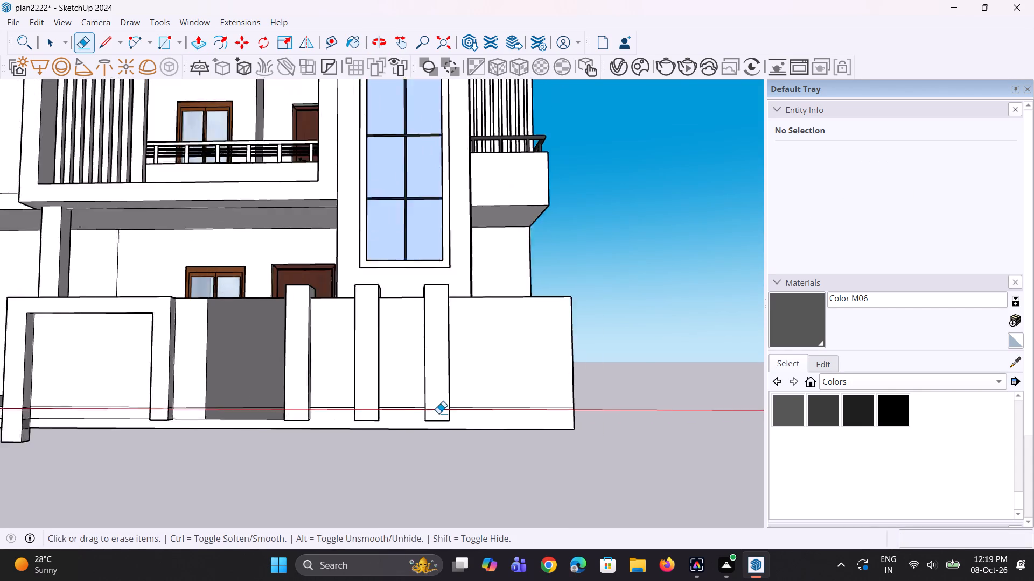
Erase the horizontal dividing line across the ground-floor side wall.
scroll(438, 413, down, 1)
middle_drag(426, 388, 486, 351)
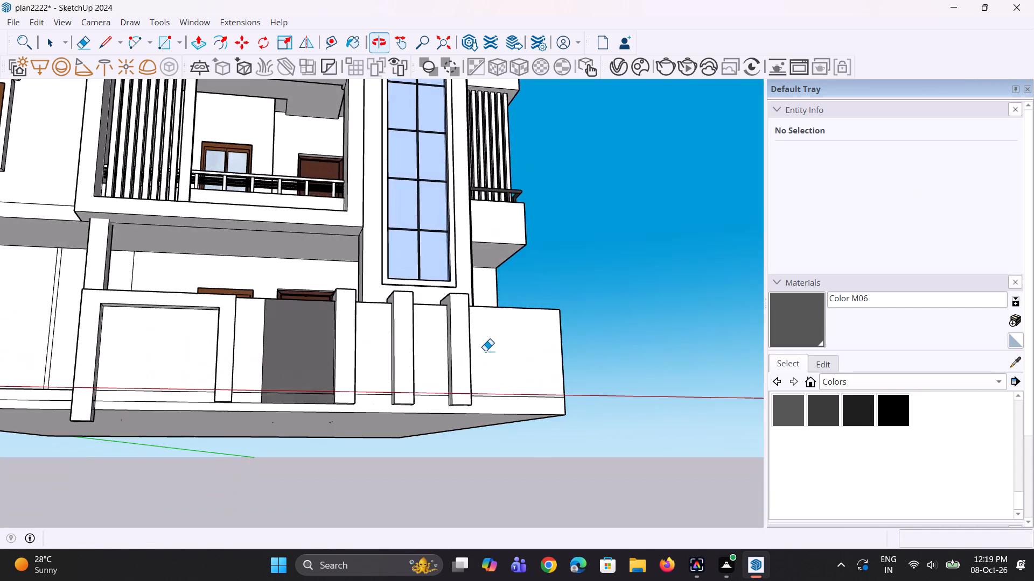
scroll(470, 368, down, 8)
middle_drag(368, 377, 346, 506)
scroll(410, 373, up, 4)
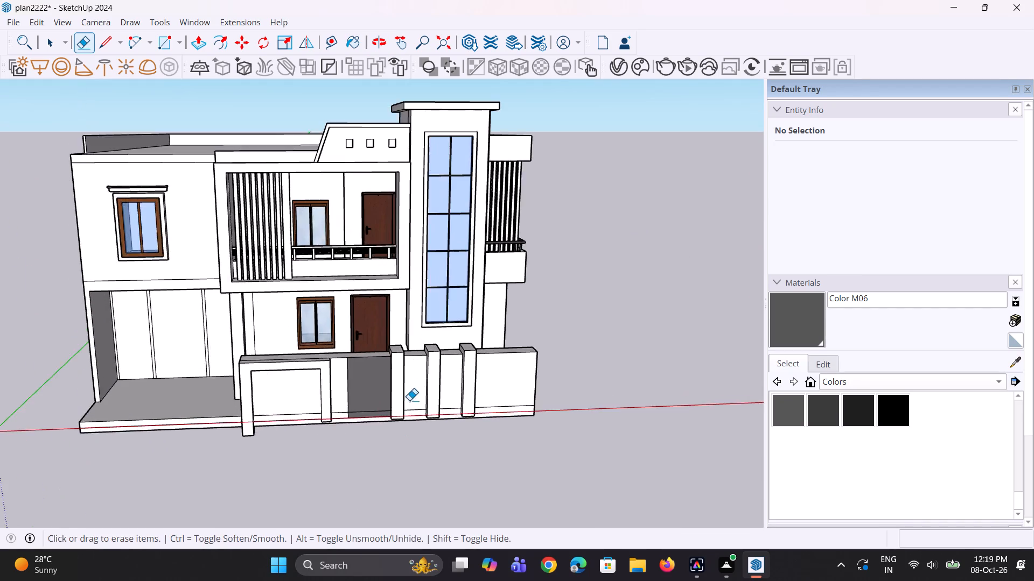
scroll(409, 400, up, 2)
middle_drag(448, 419, 299, 443)
scroll(539, 393, down, 3)
middle_drag(609, 416, 518, 413)
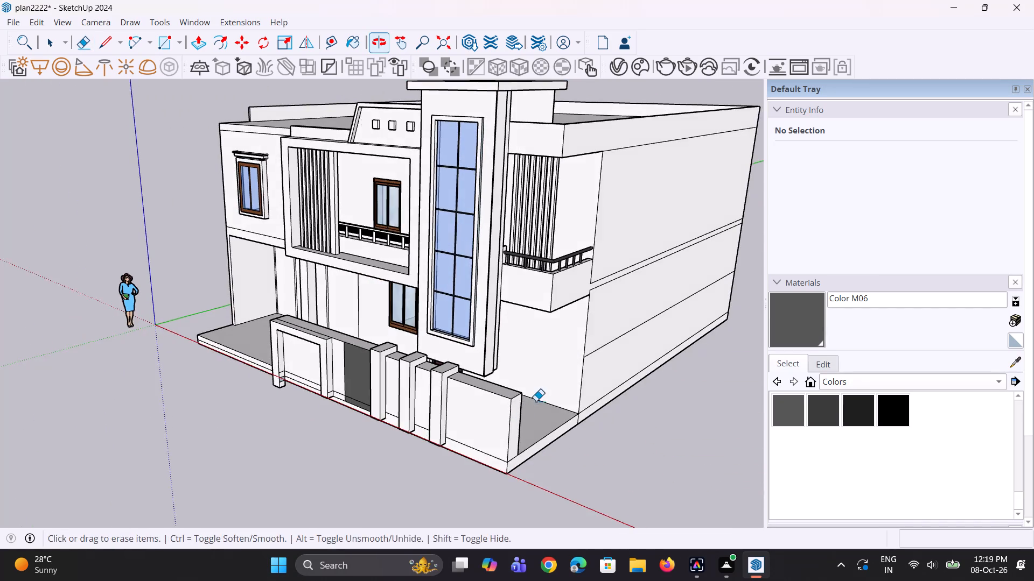
scroll(536, 400, up, 3)
middle_drag(543, 402, 559, 406)
click(634, 316)
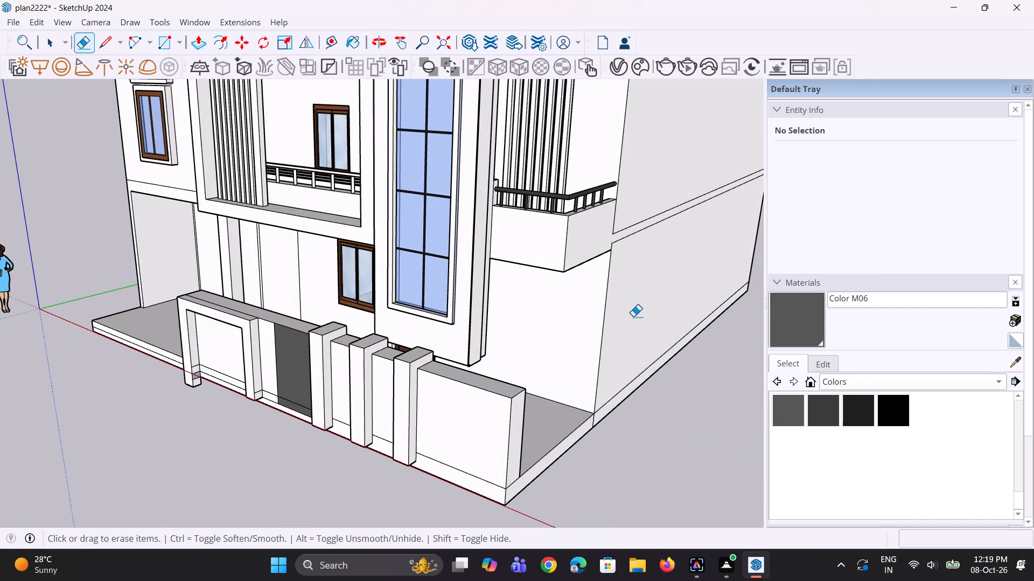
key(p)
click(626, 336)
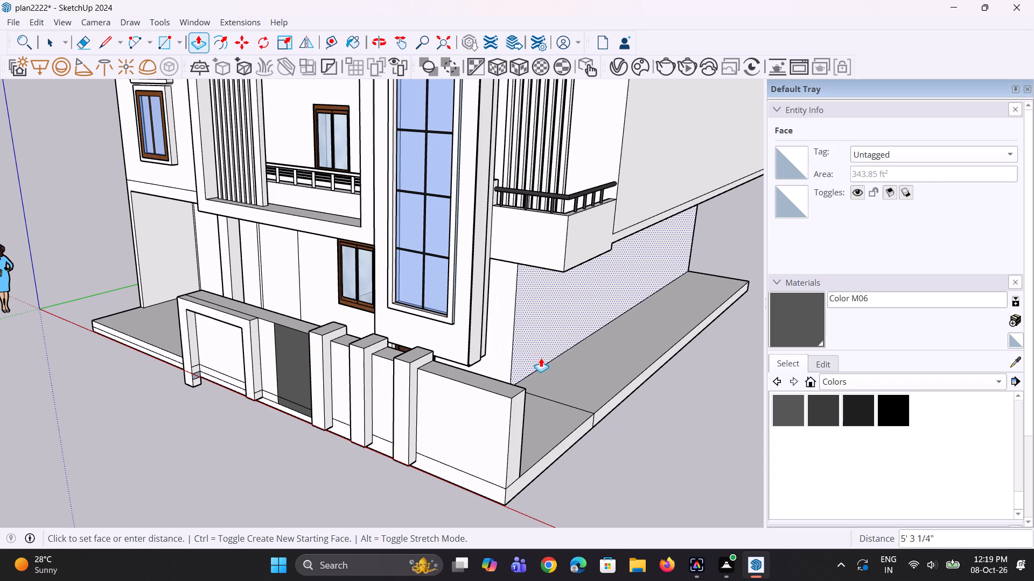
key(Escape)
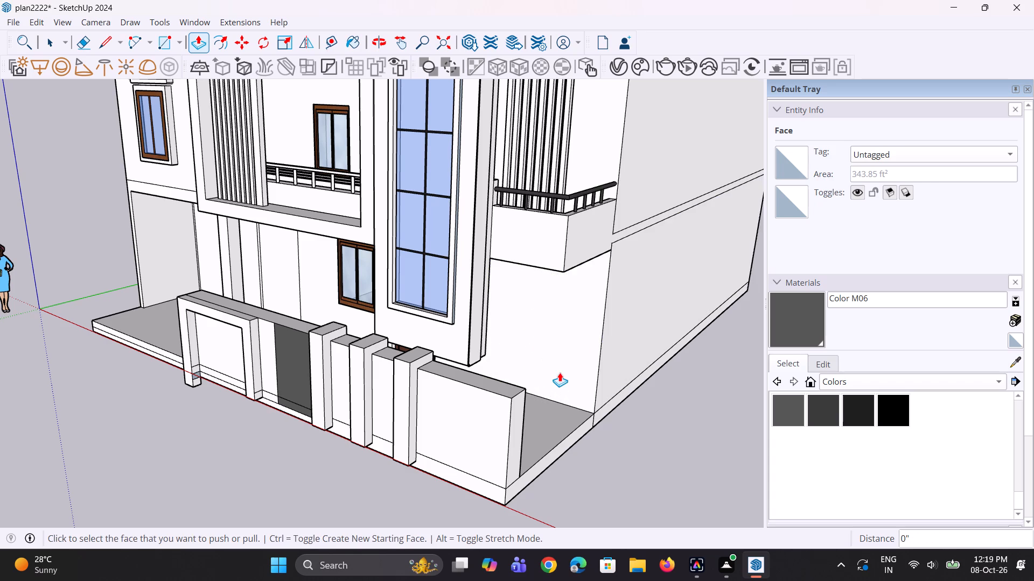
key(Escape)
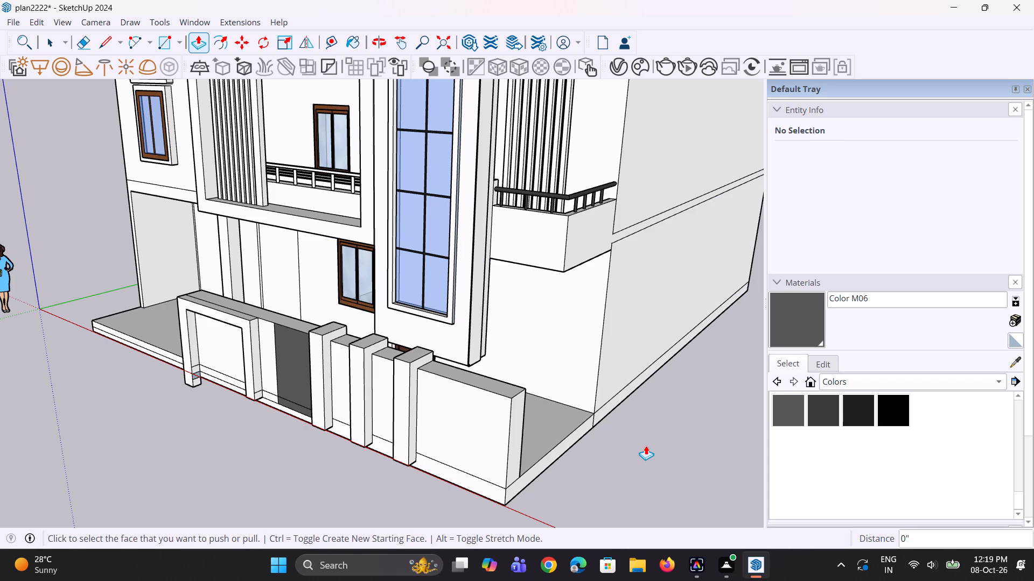
Shorten the front boundary wall by pushing its end face at the house's side corner in 2' 8 3/16".
scroll(581, 381, down, 3)
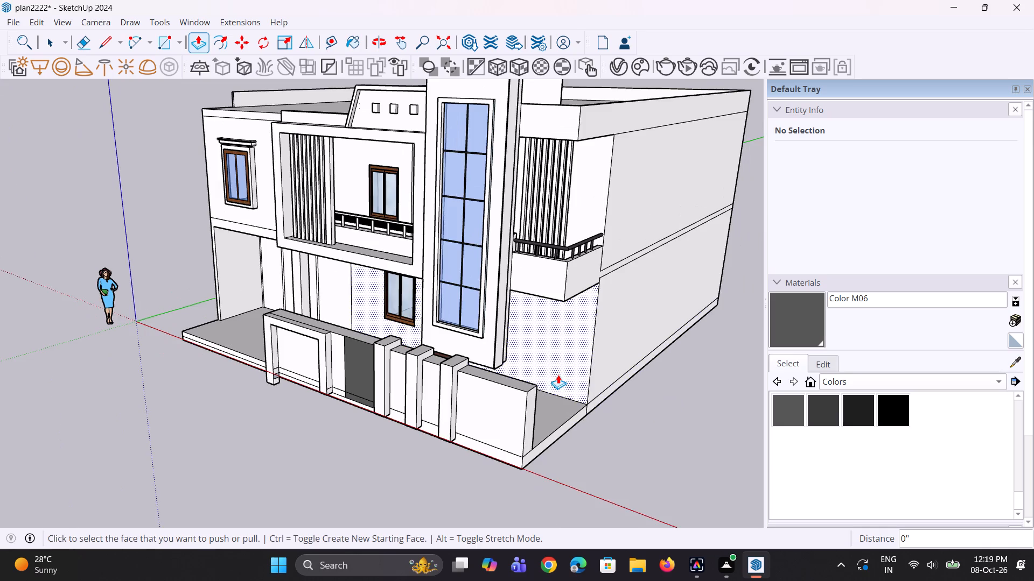
middle_drag(558, 374, 589, 388)
scroll(605, 392, up, 2)
middle_drag(606, 398, 624, 399)
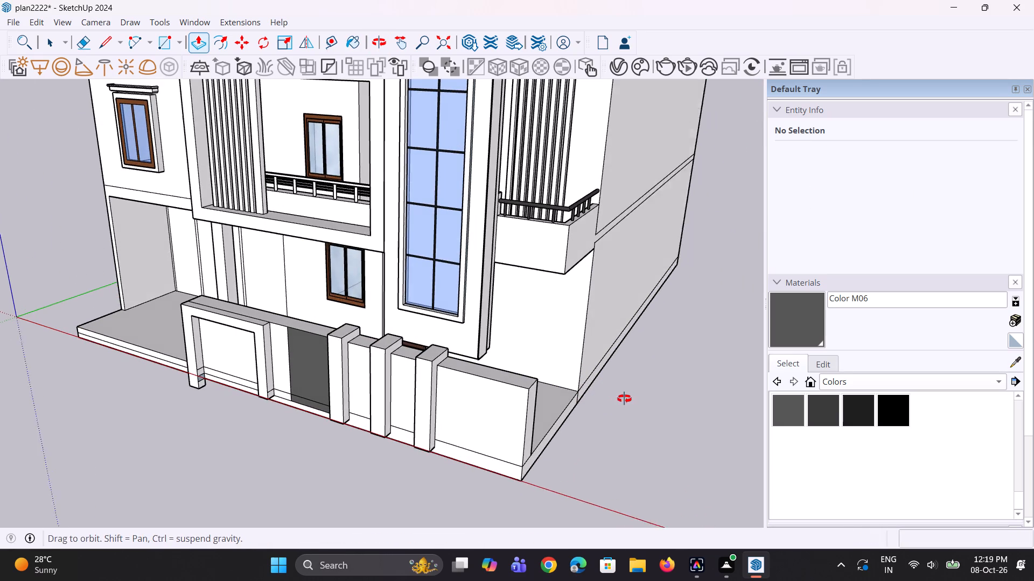
middle_drag(624, 399, 625, 399)
click(535, 416)
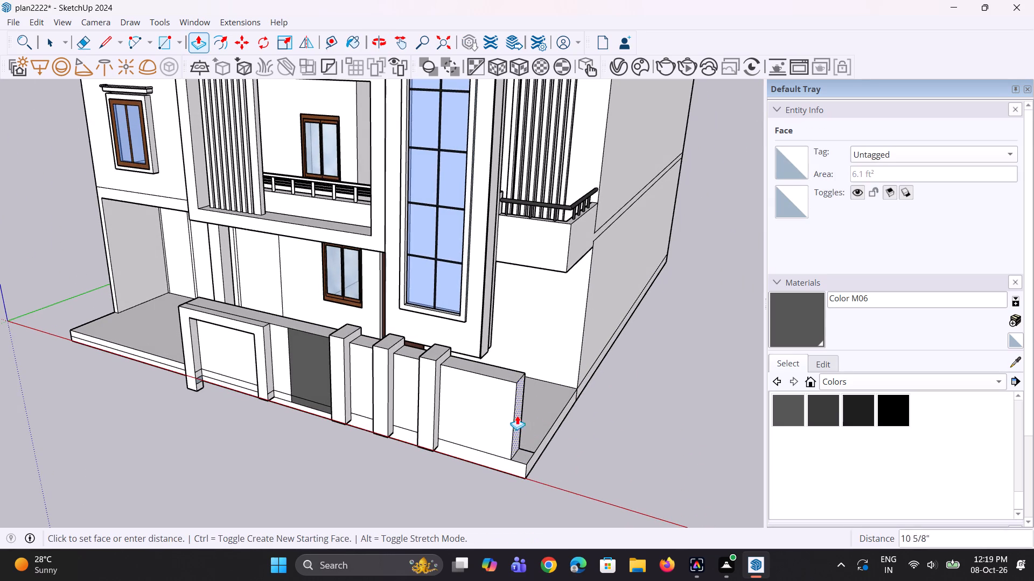
click(485, 416)
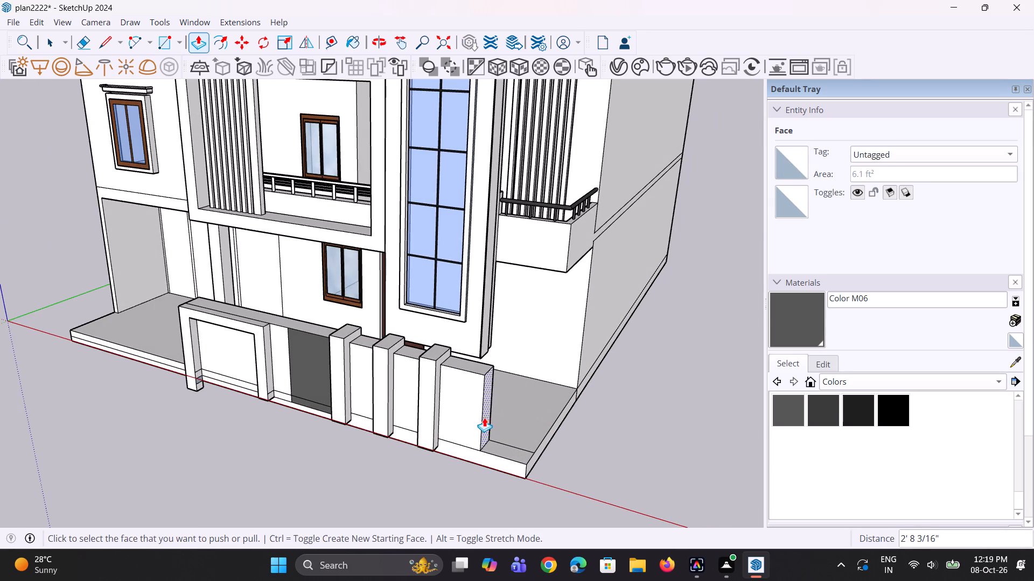
Push the slab's side faces, along the front yard and under the side wall, in line with the shortened boundary wall's end.
click(529, 464)
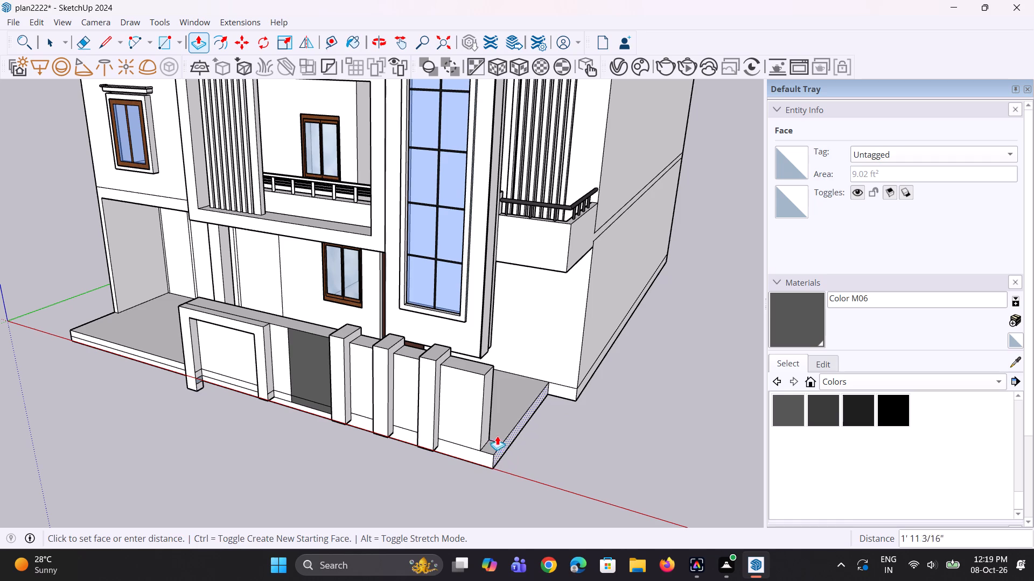
click(486, 430)
click(580, 391)
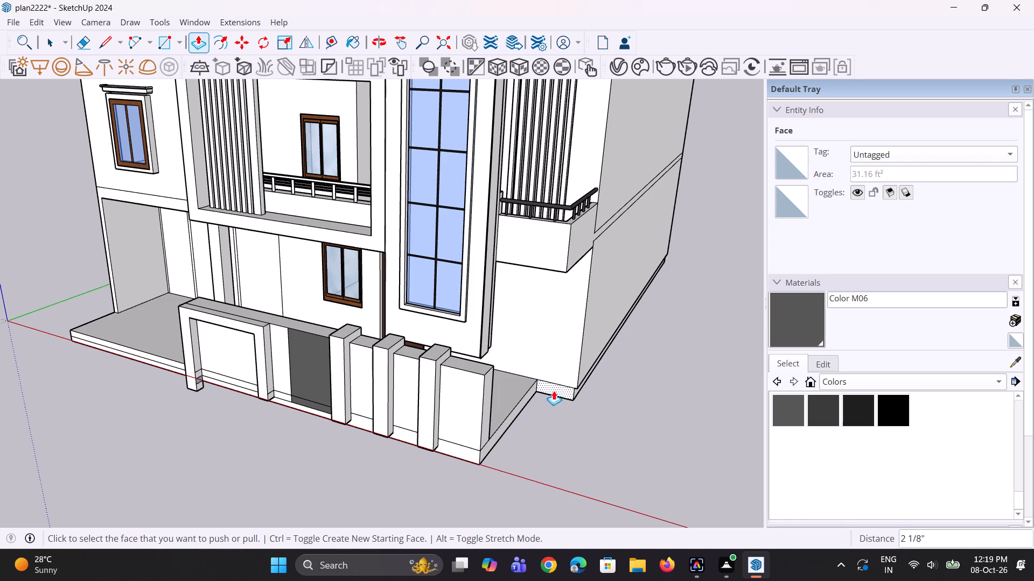
click(575, 392)
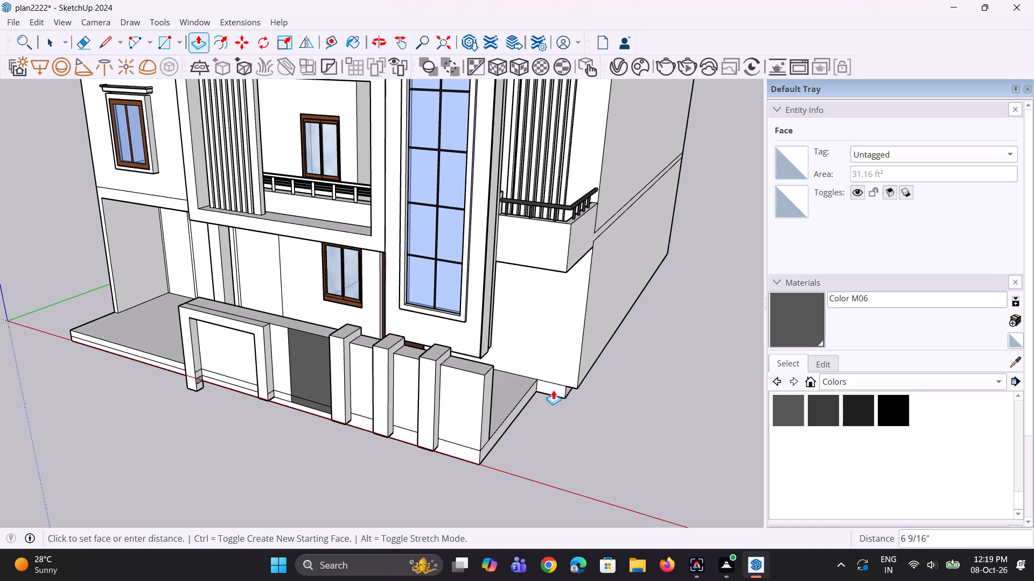
click(532, 391)
Push the ground-floor side wall in 2' 8 3/16", flush with the slab's side.
click(583, 359)
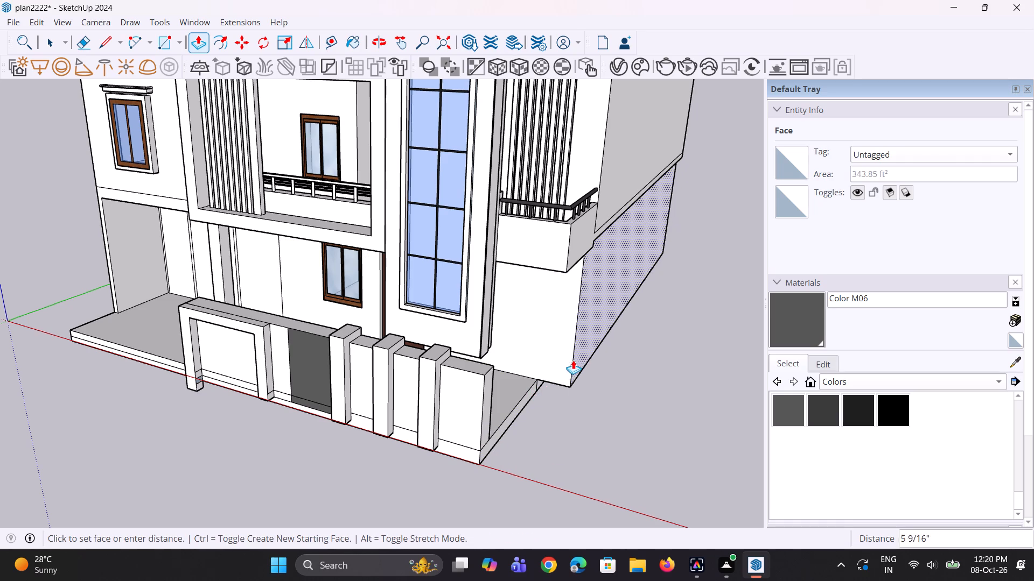
click(537, 386)
Examine the alignment of the boundary wall's end, the slab's side and the ground-floor side wall from several angles.
middle_drag(567, 352, 557, 336)
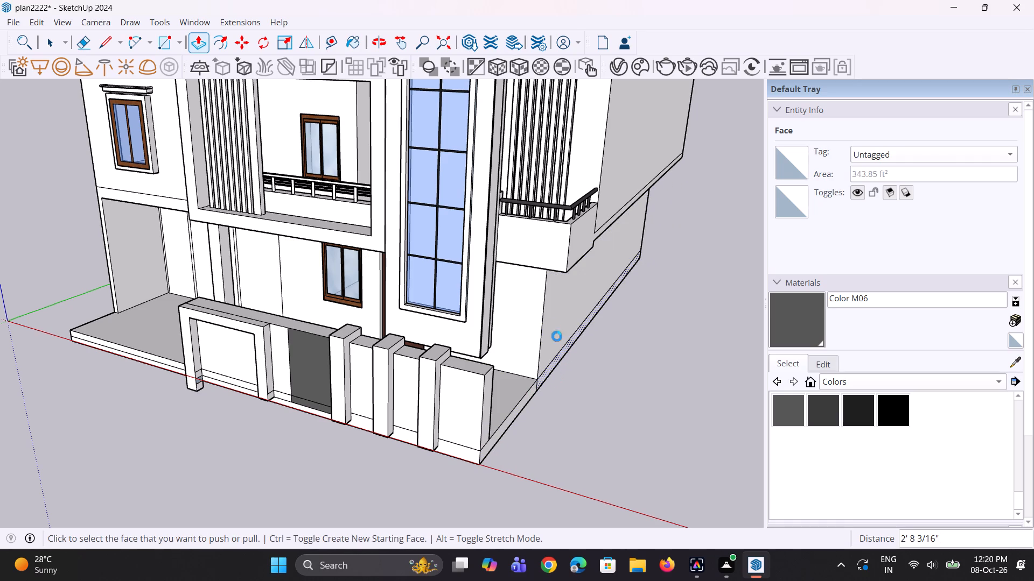
middle_drag(557, 336, 535, 279)
middle_click(593, 330)
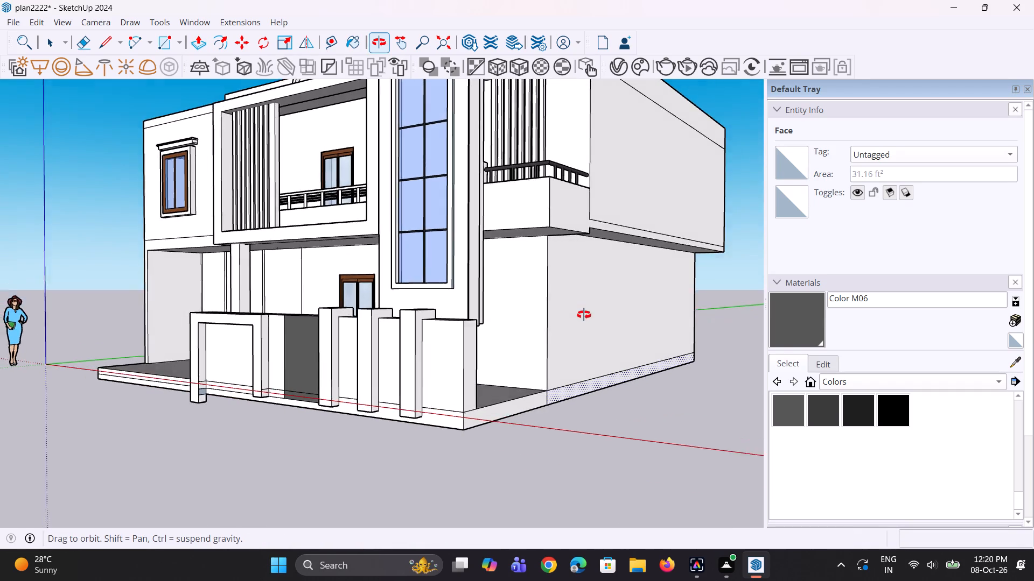
scroll(619, 269, up, 2)
middle_drag(598, 308, 703, 293)
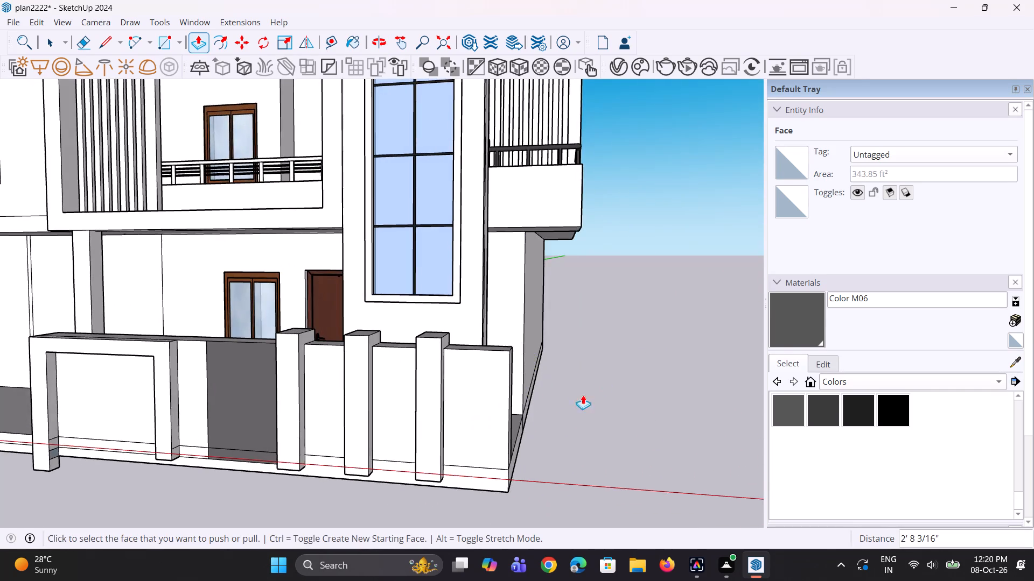
scroll(532, 438, up, 2)
middle_drag(526, 448, 429, 504)
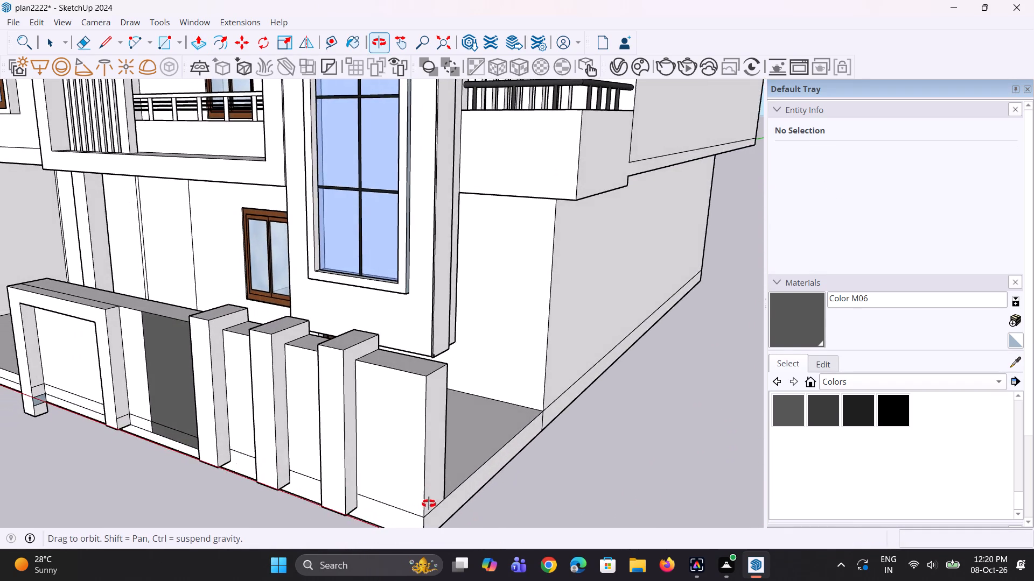
middle_drag(429, 504, 430, 500)
scroll(477, 434, down, 6)
scroll(537, 426, down, 5)
Push/Pull the boundary wall's end face by 5 3/8".
middle_drag(508, 452, 452, 462)
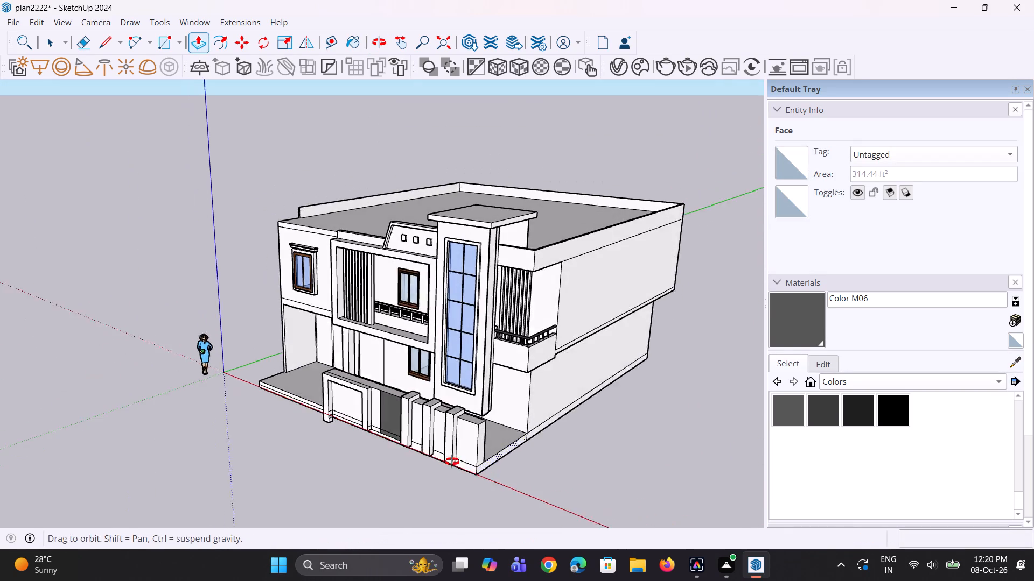
middle_drag(452, 462, 428, 456)
click(466, 446)
click(468, 452)
Copy the inner vertical edge at the boundary wall's end about 1' 6 3/16" along the wall's inner face.
scroll(592, 430, down, 2)
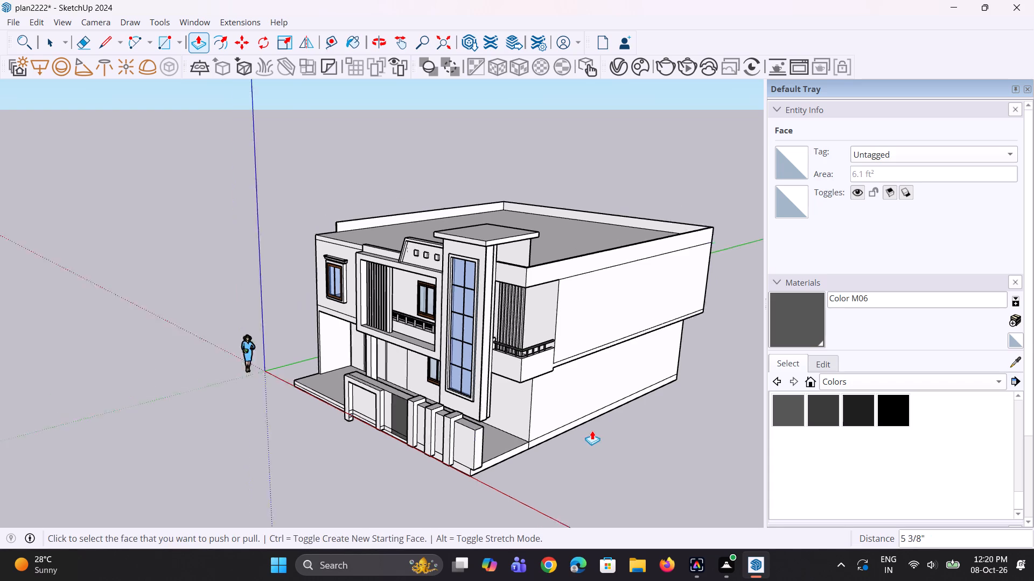
scroll(592, 430, down, 1)
middle_drag(612, 443, 385, 473)
scroll(358, 486, up, 6)
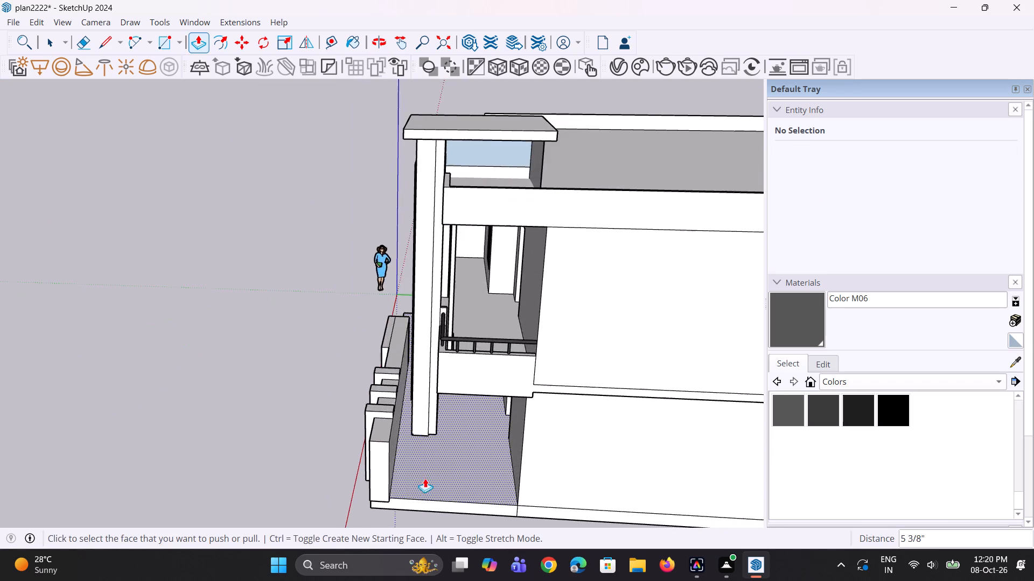
middle_drag(421, 491, 353, 455)
scroll(349, 479, up, 3)
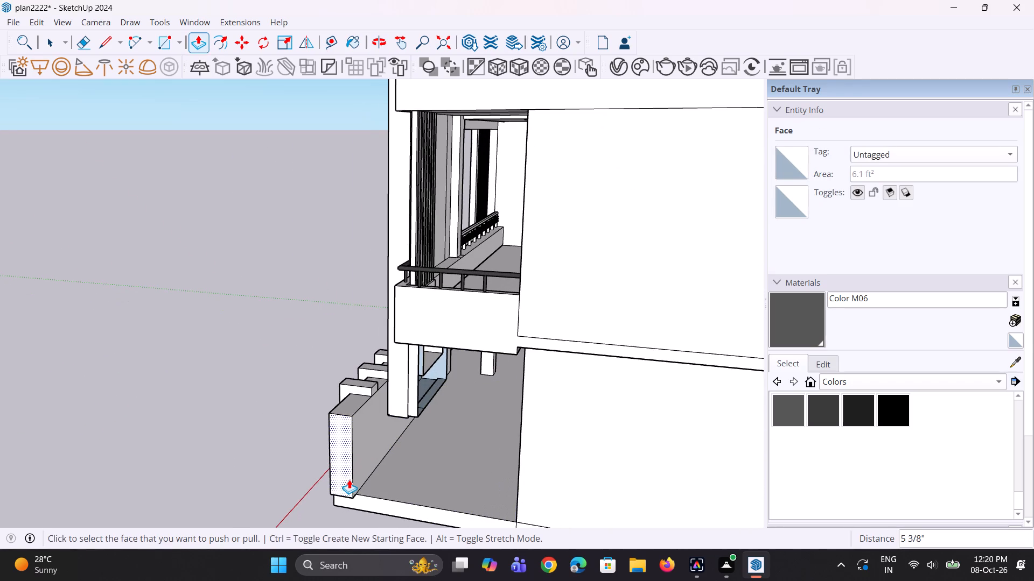
scroll(349, 479, up, 1)
key(space)
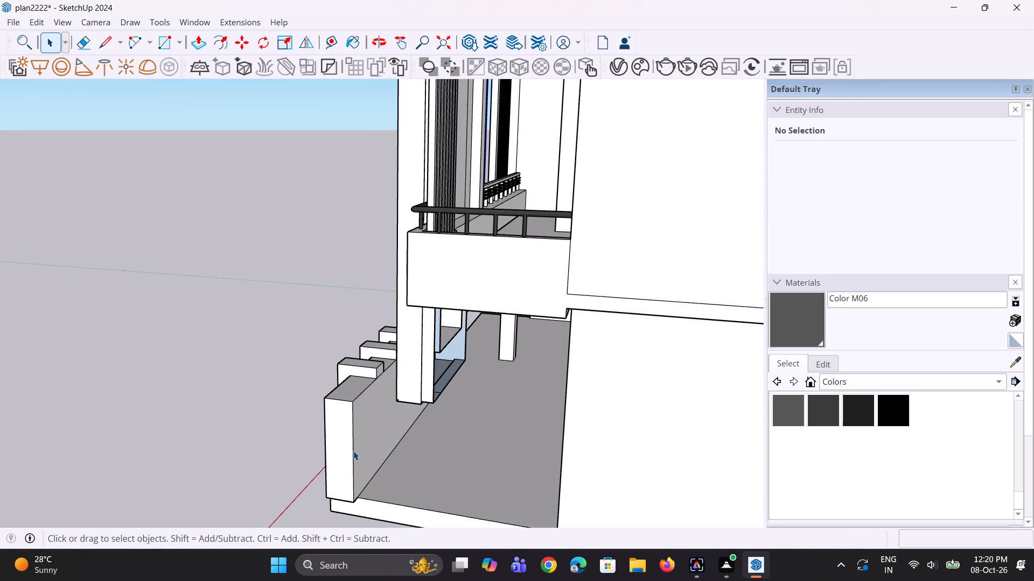
click(353, 451)
key(m)
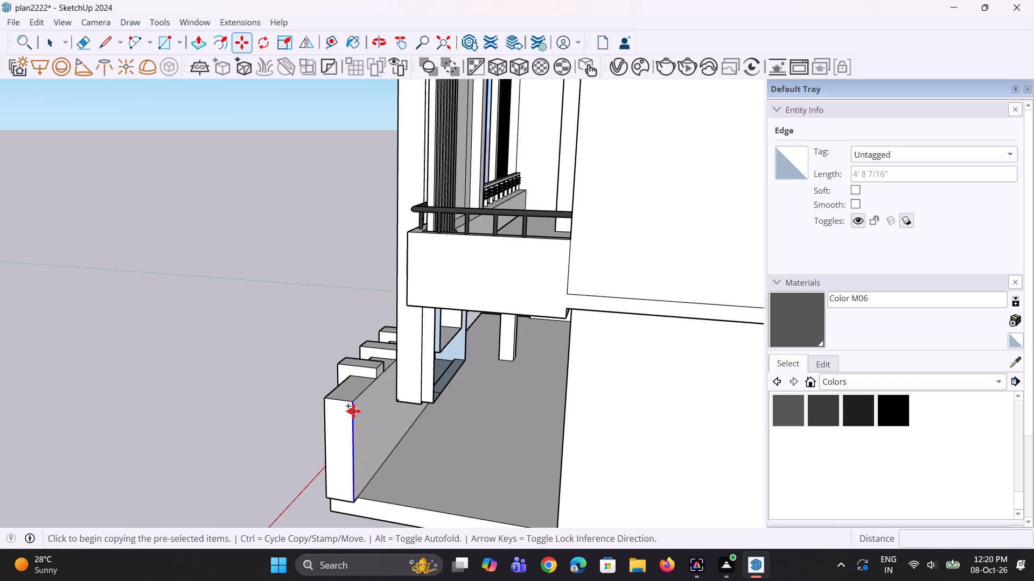
click(353, 404)
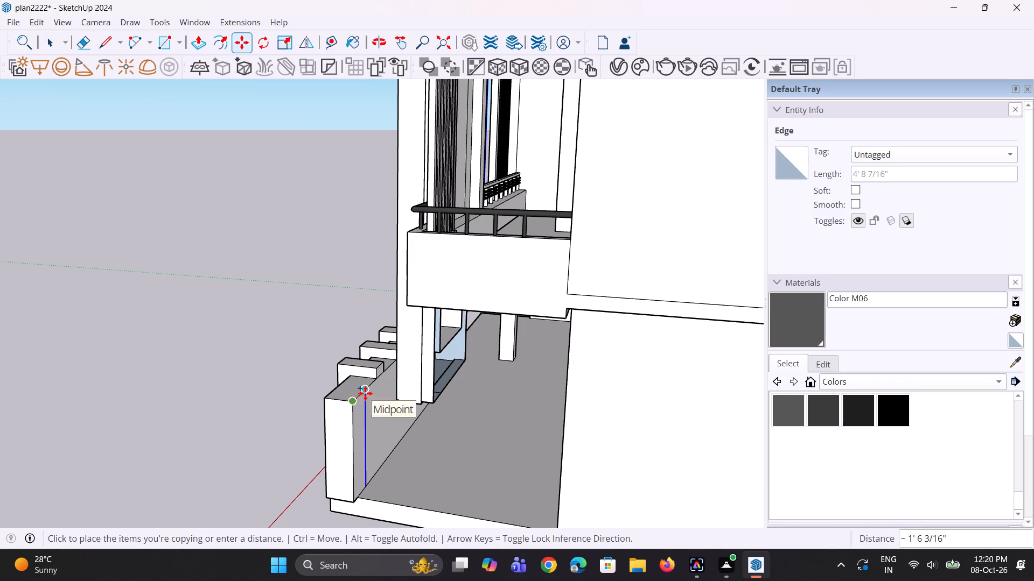
click(365, 393)
key(space)
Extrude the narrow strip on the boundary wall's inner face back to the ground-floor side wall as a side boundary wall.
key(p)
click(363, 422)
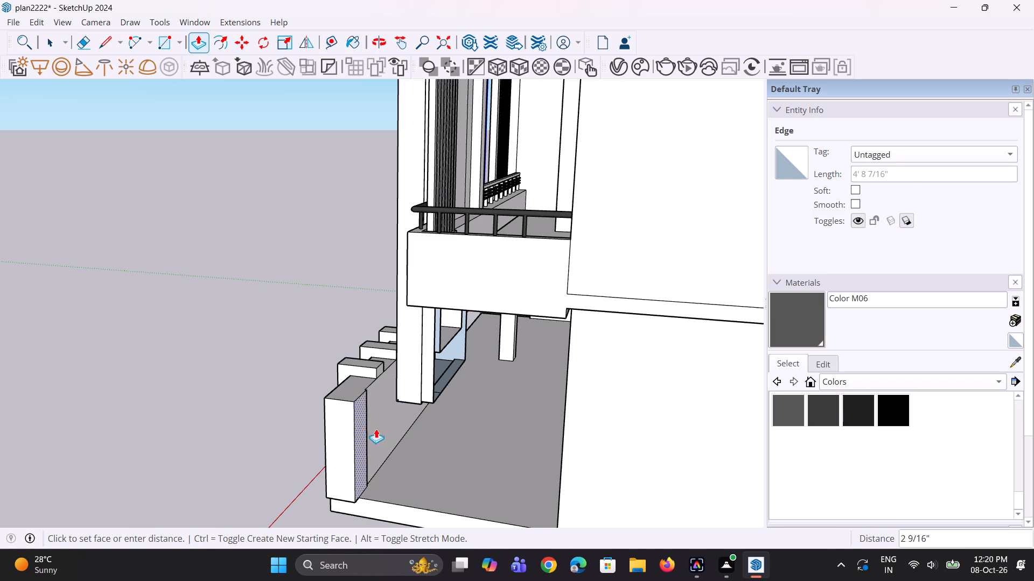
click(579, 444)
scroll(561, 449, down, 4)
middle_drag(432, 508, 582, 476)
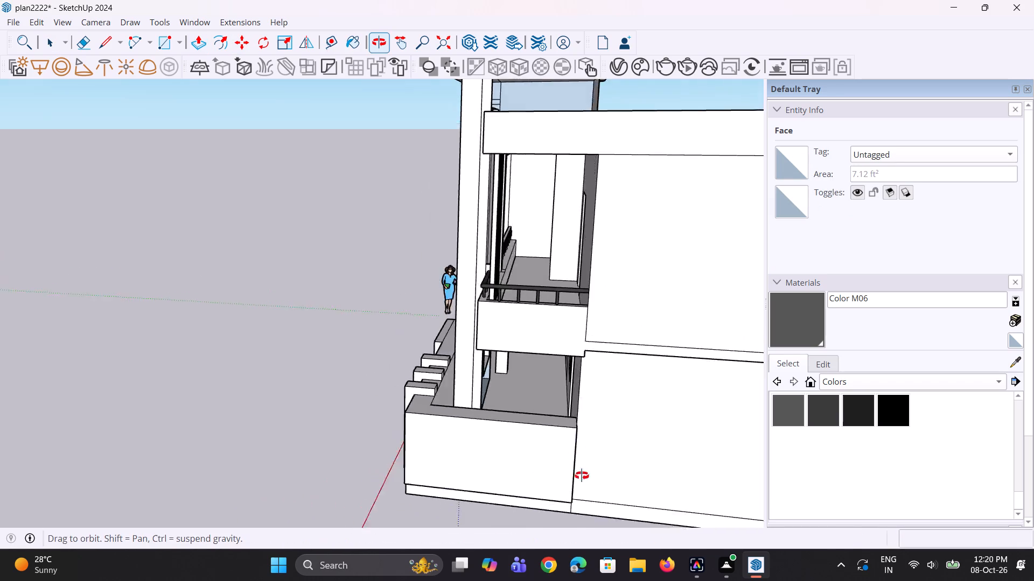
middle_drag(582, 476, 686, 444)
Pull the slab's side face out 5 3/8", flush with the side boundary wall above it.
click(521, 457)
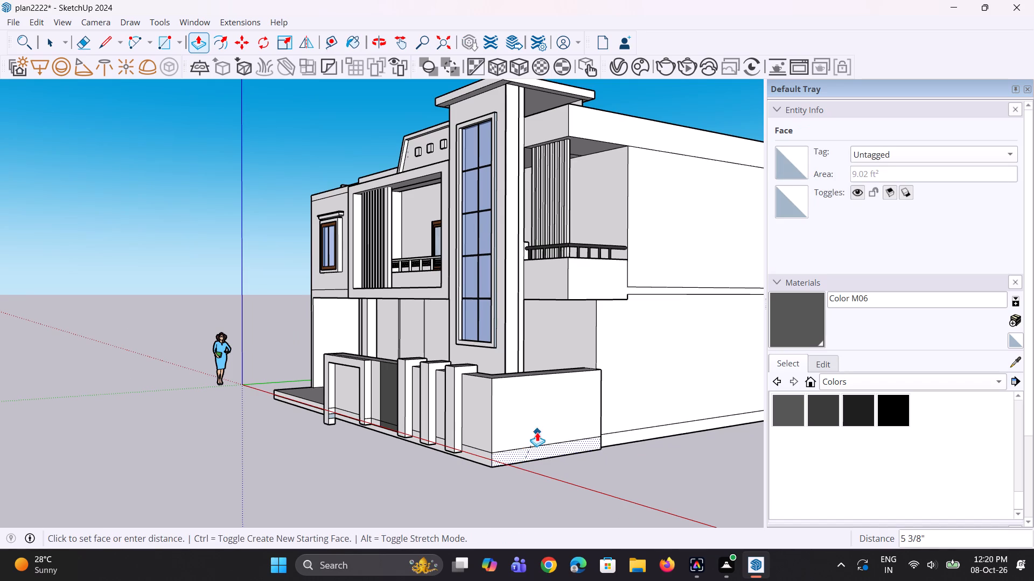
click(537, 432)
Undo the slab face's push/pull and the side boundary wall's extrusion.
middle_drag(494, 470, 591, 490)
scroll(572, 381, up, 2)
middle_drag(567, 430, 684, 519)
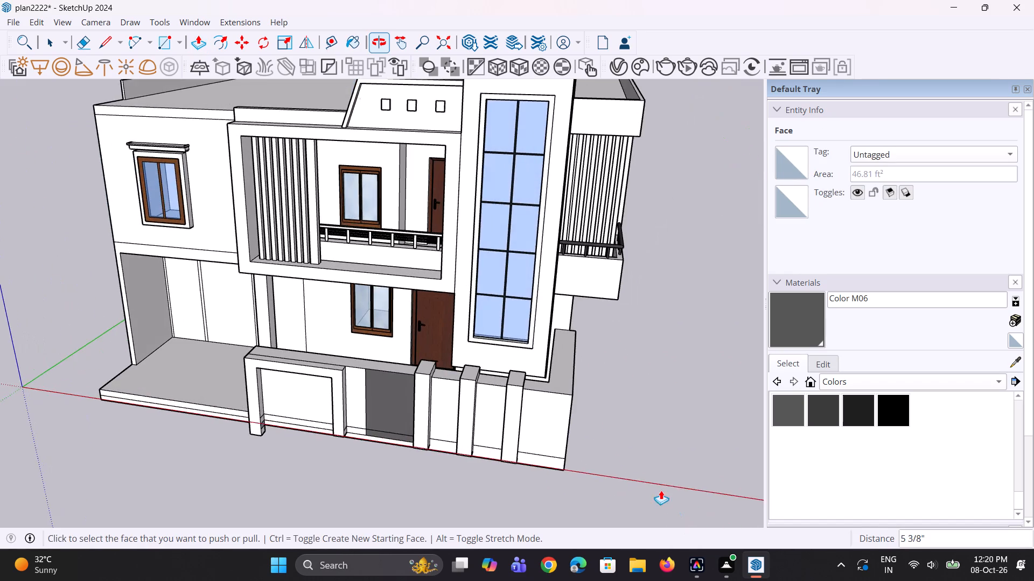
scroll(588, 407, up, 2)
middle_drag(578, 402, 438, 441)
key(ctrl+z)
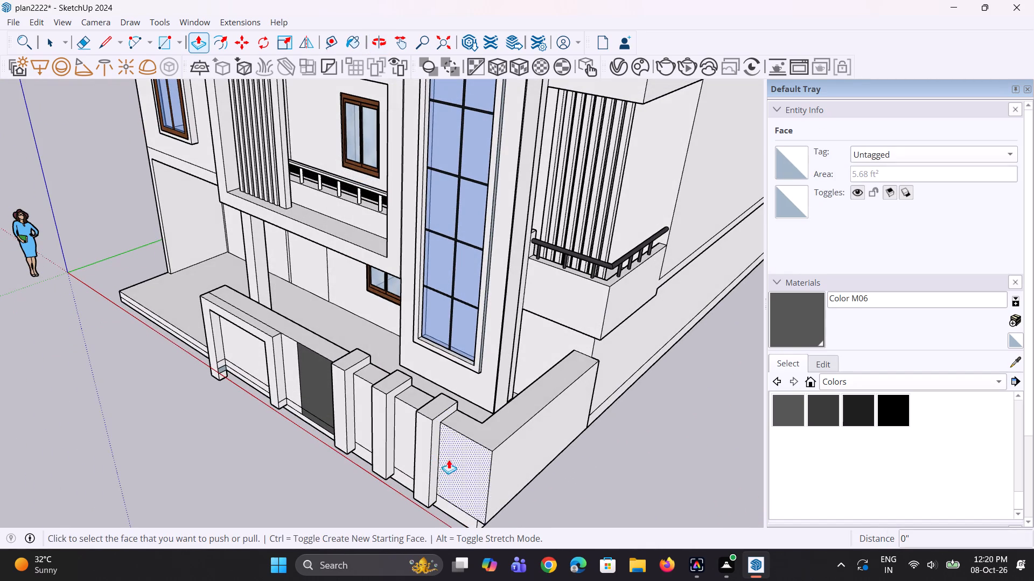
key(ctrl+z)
Move the copied vertical edge on the boundary wall's inner face 1' toward the wall's end.
scroll(536, 435, down, 4)
middle_drag(536, 440, 134, 432)
scroll(235, 498, up, 2)
key(space)
key(space)
click(296, 473)
scroll(296, 494, up, 2)
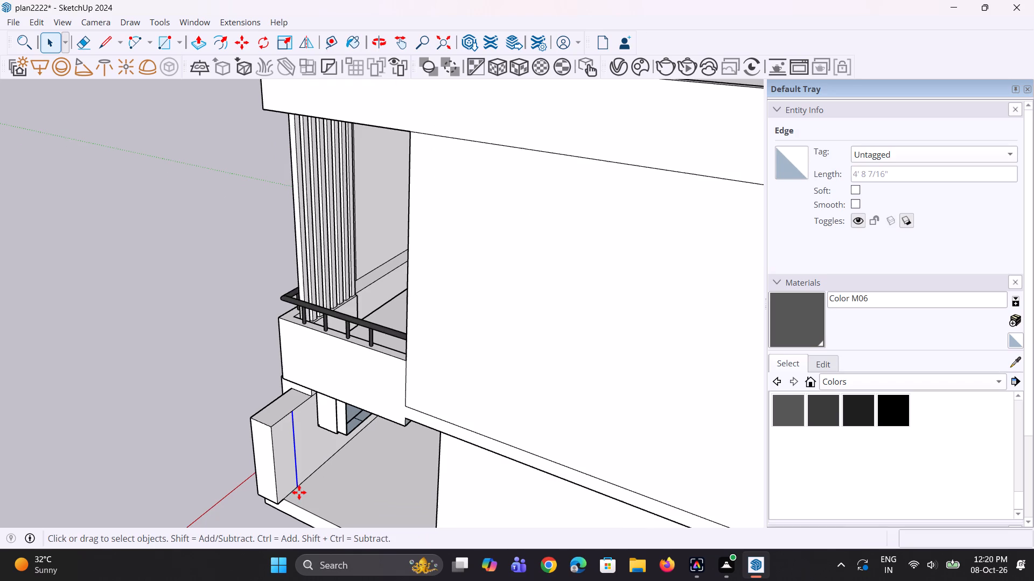
key(m)
click(299, 488)
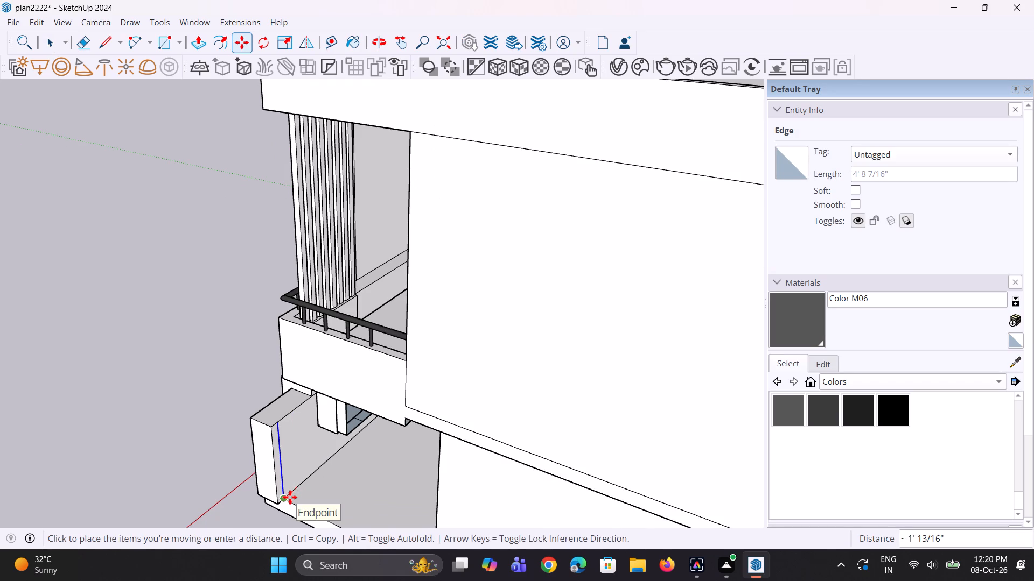
scroll(289, 497, up, 3)
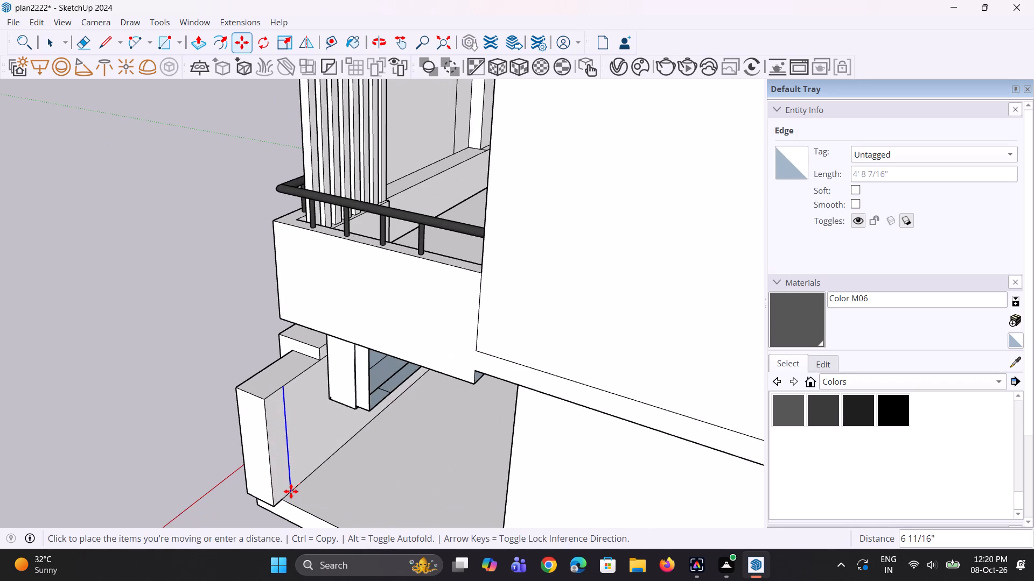
scroll(284, 495, up, 3)
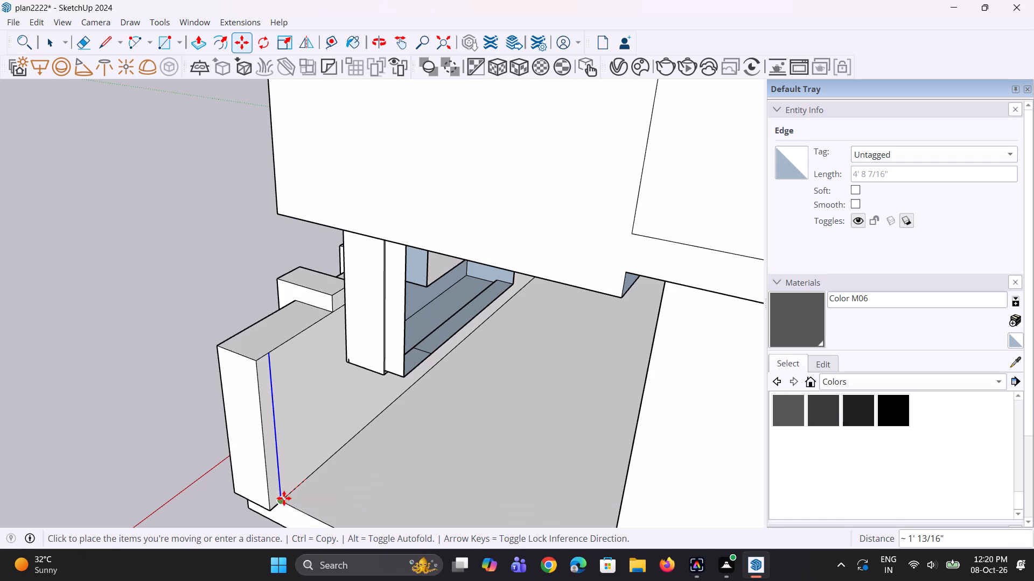
text(1')
key(Return)
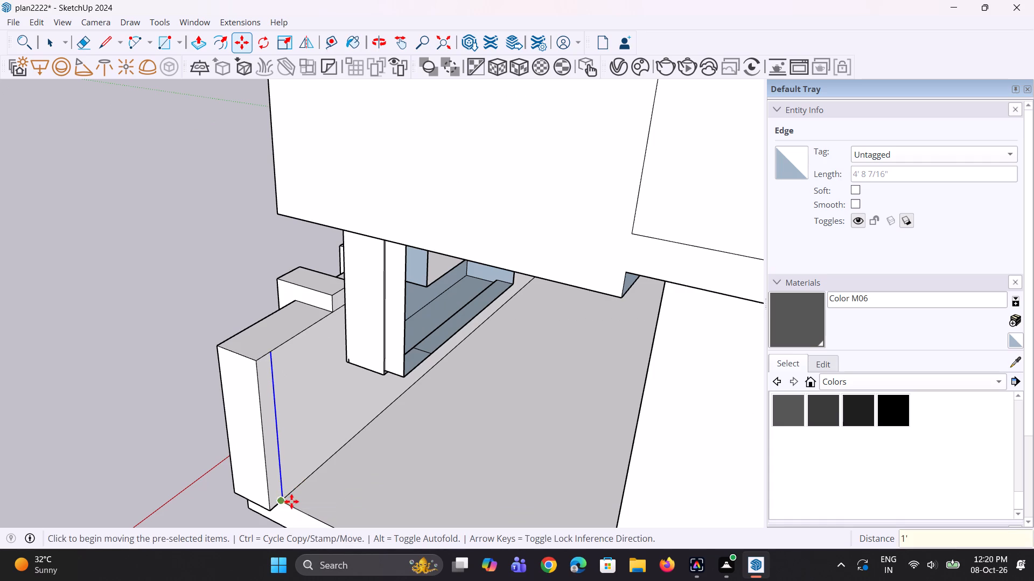
Extrude the narrowed strip 8' 7 7/8" back to the ground-floor side wall to form the side boundary wall.
key(p)
click(275, 477)
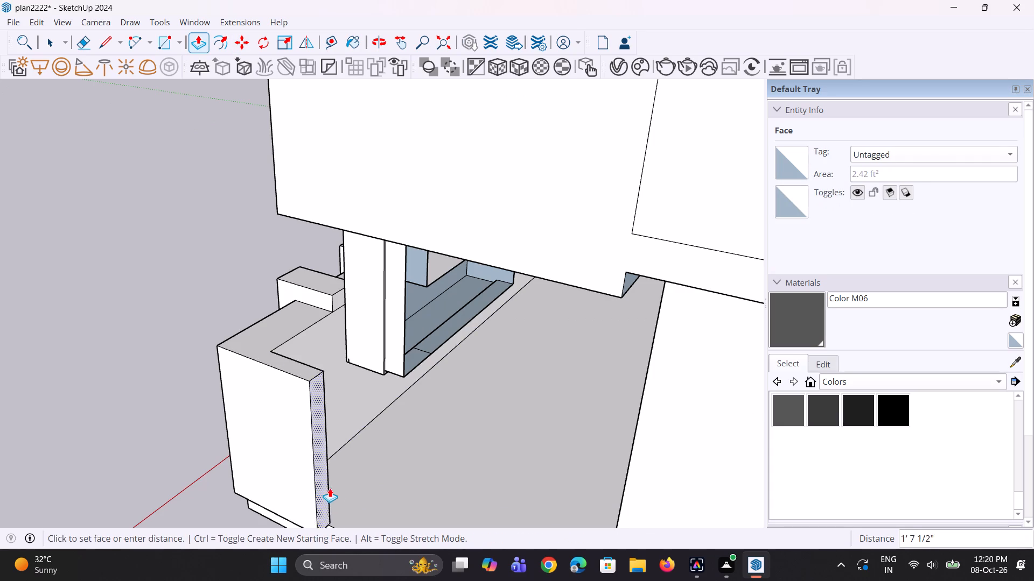
scroll(330, 488, down, 3)
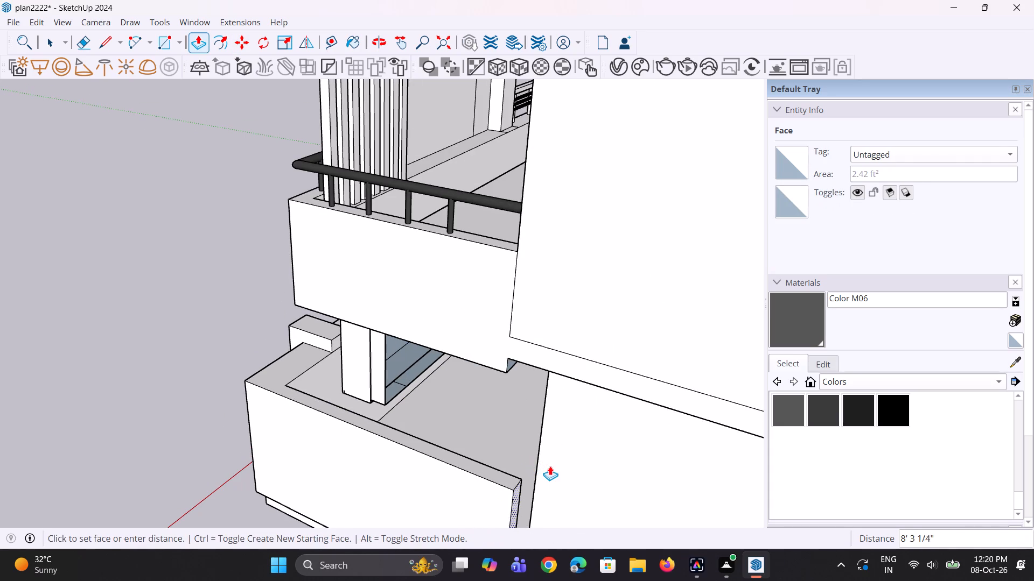
click(544, 444)
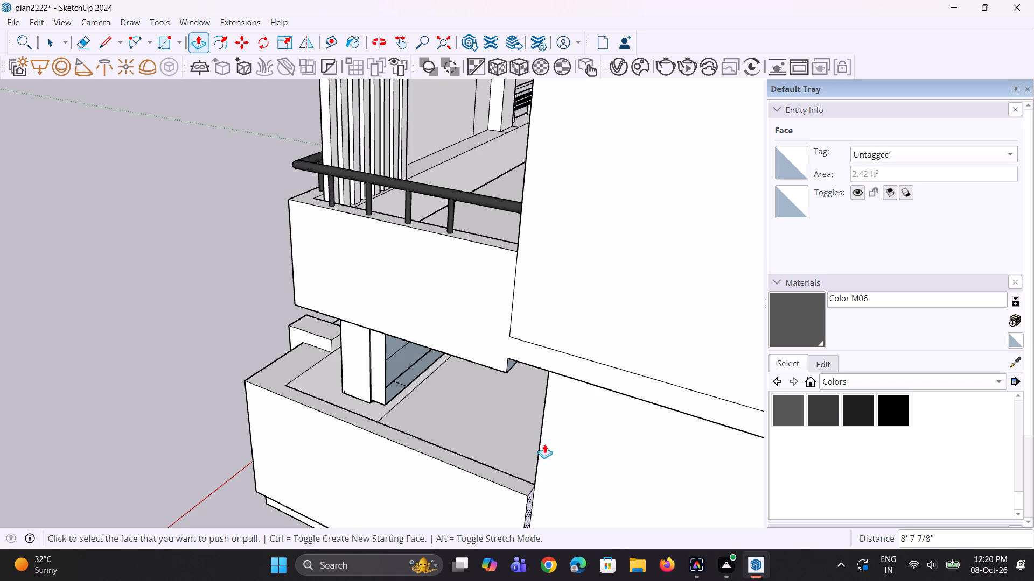
Pull the ground-floor side wall's face out 5 3/8", flush with the outer face of the side boundary wall.
scroll(544, 443, down, 6)
middle_drag(534, 492, 883, 482)
middle_drag(504, 428, 627, 394)
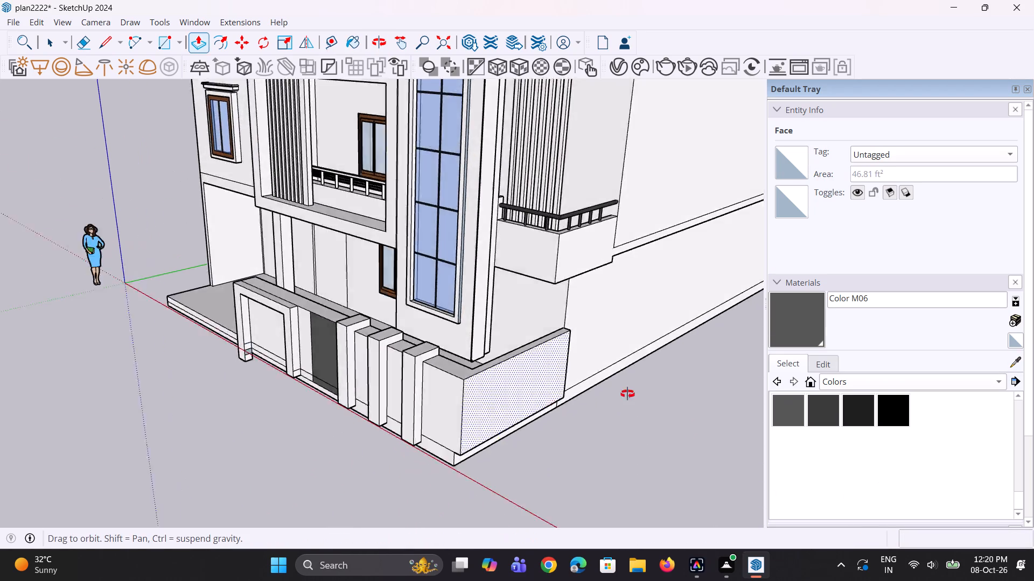
middle_drag(627, 394, 809, 386)
middle_drag(560, 353, 527, 424)
scroll(509, 299, up, 6)
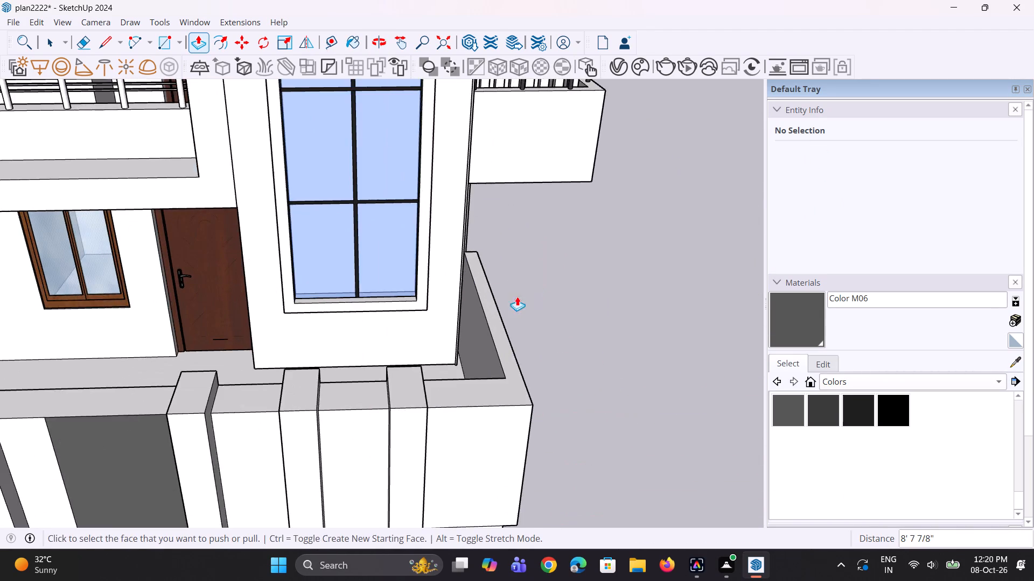
middle_drag(503, 295, 447, 271)
middle_click(485, 346)
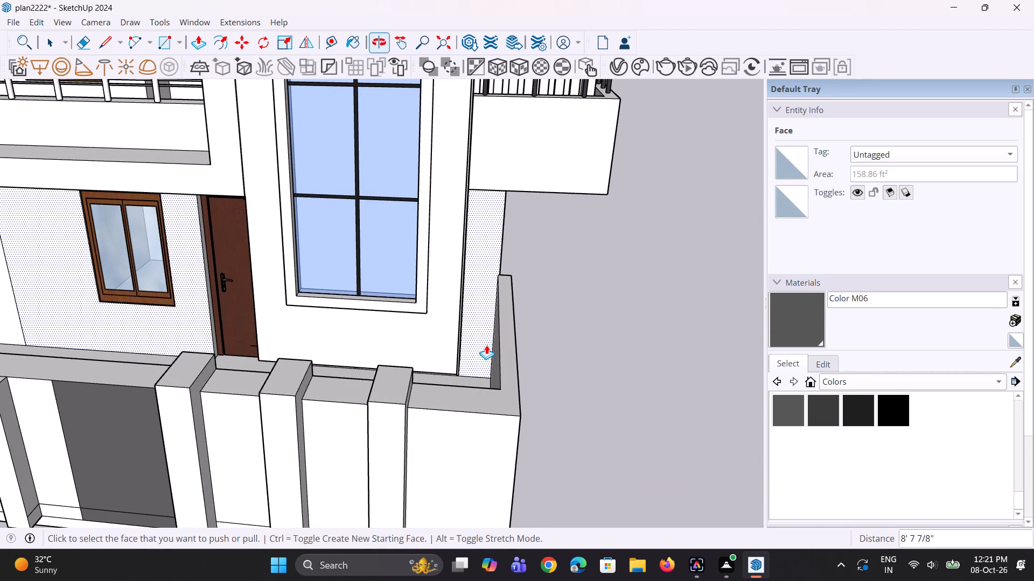
middle_drag(572, 333, 319, 256)
scroll(433, 311, up, 1)
click(682, 377)
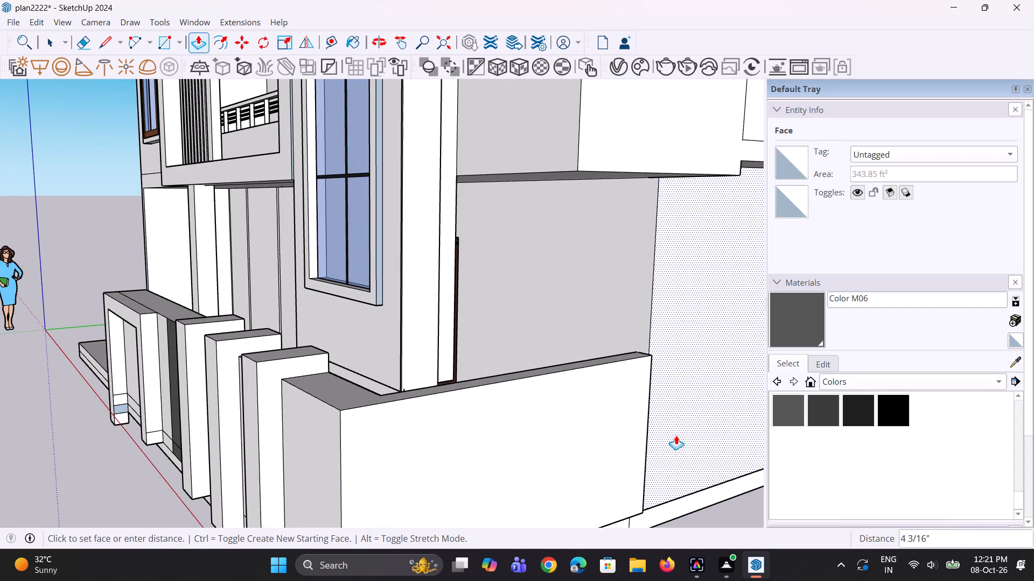
click(637, 498)
Pull the slab's side faces, under the side boundary wall and under the house's side wall, flush with the walls above.
scroll(602, 429, down, 4)
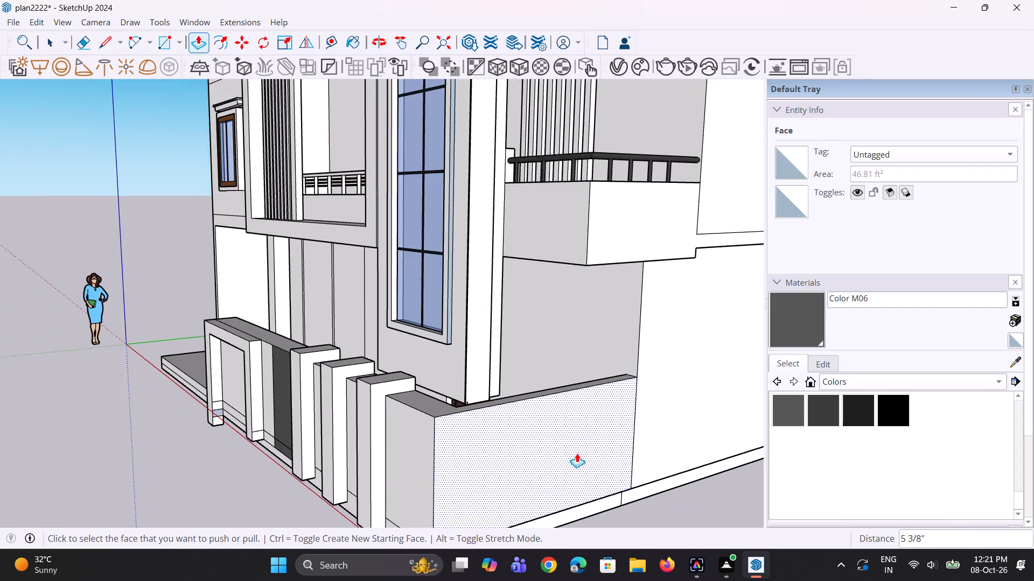
middle_drag(580, 462, 628, 422)
drag(603, 493, 612, 490)
click(621, 450)
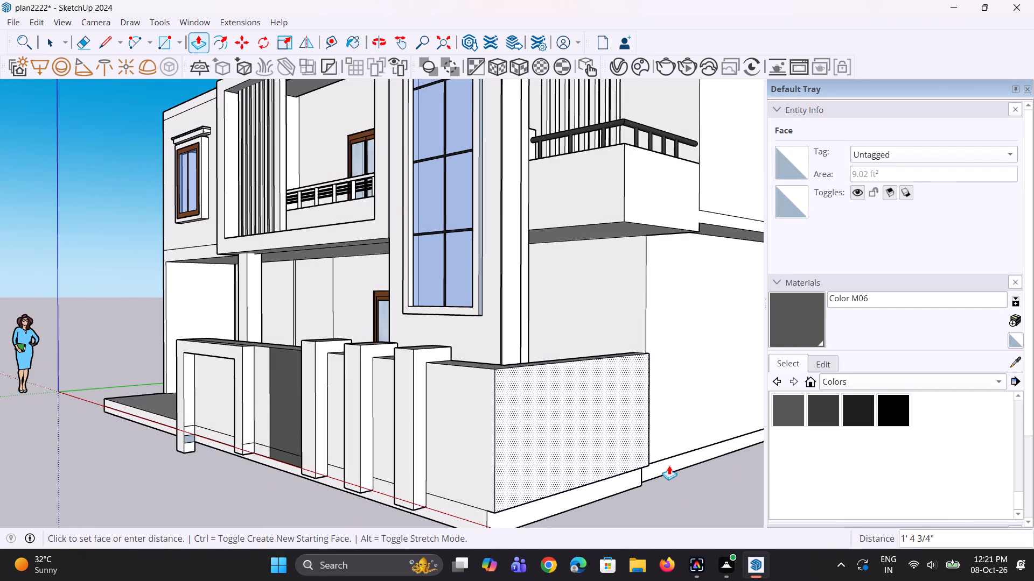
key(Escape)
click(609, 491)
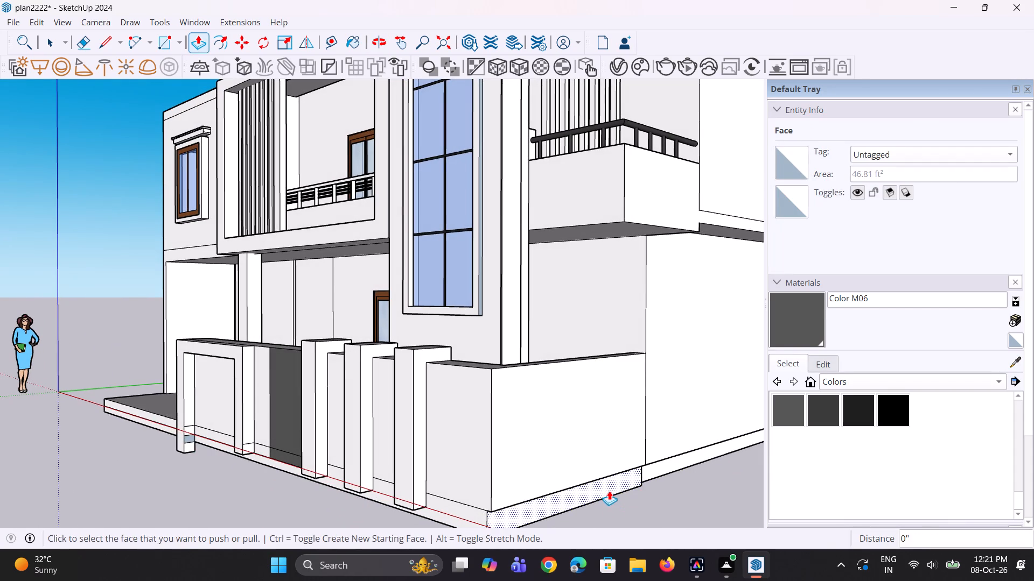
click(613, 466)
double_click(674, 466)
Thicken the side boundary wall by pulling its inner face about 3" toward the front yard.
scroll(625, 464, down, 1)
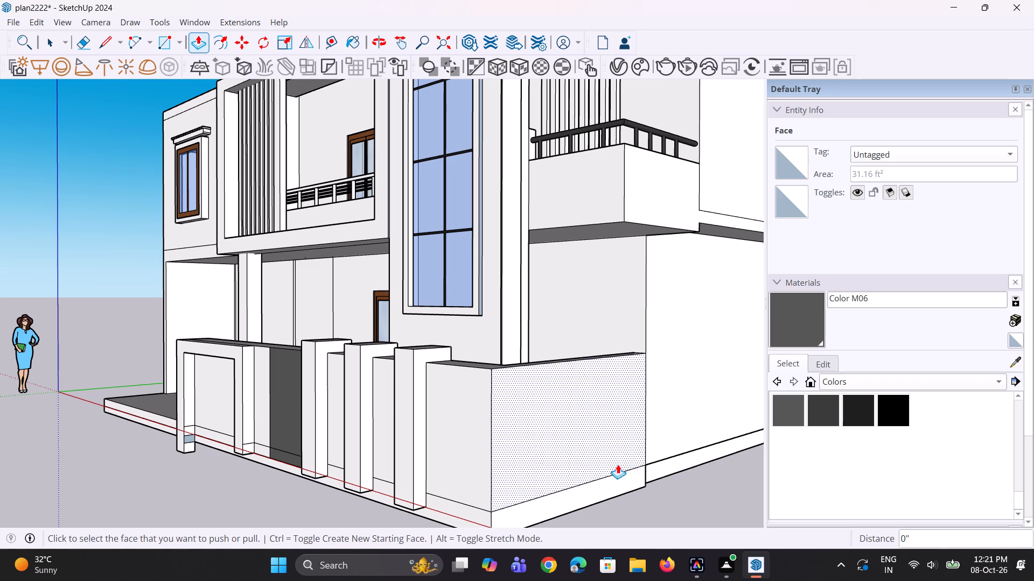
scroll(618, 464, down, 6)
middle_drag(526, 456, 674, 532)
scroll(577, 427, up, 3)
middle_drag(583, 422, 592, 417)
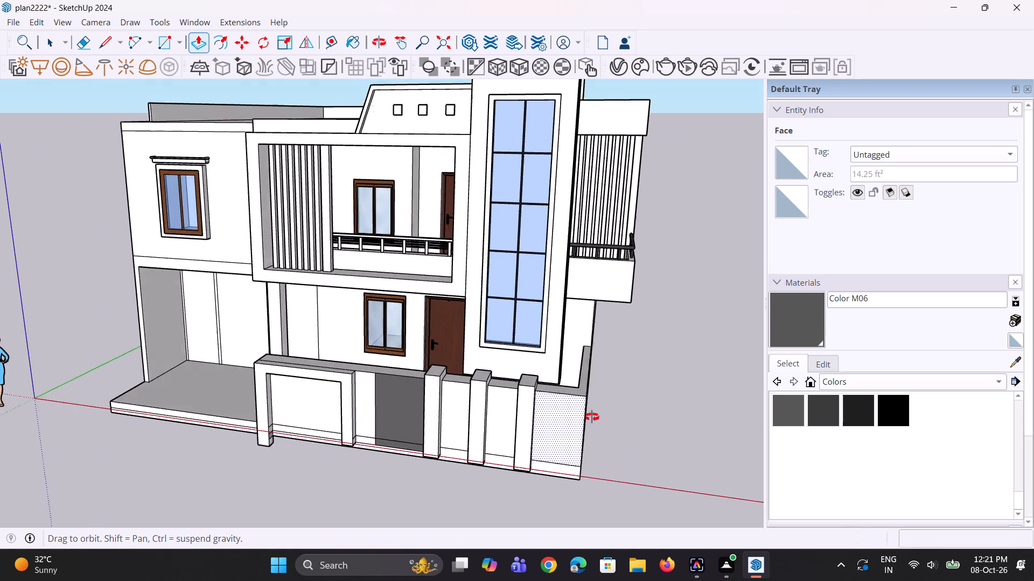
middle_drag(592, 417, 626, 429)
middle_click(626, 429)
scroll(584, 356, up, 5)
click(569, 370)
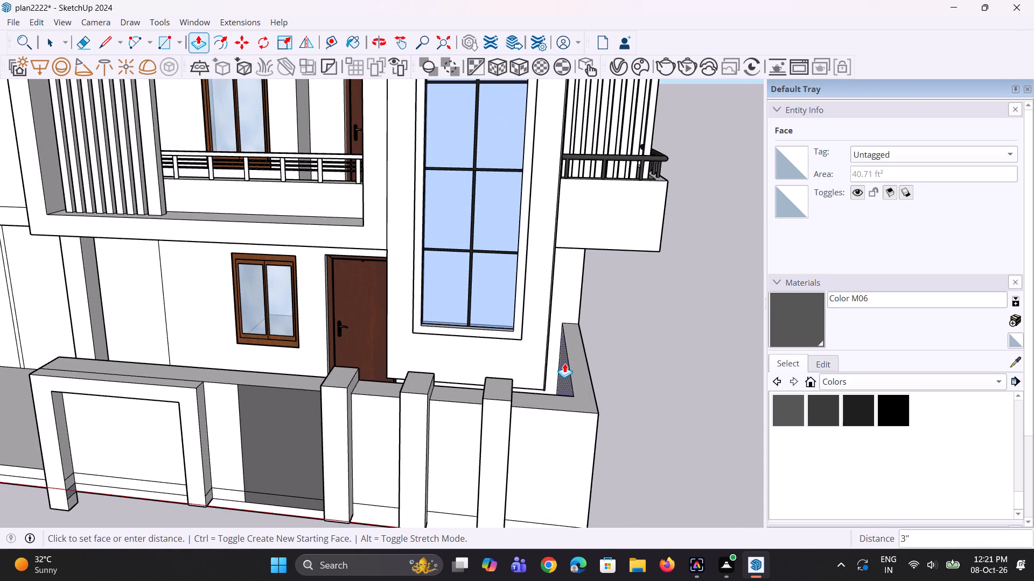
click(564, 363)
key(space)
key(space)
click(646, 392)
Push the side boundary wall's inner face back outward by about 13/16" to thin the wall slightly.
middle_drag(660, 377, 619, 309)
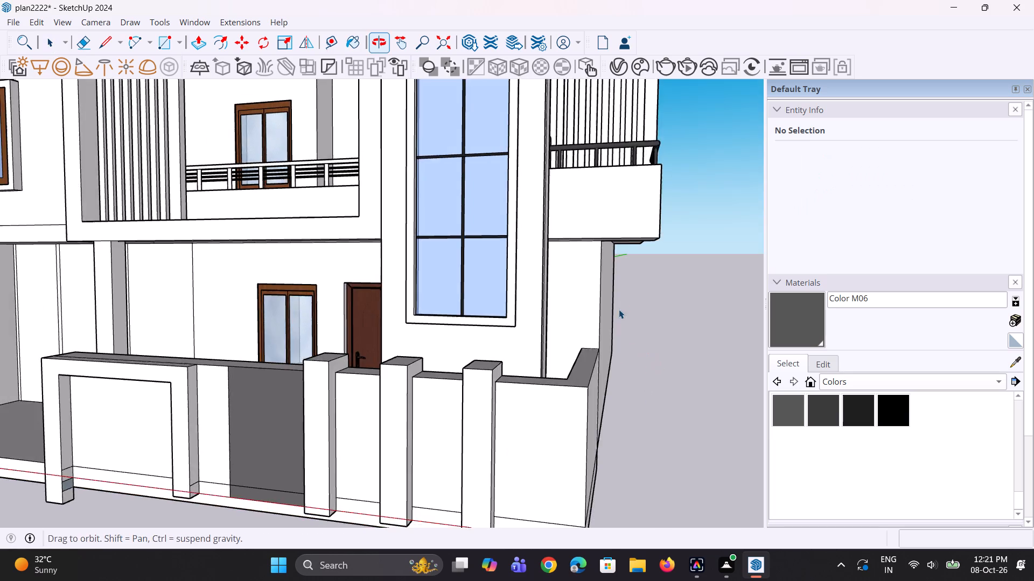
scroll(613, 319, down, 9)
middle_drag(588, 400, 657, 461)
scroll(597, 324, up, 7)
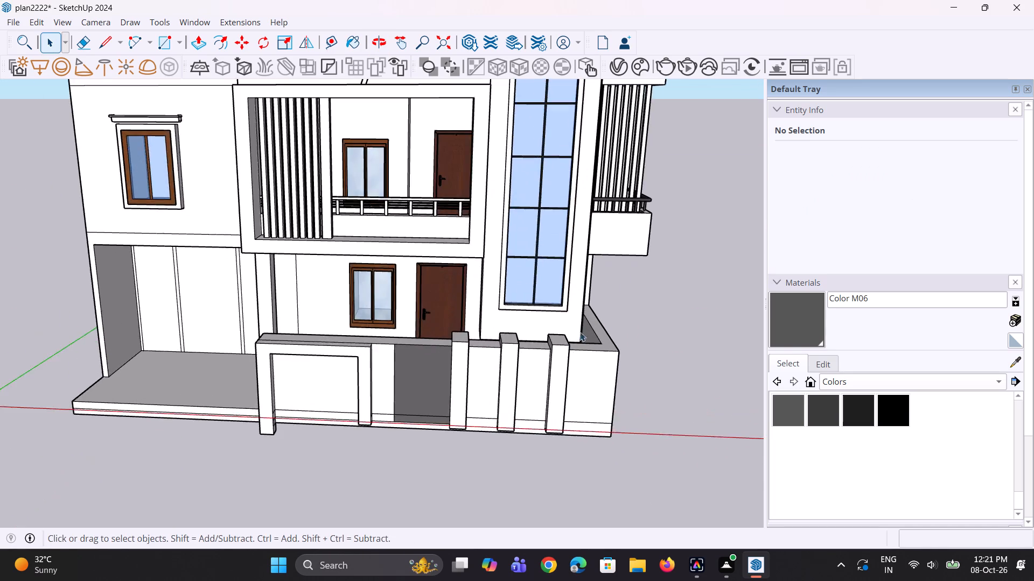
scroll(580, 332, up, 6)
key(p)
scroll(593, 319, up, 3)
click(590, 336)
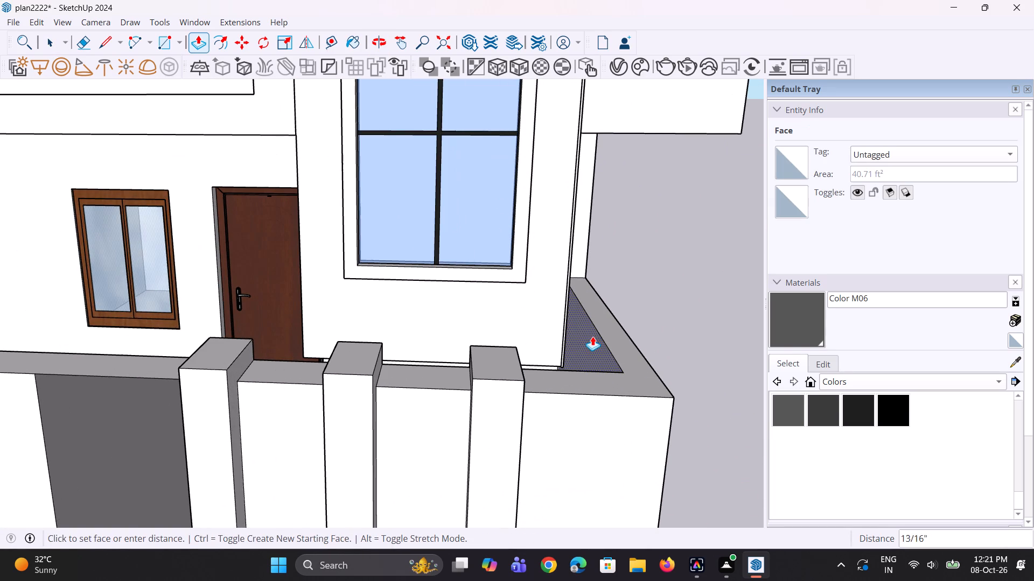
click(594, 337)
key(space)
key(space)
click(693, 322)
Examine the front and side boundary walls, the slab and the front elevation from several angles.
middle_drag(697, 295, 689, 277)
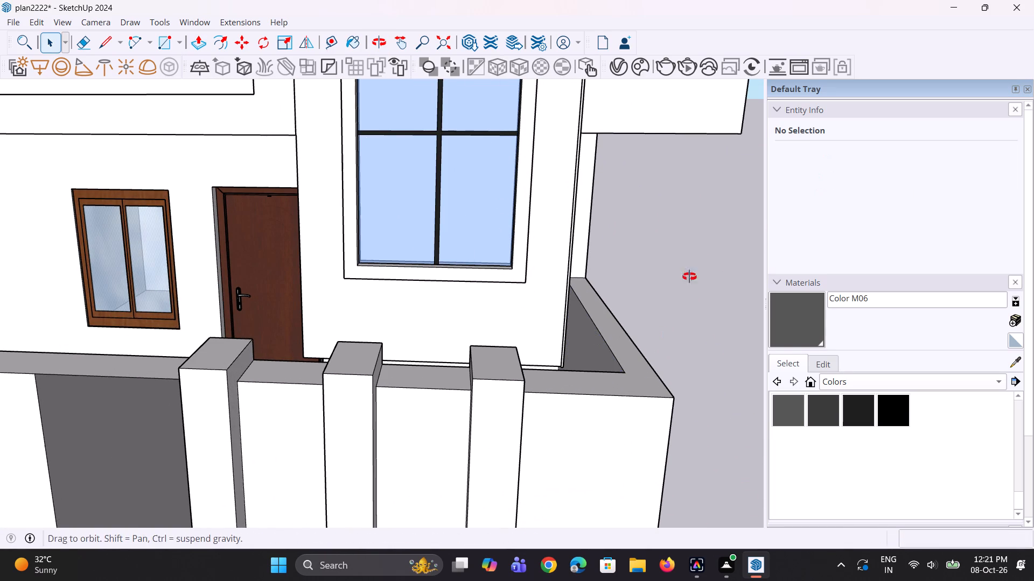
middle_drag(689, 277, 627, 225)
scroll(588, 342, down, 9)
middle_drag(578, 423, 634, 402)
scroll(634, 402, up, 1)
scroll(543, 428, down, 4)
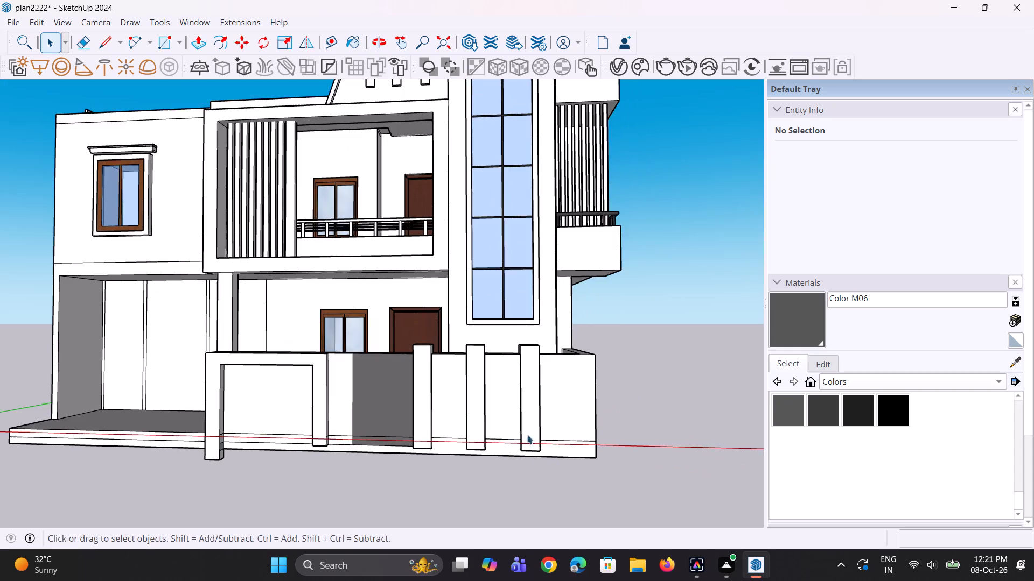
middle_drag(375, 468, 490, 464)
scroll(486, 458, down, 8)
middle_drag(370, 491, 322, 409)
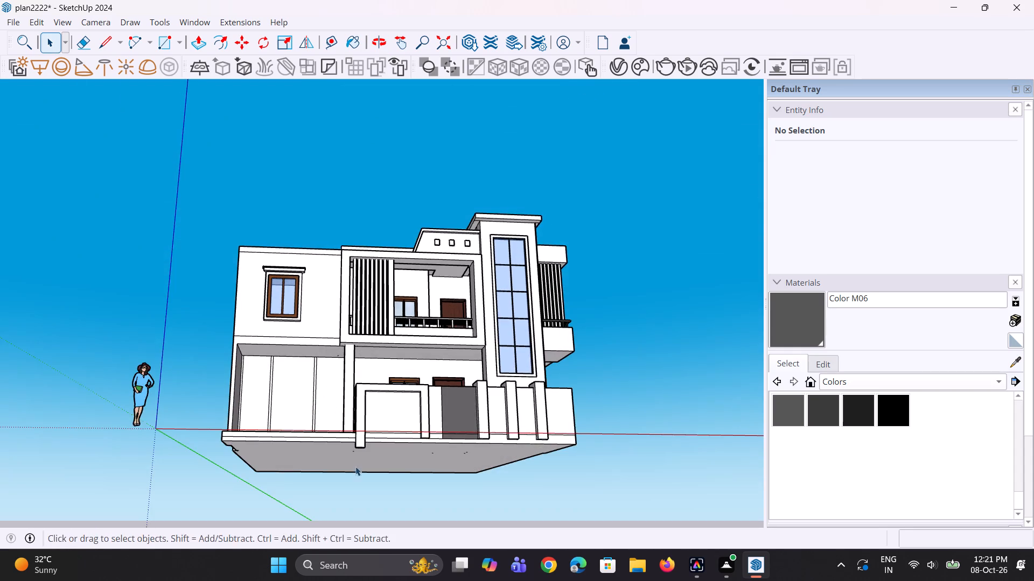
Push the underside of the boundary frame's leg beside the carport pillar up 6 1/2", level with the slab's bottom.
middle_drag(364, 459, 366, 354)
scroll(338, 419, up, 5)
key(p)
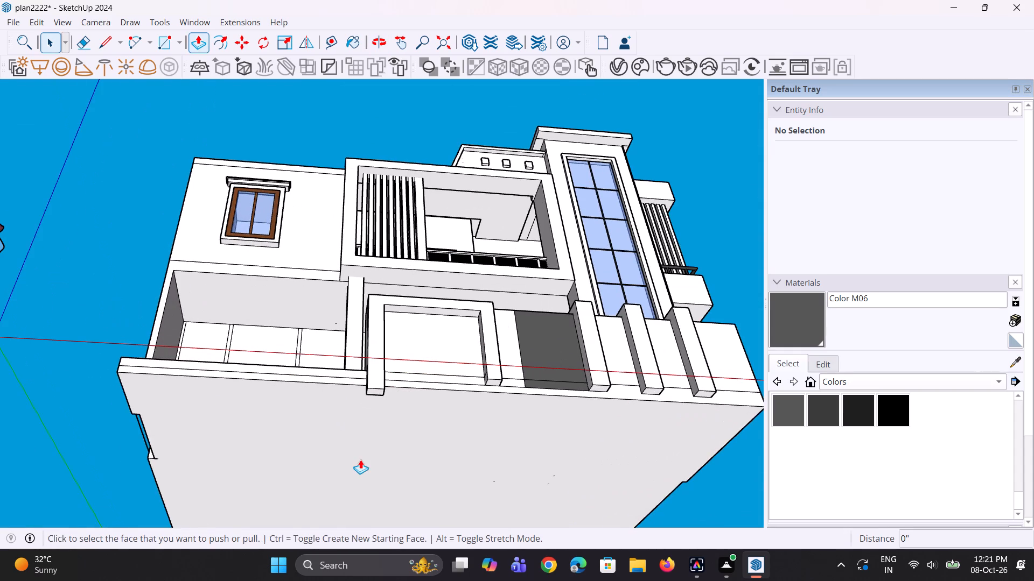
click(372, 390)
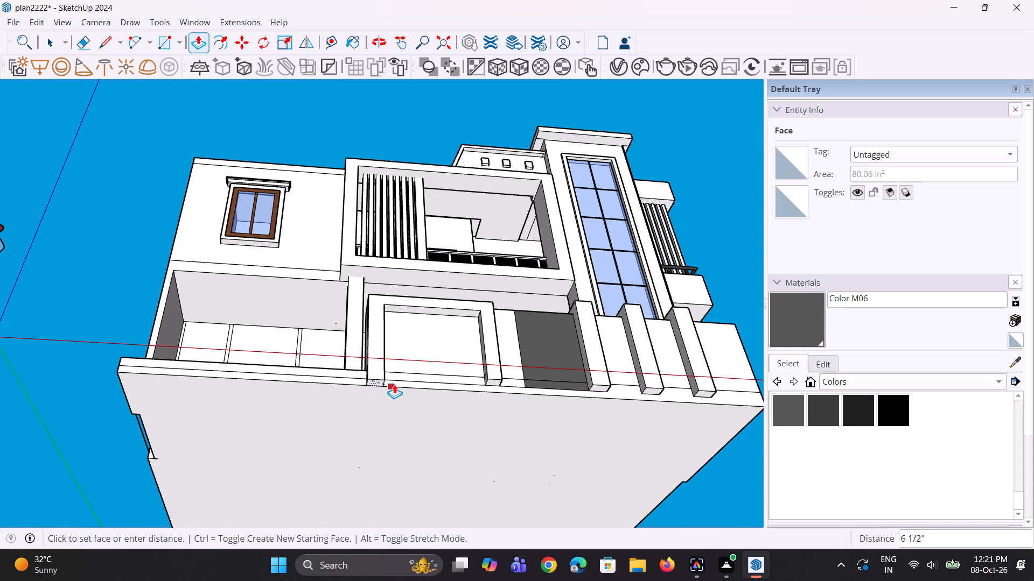
click(394, 384)
Push the same leg's underside up another 4 7/8" to line up with the bottom of the frame's other leg.
middle_drag(379, 412, 379, 464)
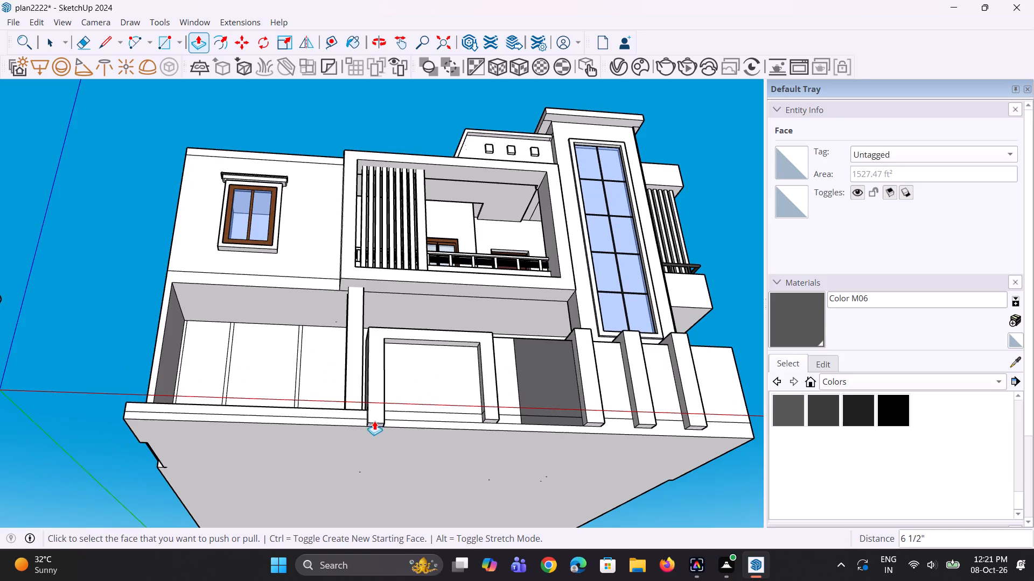
click(375, 420)
key(Escape)
middle_drag(373, 422, 372, 389)
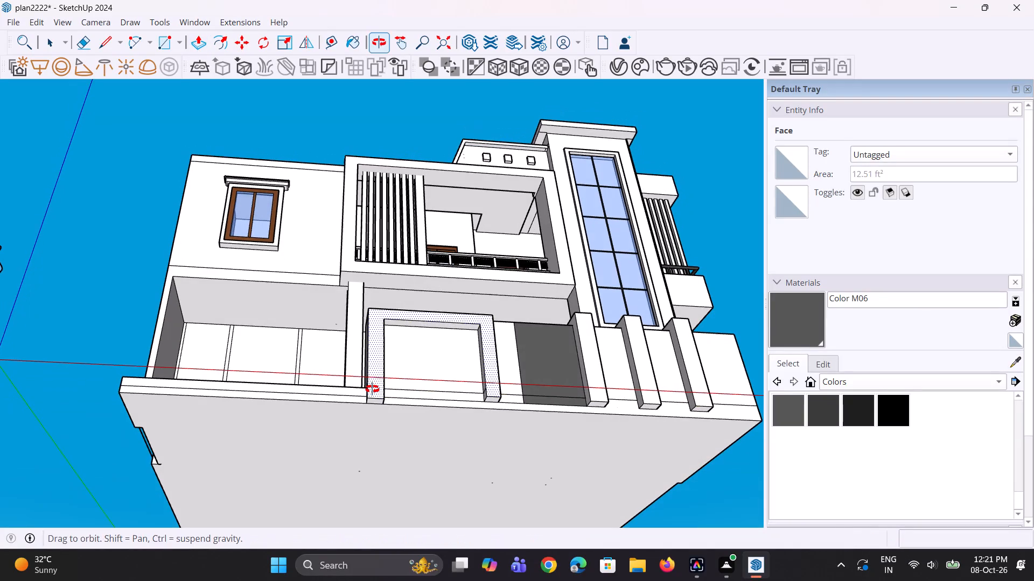
middle_drag(372, 389, 372, 387)
key(Escape)
key(Escape)
key(Escape)
key(Escape)
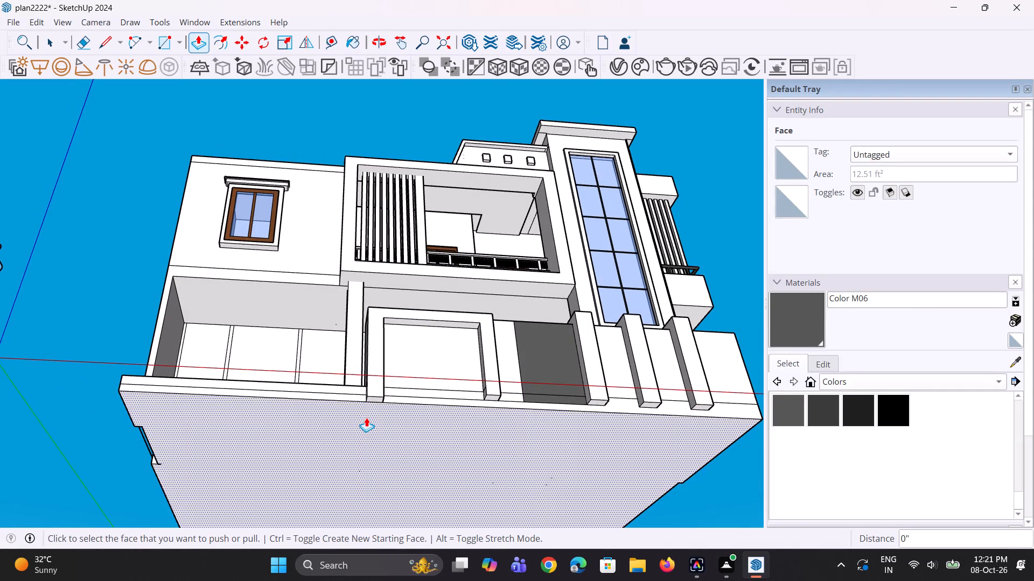
middle_drag(366, 423, 370, 379)
scroll(371, 394, up, 5)
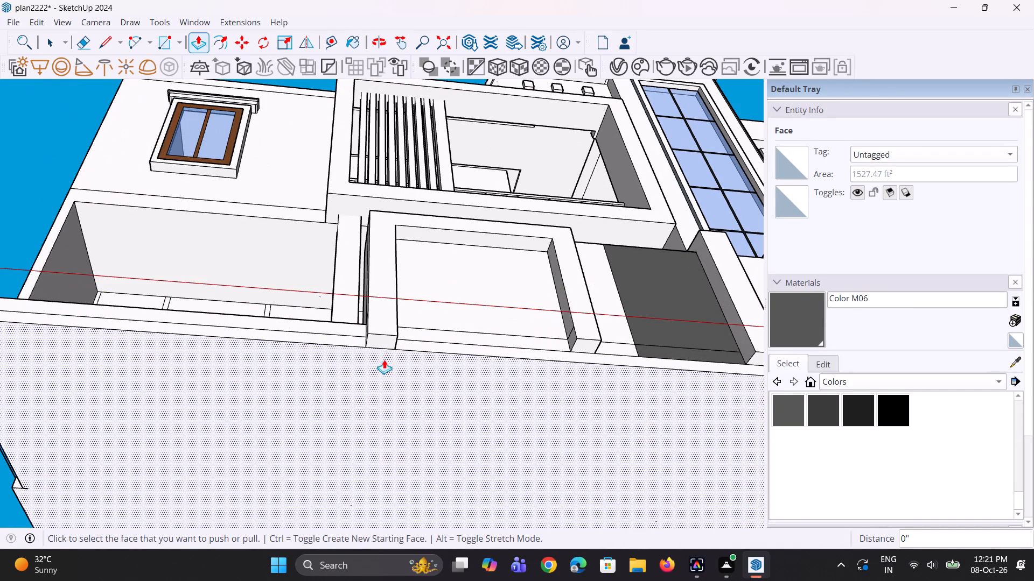
click(385, 346)
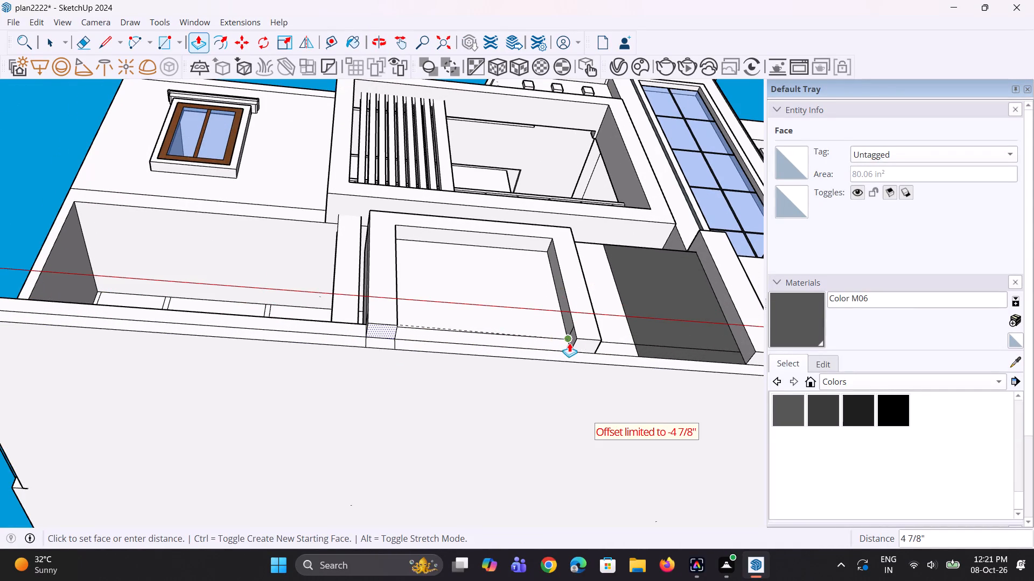
click(584, 349)
Erase the two leftover vertical edges on the slab's front face below the shortened frame leg.
middle_drag(458, 355, 451, 399)
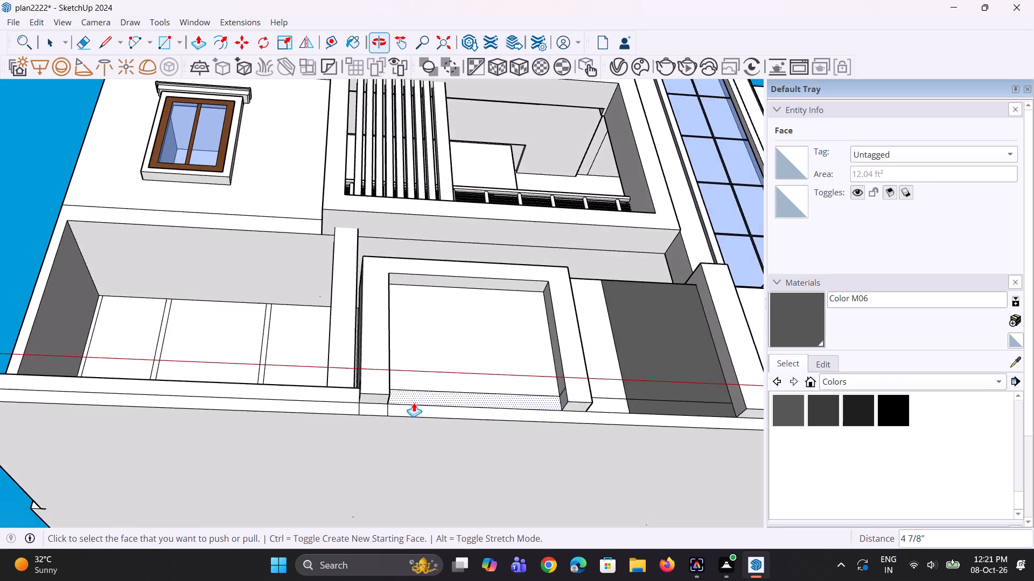
scroll(379, 409, up, 4)
key(e)
scroll(364, 417, up, 1)
drag(347, 408, 396, 405)
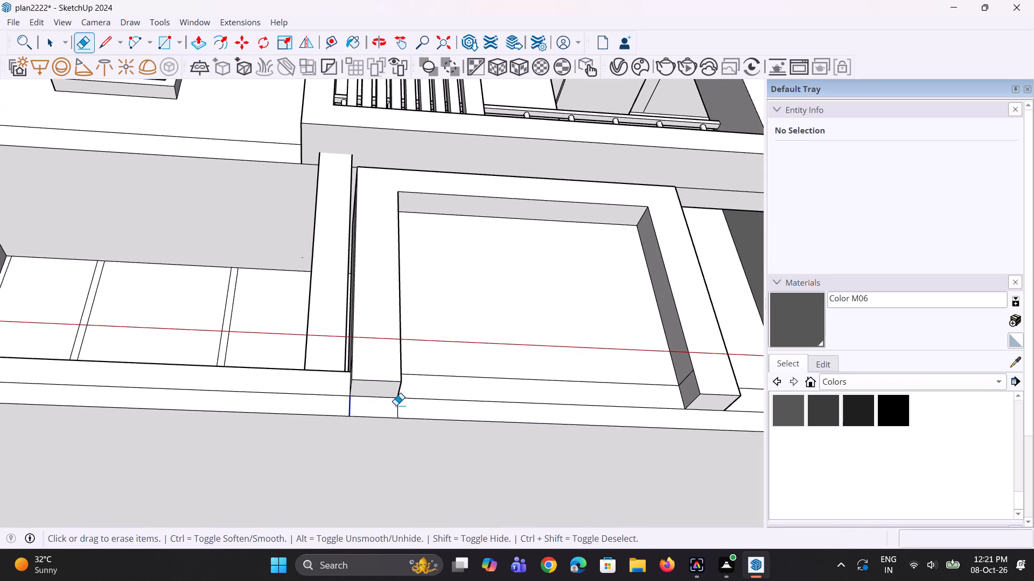
drag(396, 405, 399, 405)
Examine the front elevation, upper storey and carport area from several angles and distances.
scroll(424, 430, down, 7)
middle_drag(425, 447, 418, 491)
scroll(417, 446, down, 5)
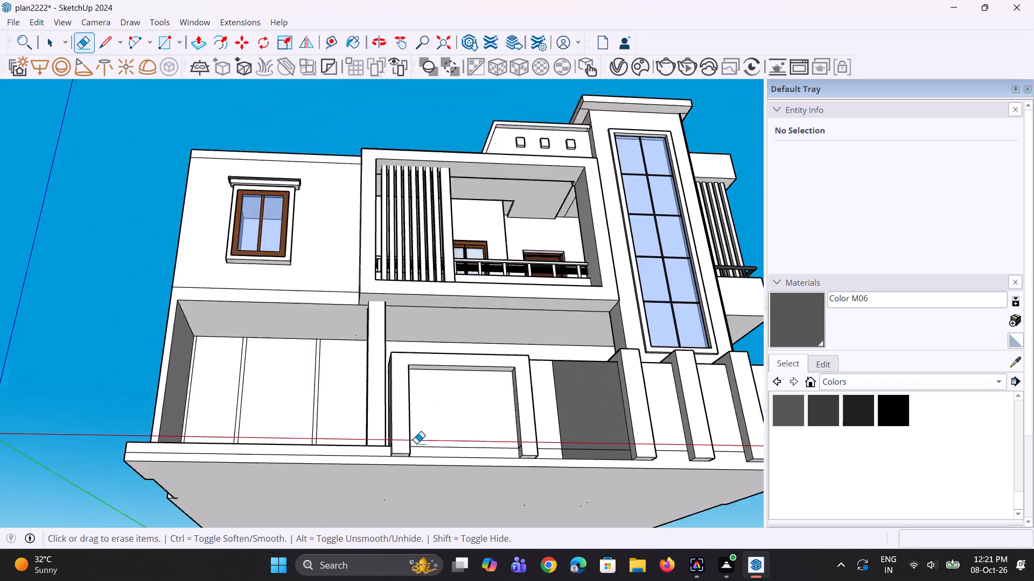
middle_drag(400, 509, 406, 515)
scroll(435, 463, down, 3)
middle_drag(435, 466, 430, 507)
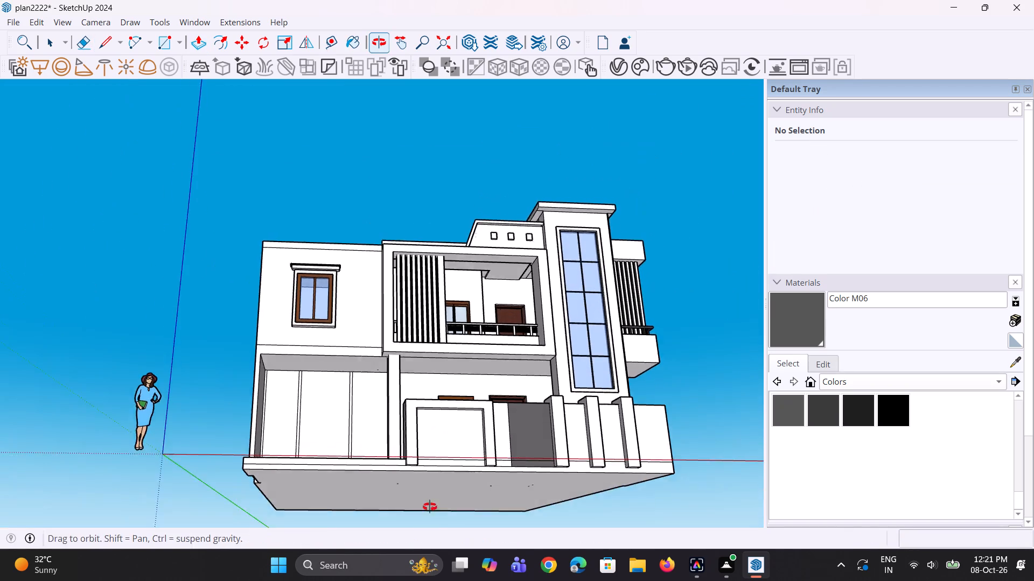
middle_drag(430, 507, 424, 535)
scroll(427, 441, down, 6)
middle_drag(506, 471, 500, 532)
scroll(437, 409, up, 5)
key(space)
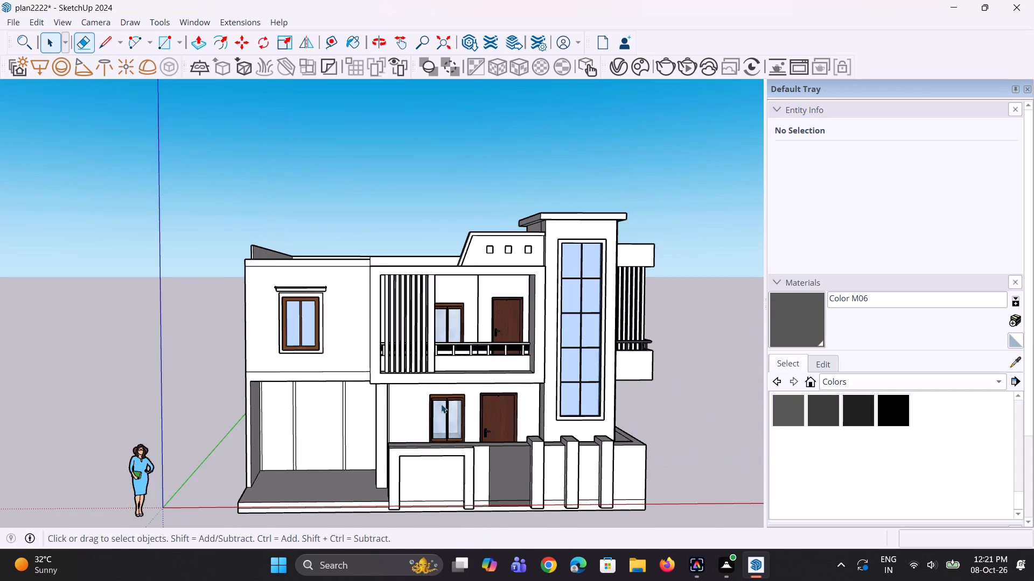
scroll(375, 366, up, 5)
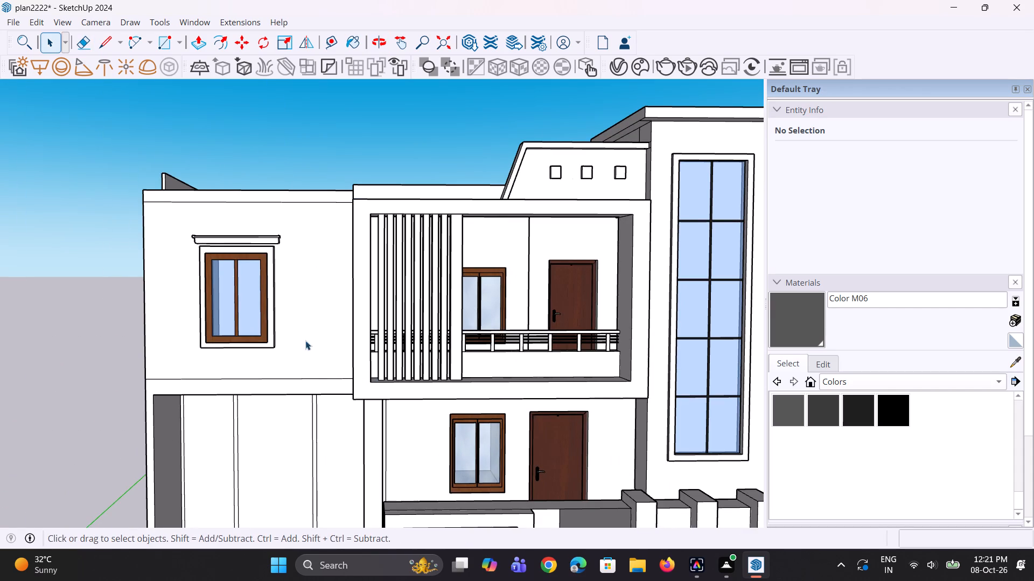
scroll(334, 388, down, 4)
middle_drag(431, 353, 459, 398)
scroll(401, 425, down, 1)
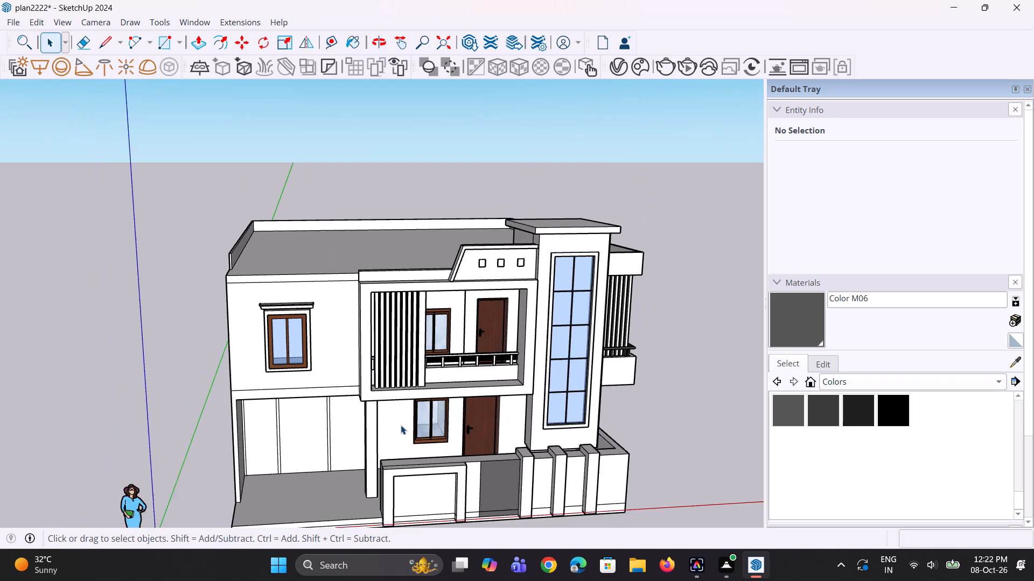
scroll(401, 425, down, 1)
scroll(319, 439, down, 2)
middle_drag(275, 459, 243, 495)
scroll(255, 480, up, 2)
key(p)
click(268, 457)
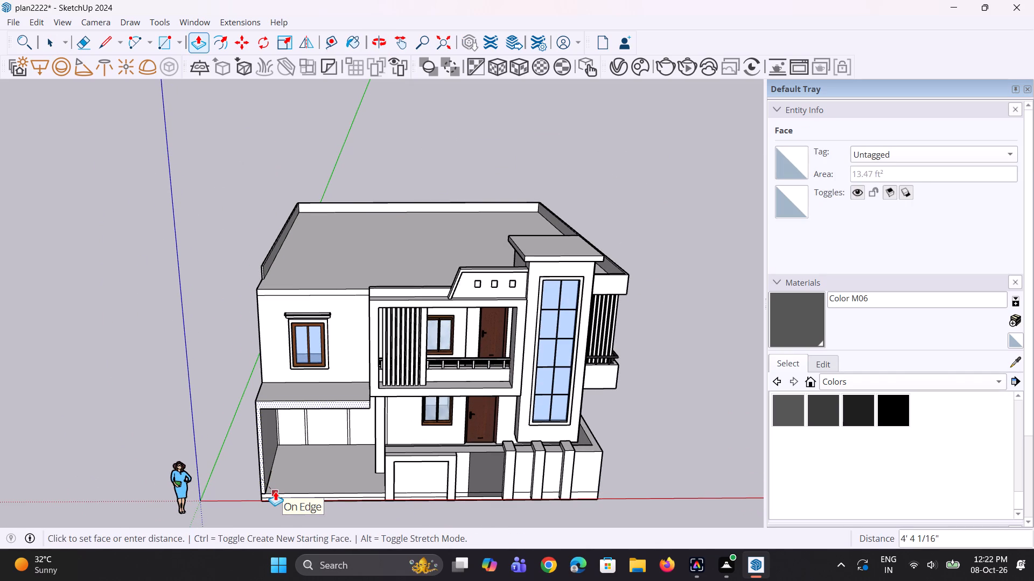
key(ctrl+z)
Draw a short vertical line across the carport beam's front face to separate the side wall's end from the beam.
scroll(279, 416, up, 1)
middle_drag(279, 410, 288, 366)
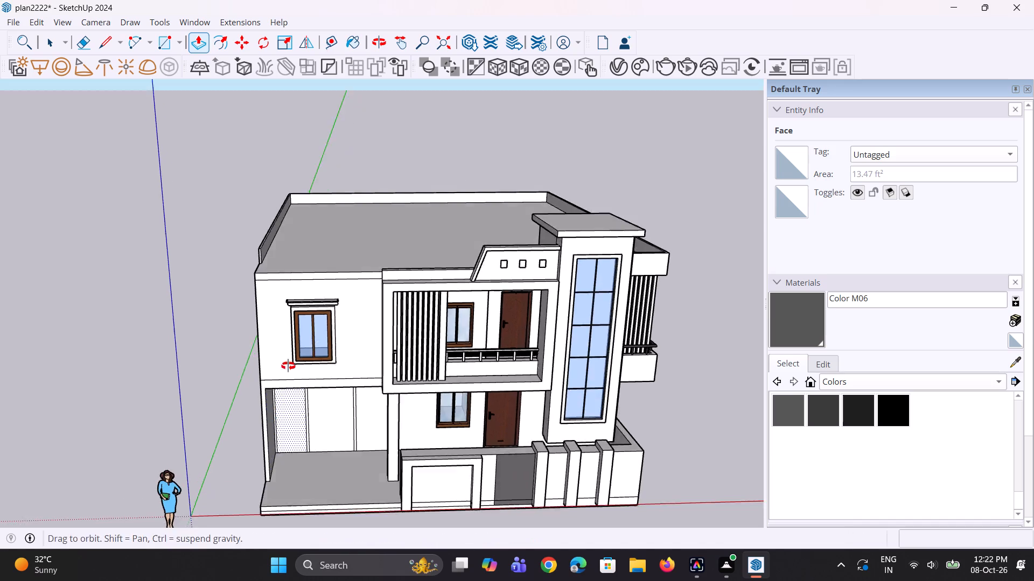
middle_drag(288, 366, 288, 345)
scroll(254, 374, up, 2)
key(l)
scroll(261, 393, up, 4)
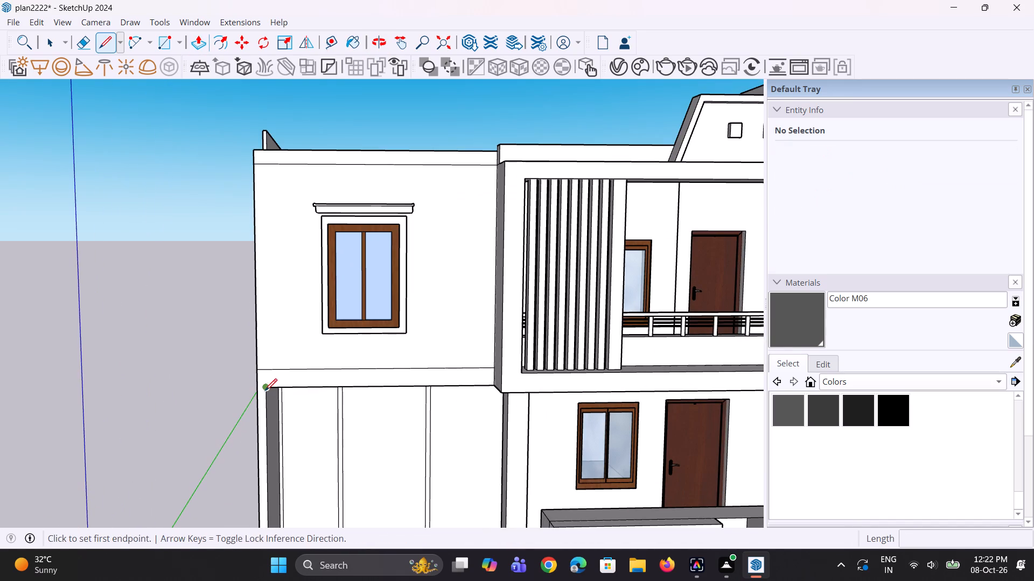
click(265, 391)
click(269, 370)
key(space)
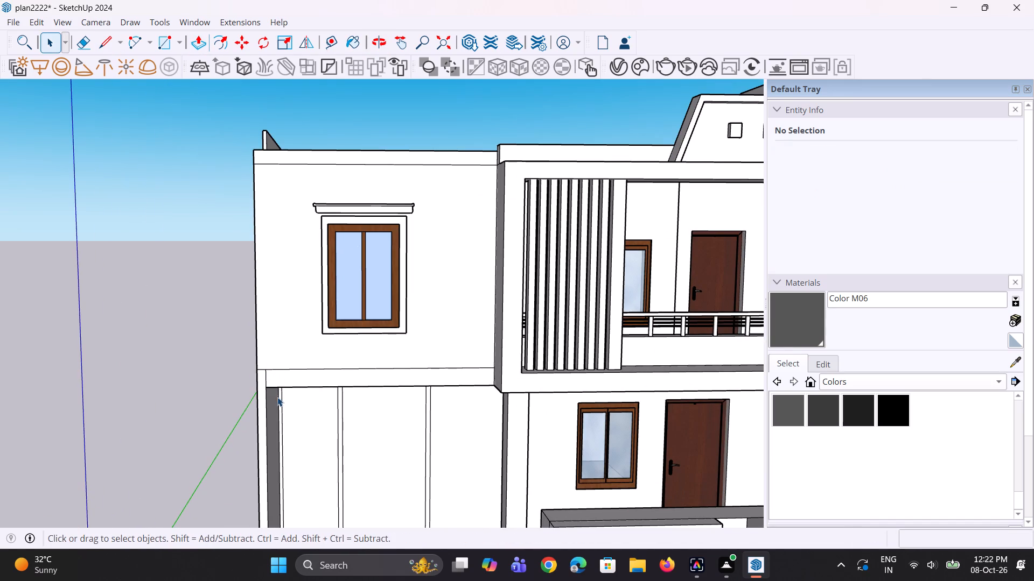
Pull the front end of the carport's side wall forward 4' 4 1/16", flush with the slab's front face.
key(p)
click(263, 423)
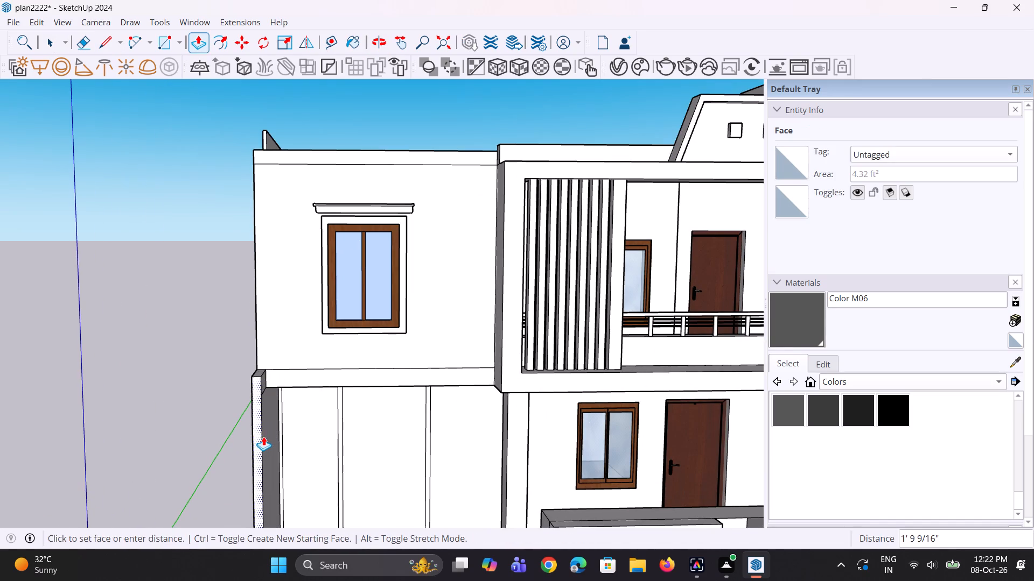
scroll(263, 436, down, 10)
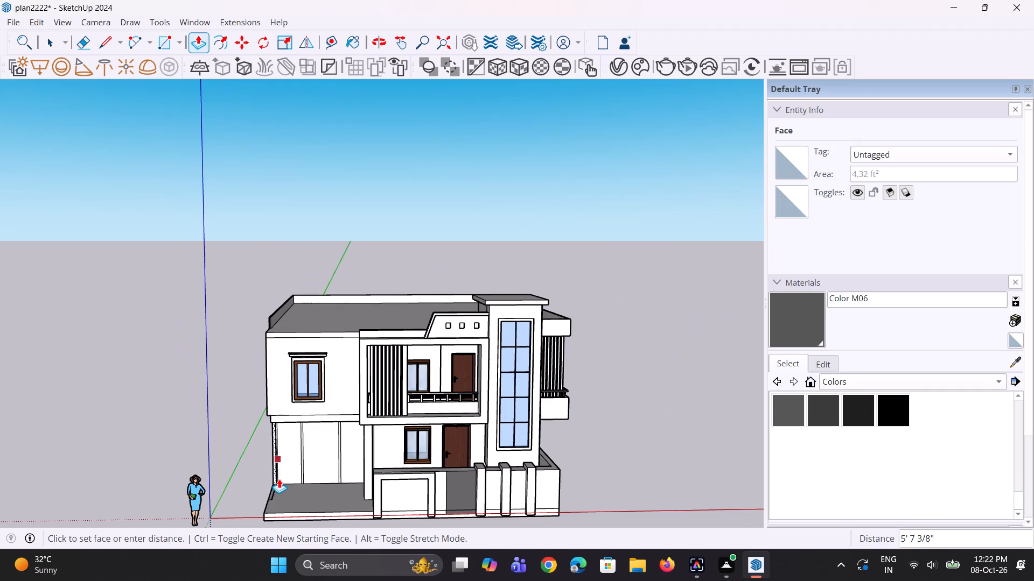
click(333, 512)
Move the narrow vertical strip nearest the carport's side wall about 9 1/4" along the back wall toward the middle strip.
middle_drag(339, 514, 388, 505)
middle_drag(282, 471, 208, 460)
scroll(256, 454, up, 4)
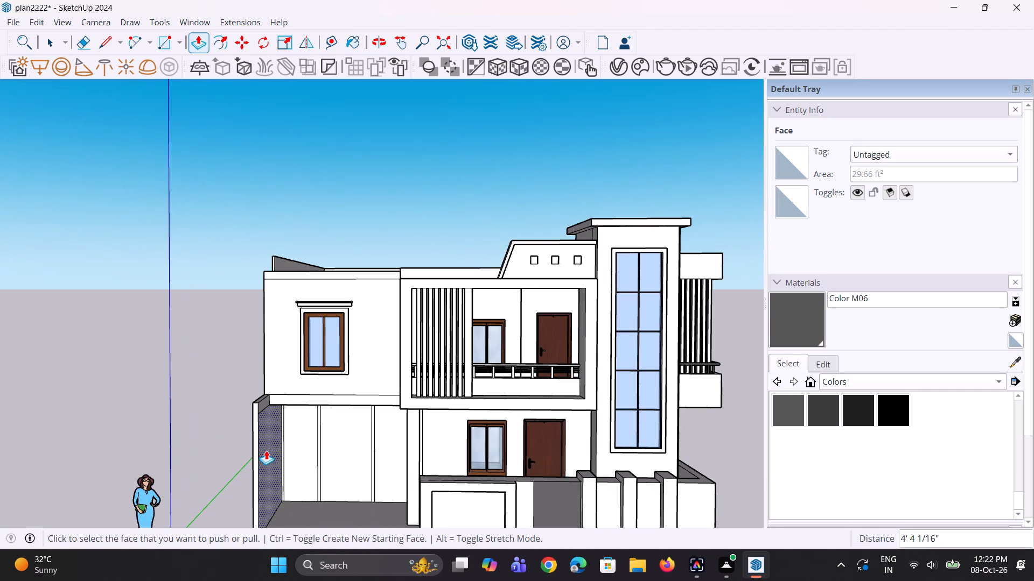
middle_drag(280, 458, 288, 457)
scroll(291, 462, up, 3)
key(space)
key(space)
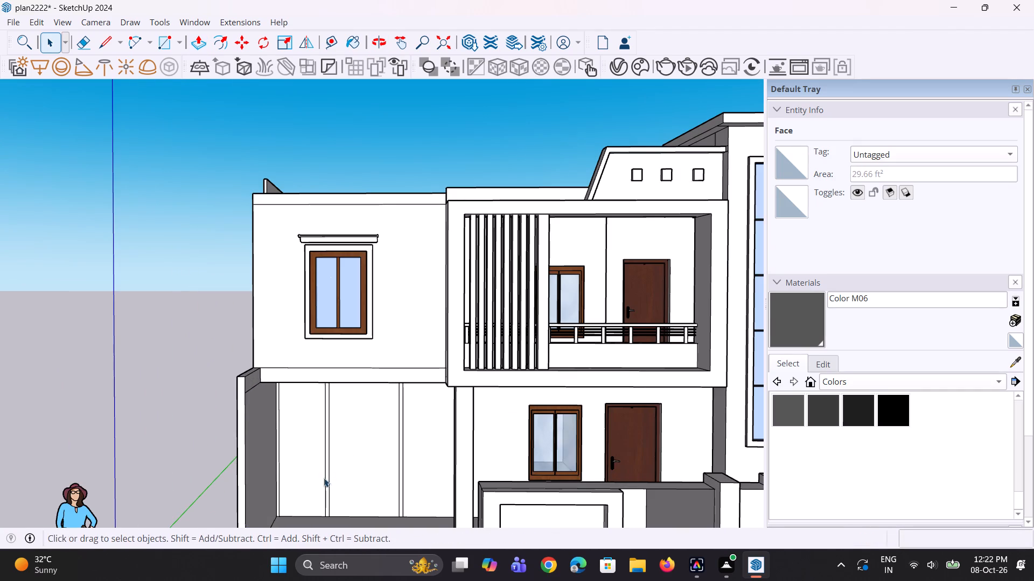
scroll(325, 474, up, 2)
click(327, 466)
scroll(324, 474, up, 2)
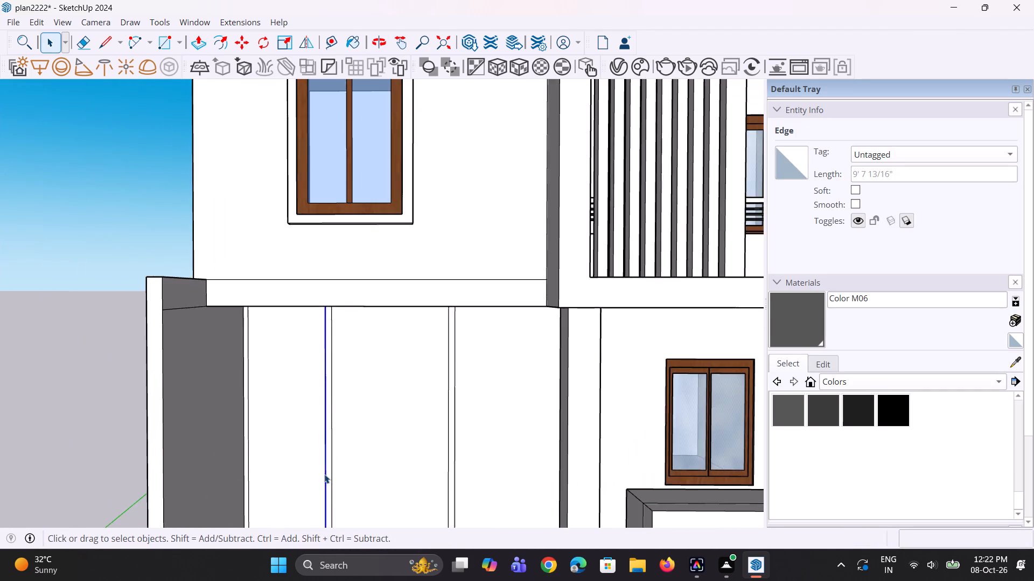
scroll(324, 474, up, 2)
key(space)
click(330, 464)
scroll(327, 416, down, 4)
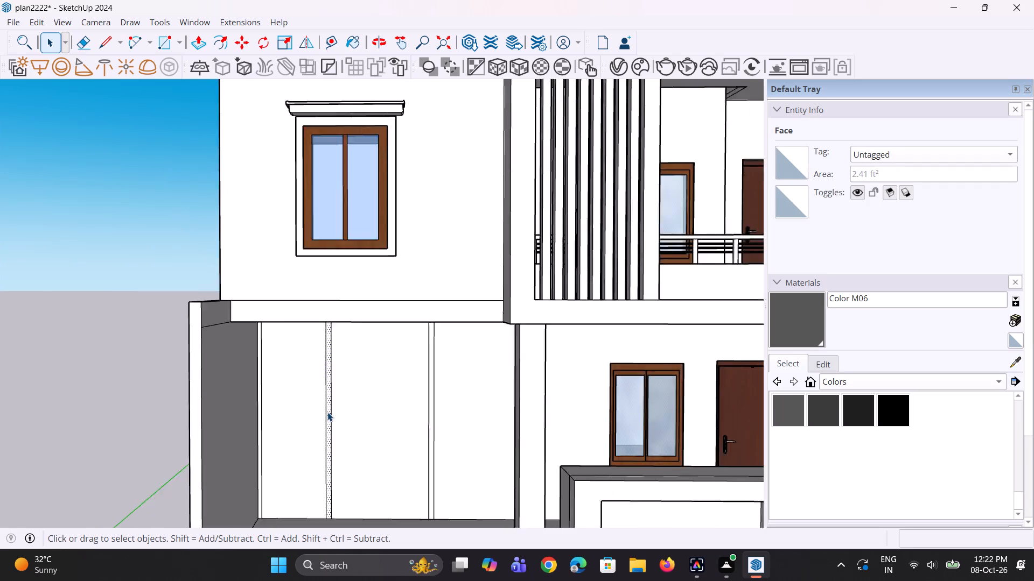
scroll(327, 412, down, 4)
scroll(324, 478, up, 6)
key(m)
scroll(333, 491, up, 5)
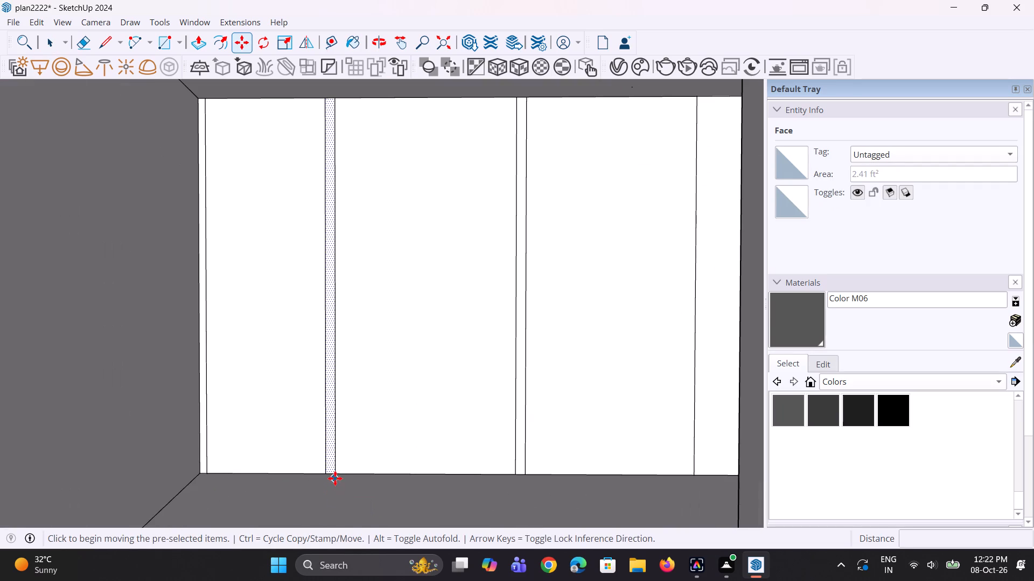
click(335, 476)
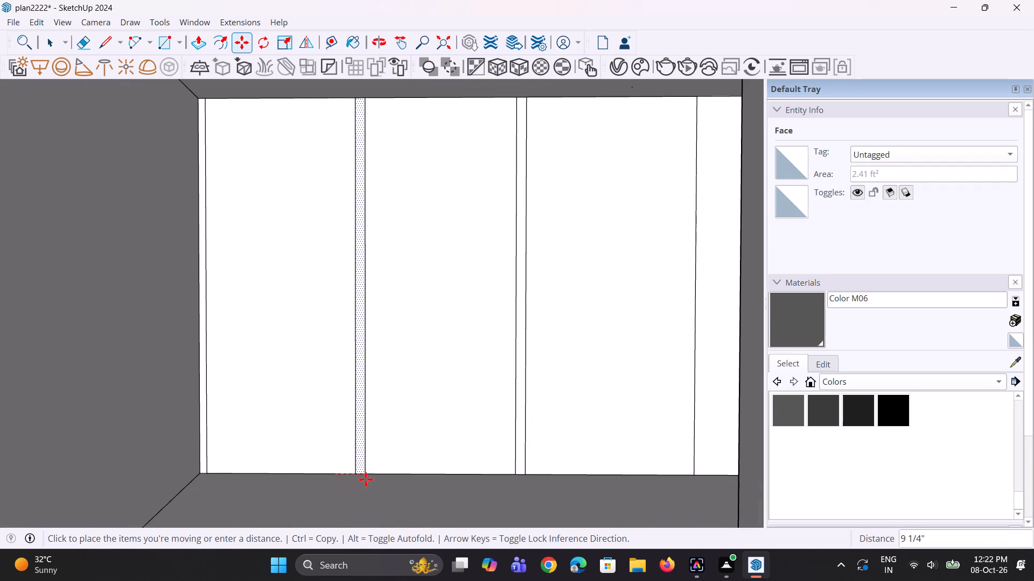
click(366, 479)
key(space)
key(space)
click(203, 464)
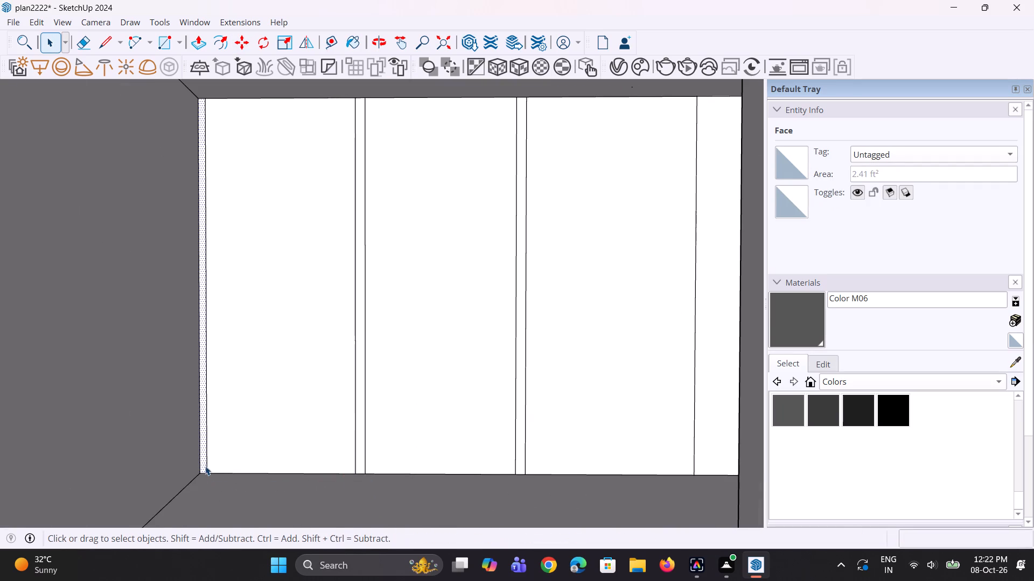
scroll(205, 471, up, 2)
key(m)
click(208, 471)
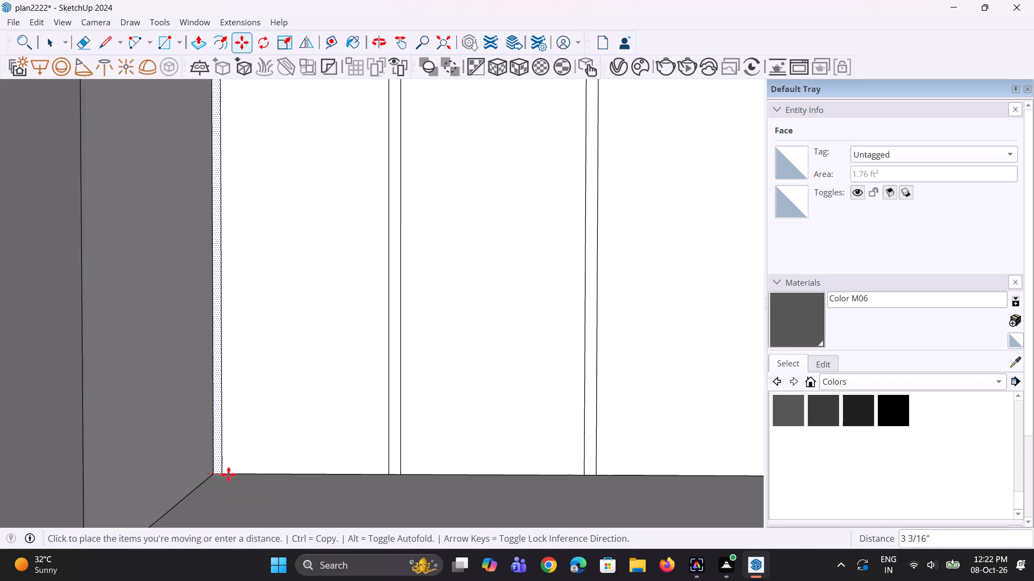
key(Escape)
Erase the vertical edge of the narrow strip in the back wall's corner with the carport side wall.
key(e)
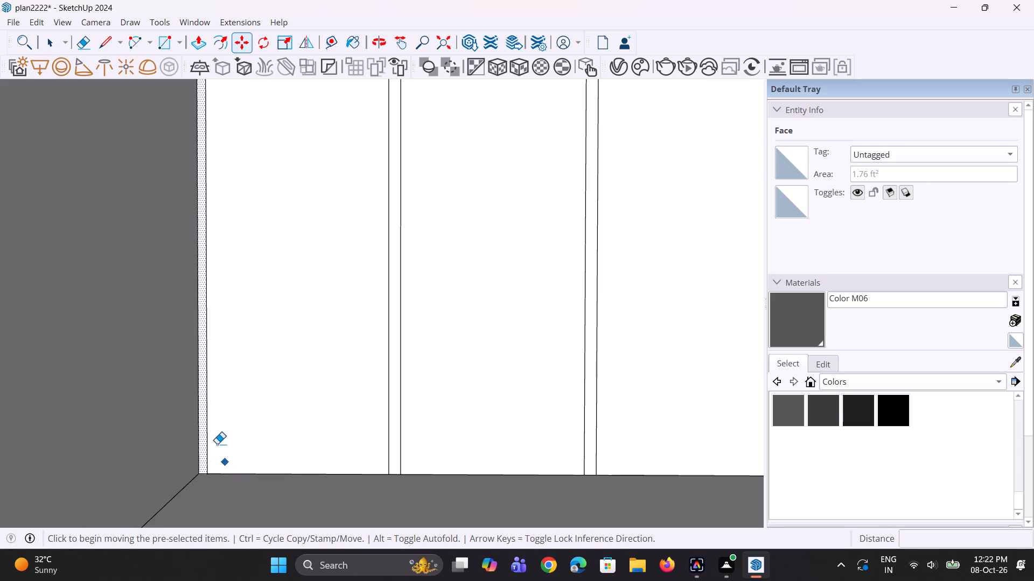
click(208, 435)
key(space)
key(space)
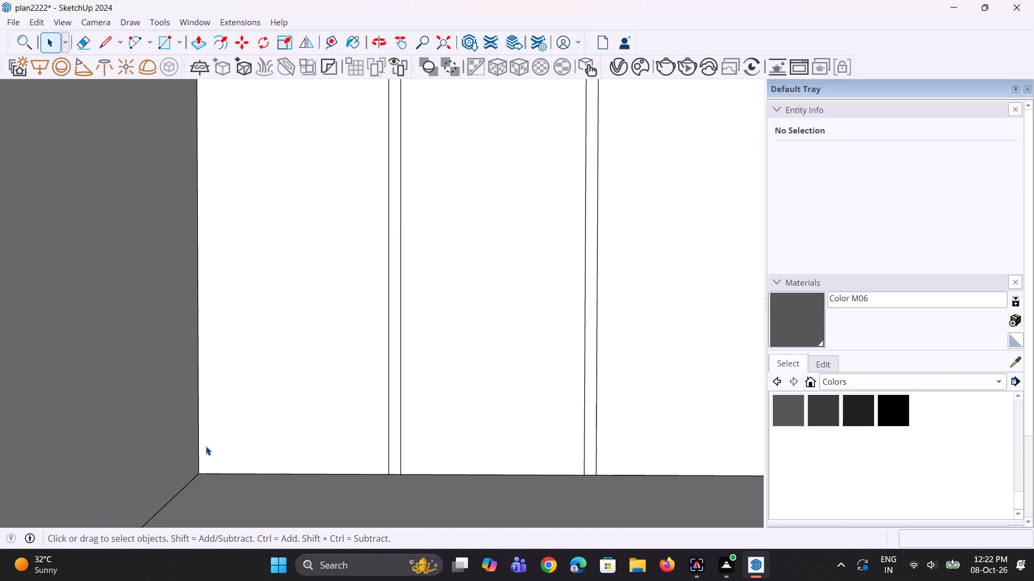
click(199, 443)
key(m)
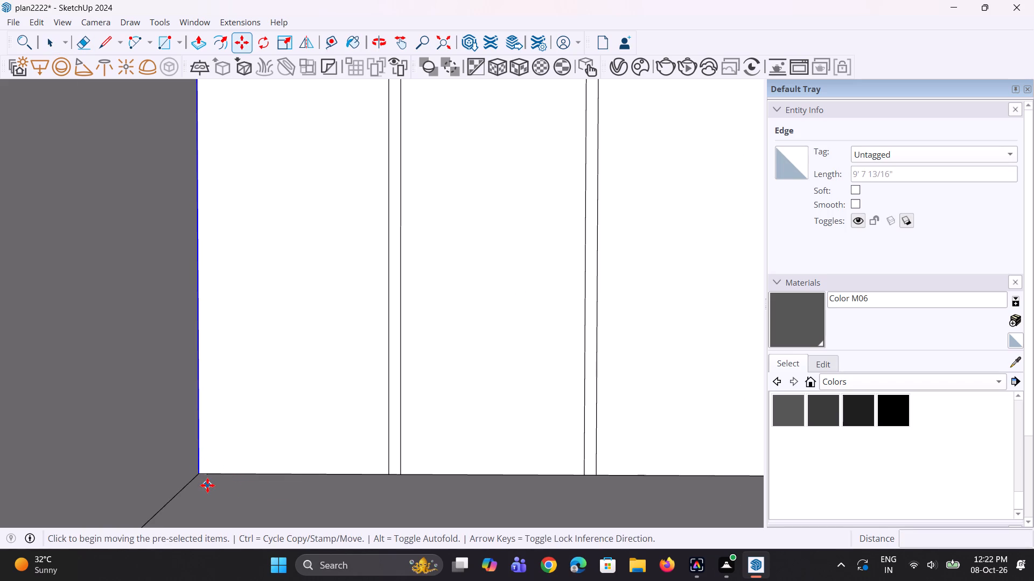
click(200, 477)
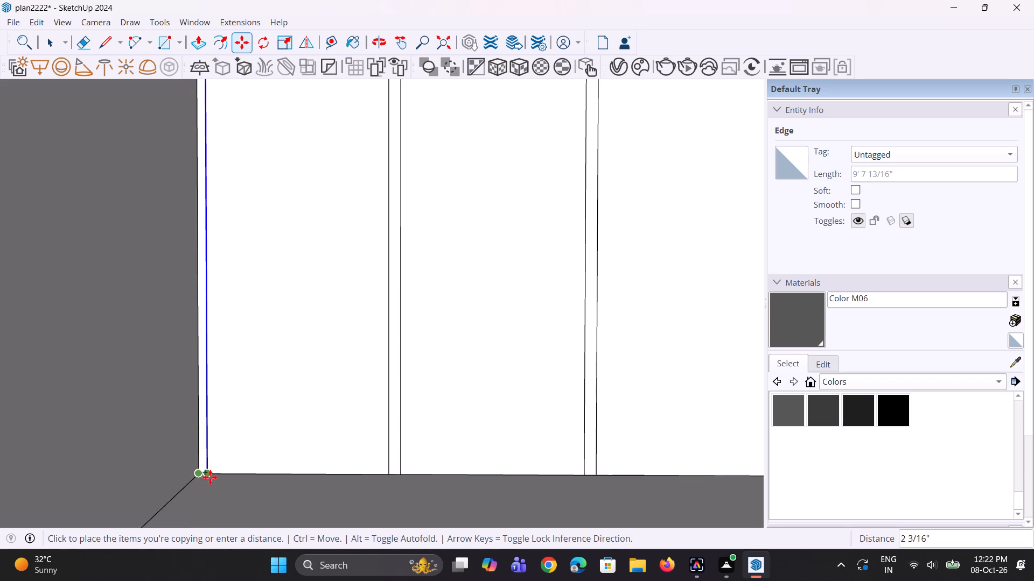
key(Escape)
Thicken the carport's side wall by pulling its inner face 2 1/2" inward, and repeat the same offset on its upper end section.
scroll(295, 433, down, 8)
middle_drag(348, 445, 353, 445)
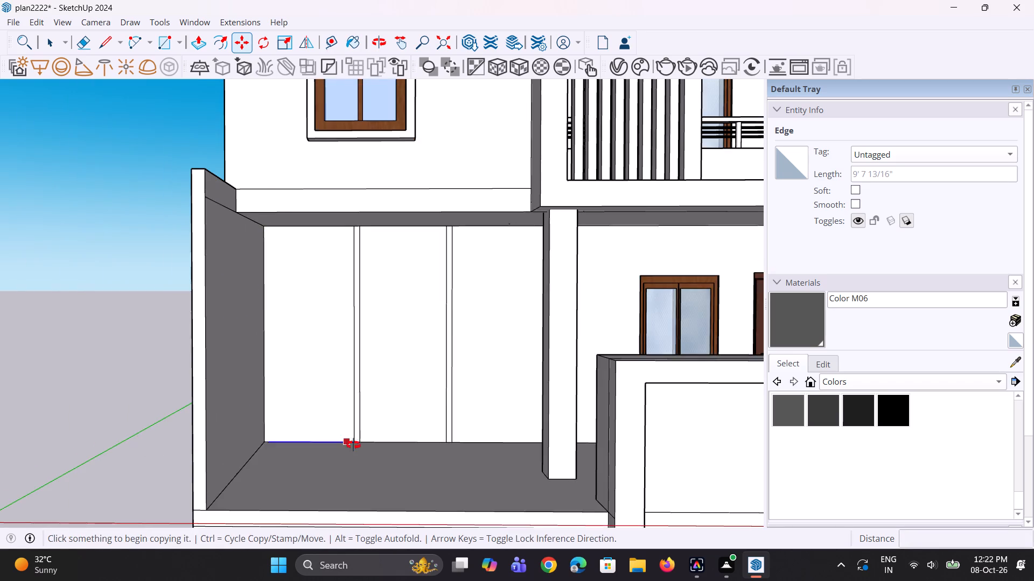
middle_drag(353, 445, 354, 452)
scroll(361, 449, up, 3)
key(space)
scroll(305, 431, down, 3)
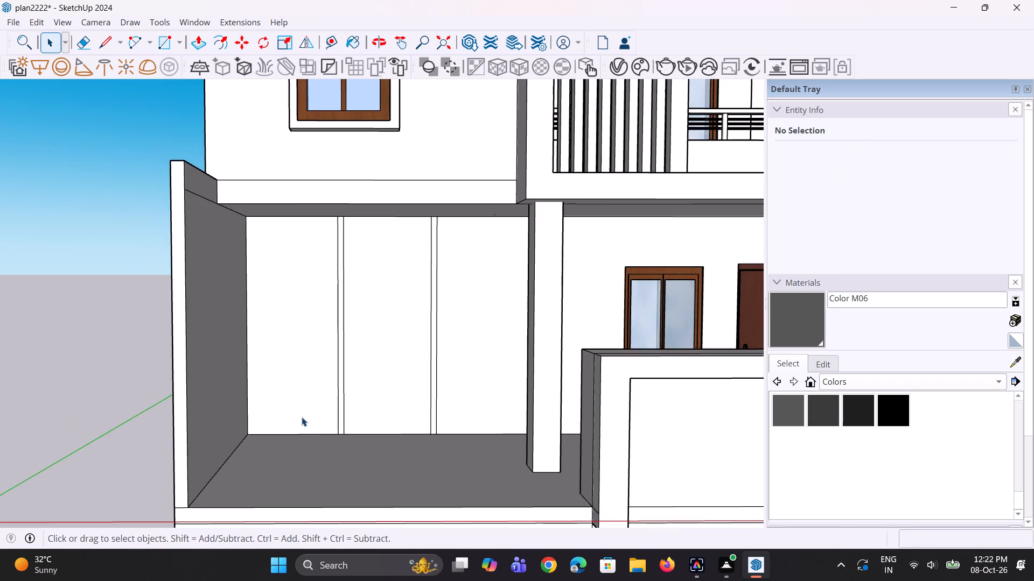
scroll(303, 420, down, 4)
scroll(255, 391, up, 2)
key(p)
click(253, 391)
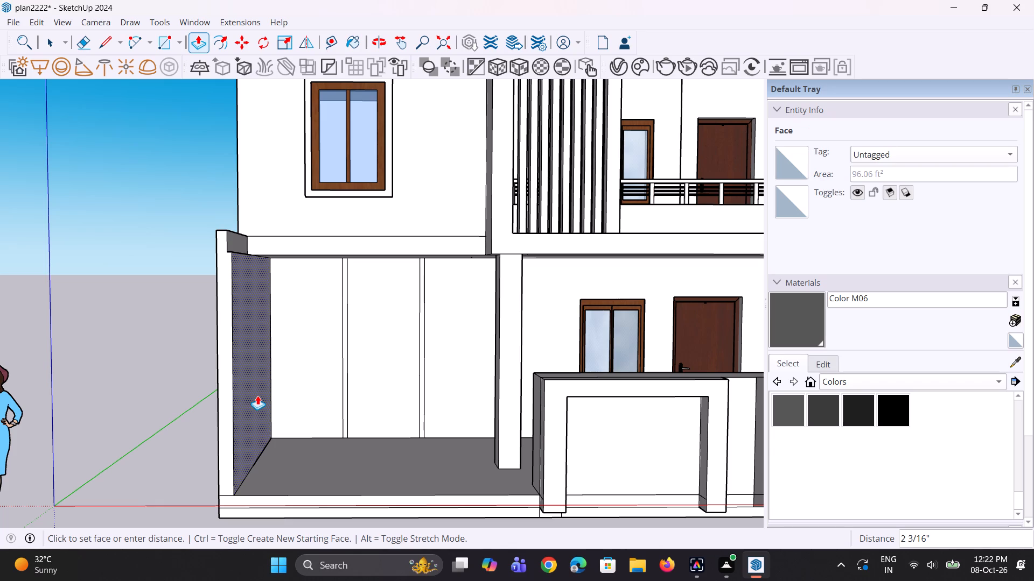
click(258, 396)
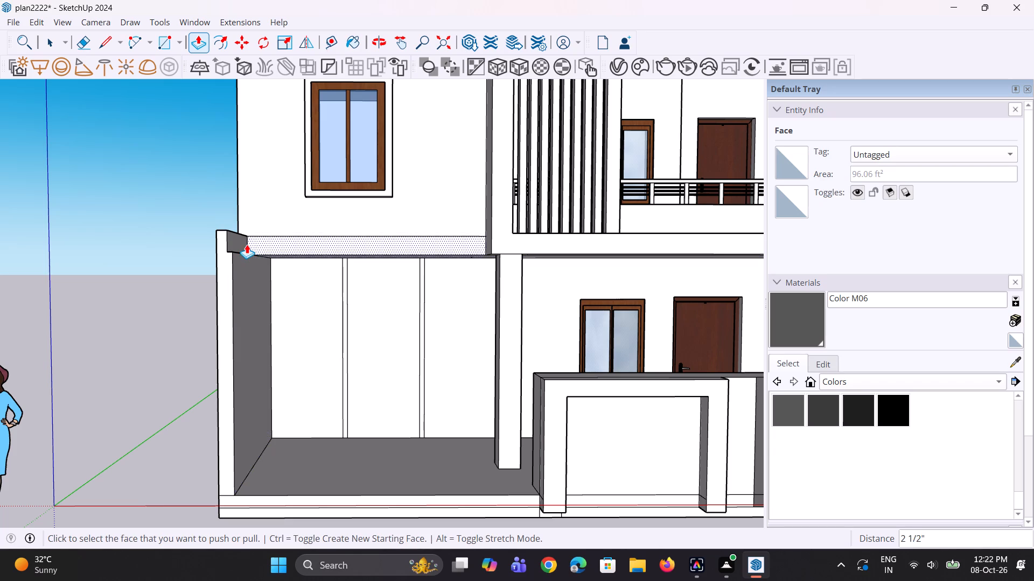
double_click(237, 242)
scroll(258, 288, down, 2)
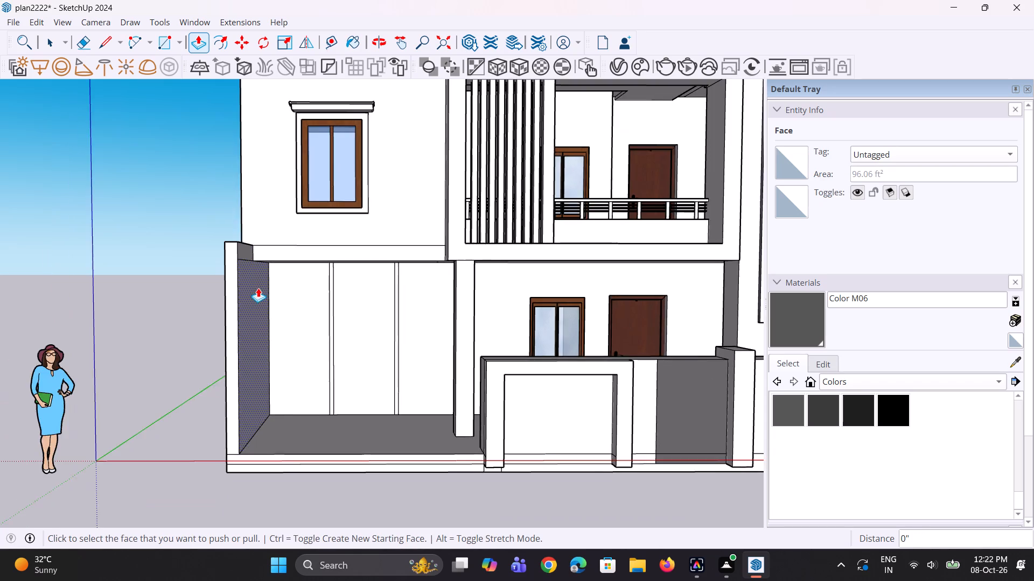
scroll(265, 307, down, 3)
middle_drag(273, 330, 299, 335)
key(space)
scroll(274, 382, up, 2)
key(space)
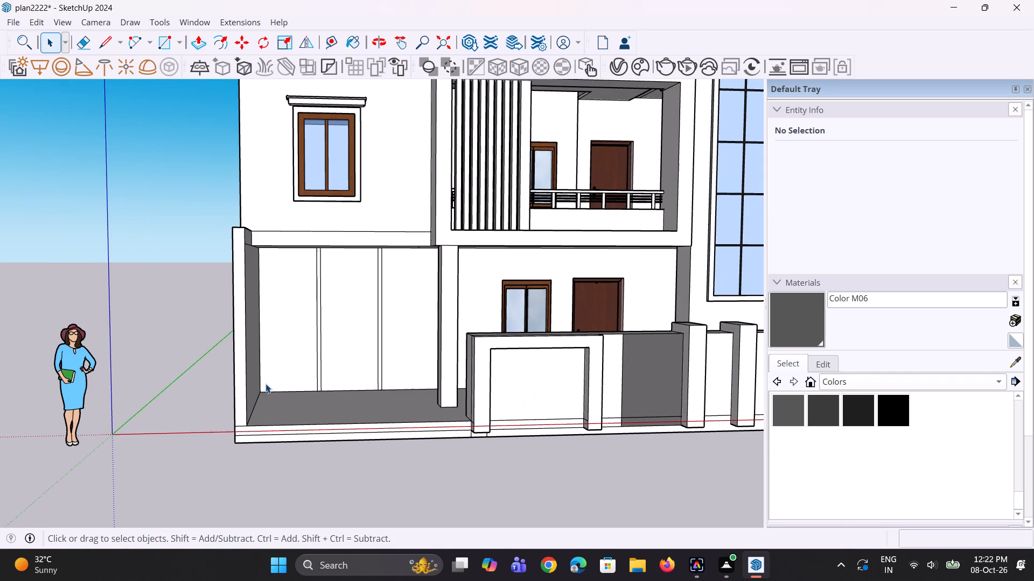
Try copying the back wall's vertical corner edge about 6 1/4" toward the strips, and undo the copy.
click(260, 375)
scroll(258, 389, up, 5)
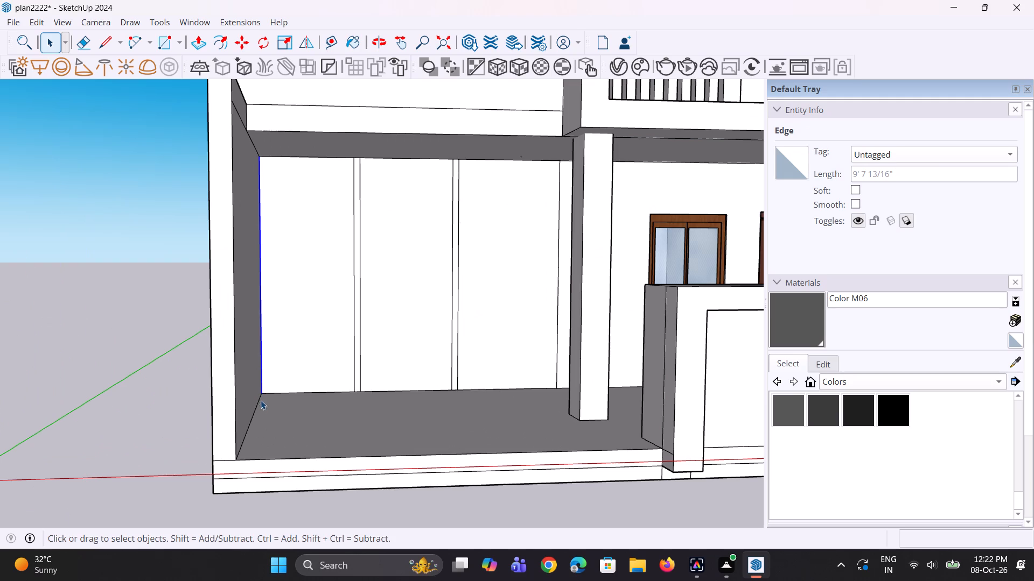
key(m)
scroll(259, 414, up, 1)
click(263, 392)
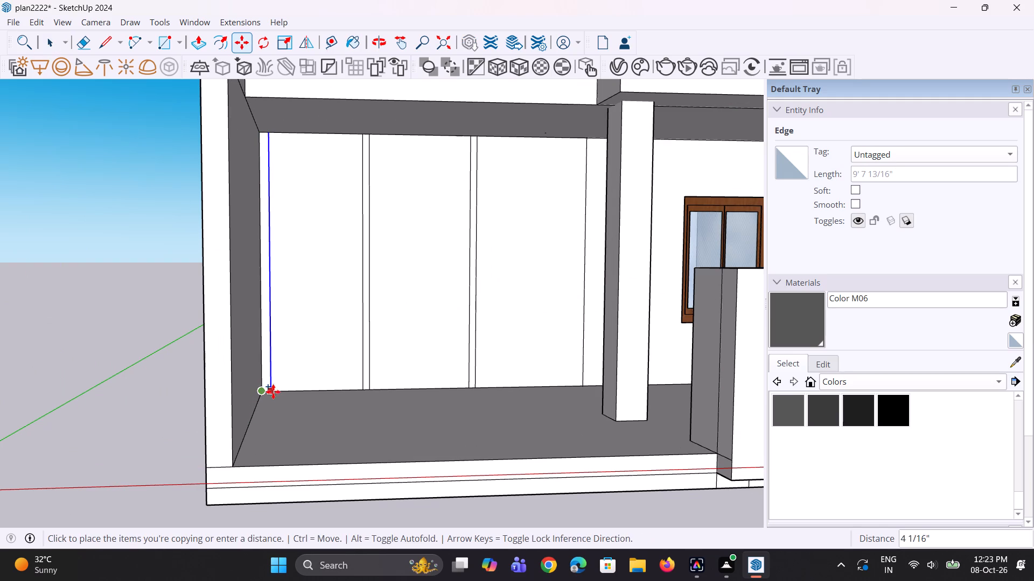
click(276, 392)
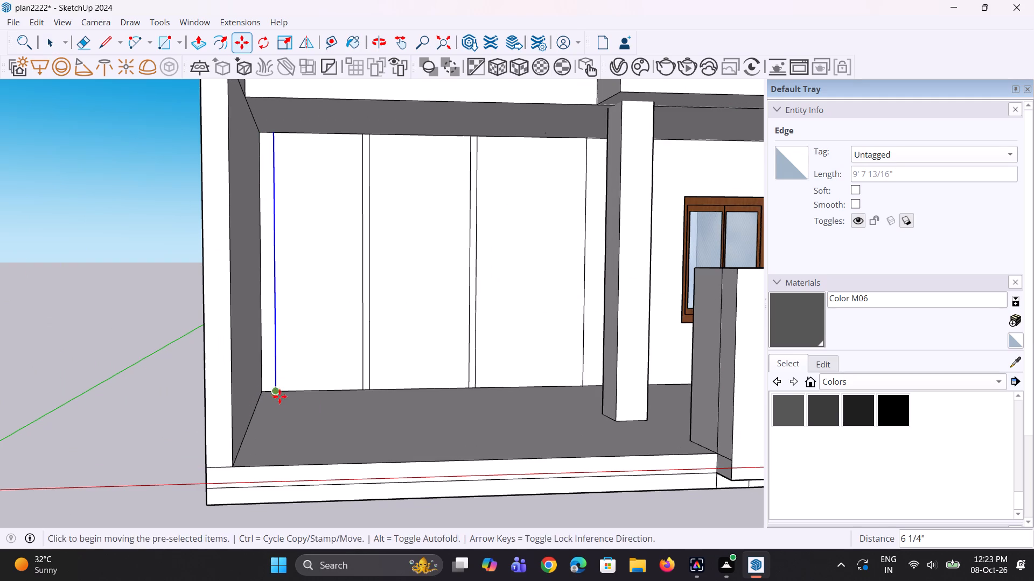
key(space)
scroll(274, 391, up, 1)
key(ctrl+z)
Copy the vertical edge in the back wall's corner with the carport side wall about 2 9/16" along the wall.
ctrl+scroll(268, 396, up, 1)
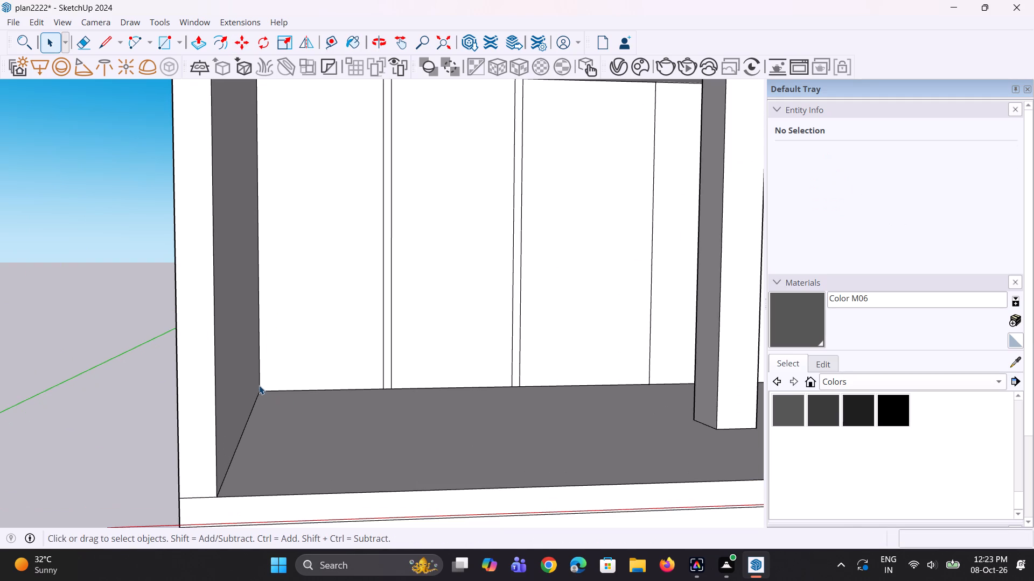
click(260, 384)
scroll(260, 387, up, 2)
key(m)
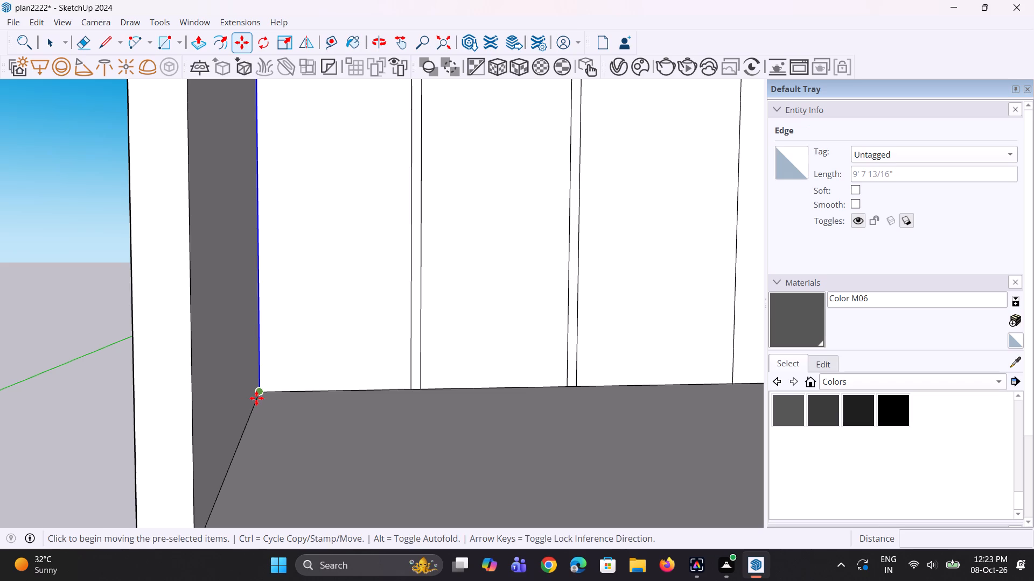
click(258, 397)
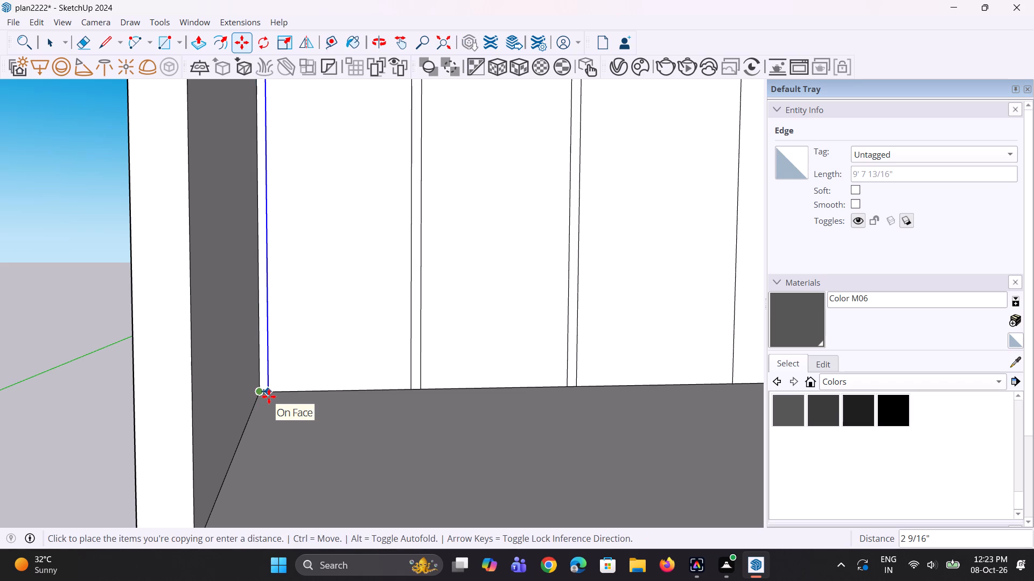
click(270, 396)
key(space)
key(space)
scroll(325, 416, down, 3)
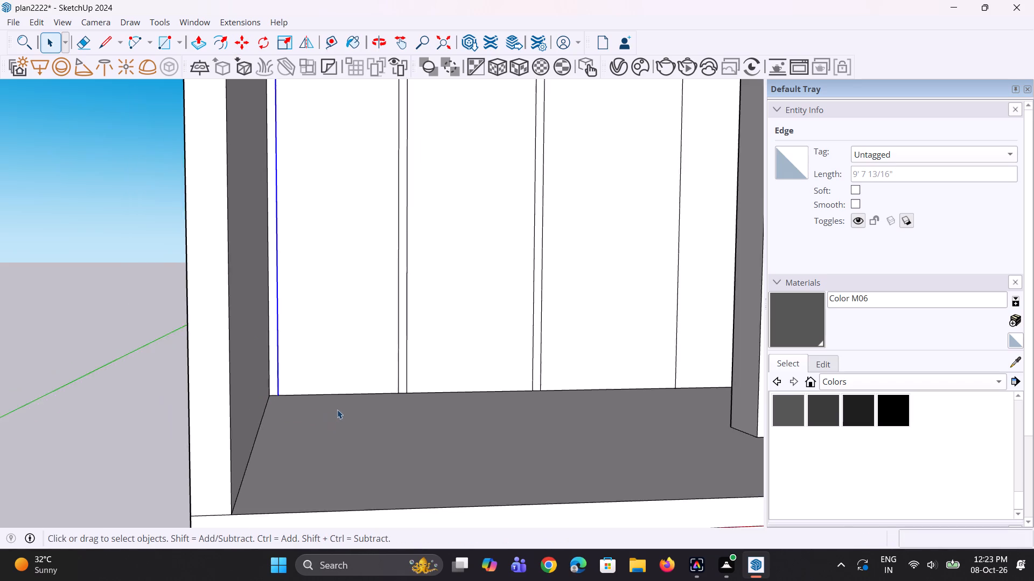
scroll(337, 409, down, 4)
click(248, 389)
Erase the horizontal line on the slab's front face below the carport and the short vertical lines under the frame's nearest post.
middle_drag(371, 445, 348, 460)
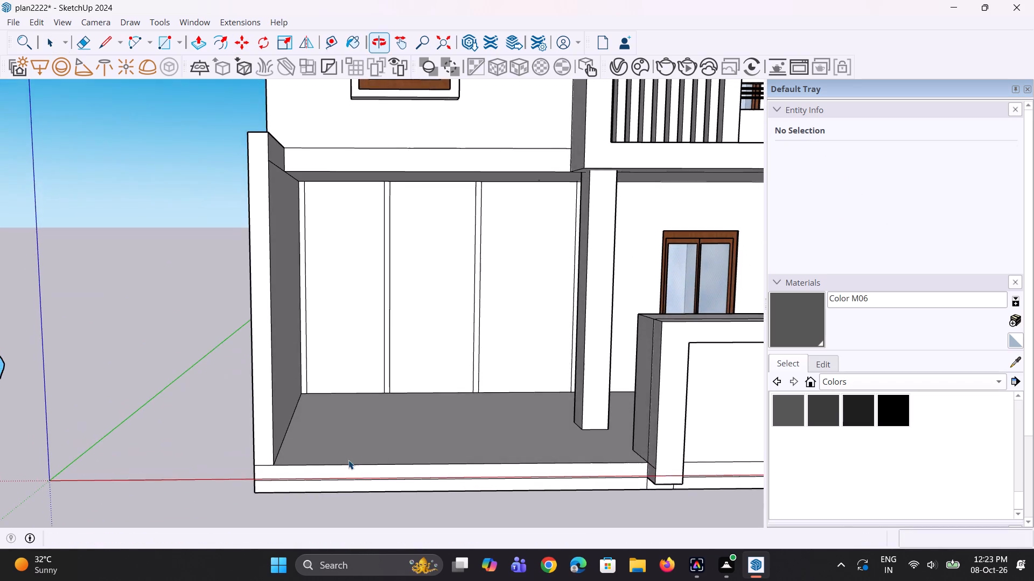
middle_drag(400, 513, 412, 396)
scroll(397, 459, up, 4)
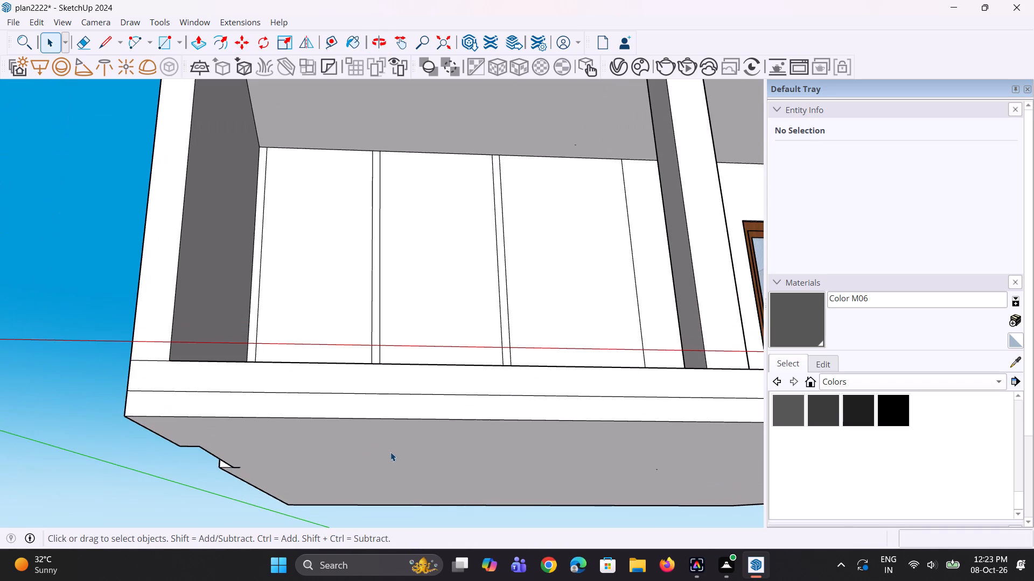
key(e)
click(365, 392)
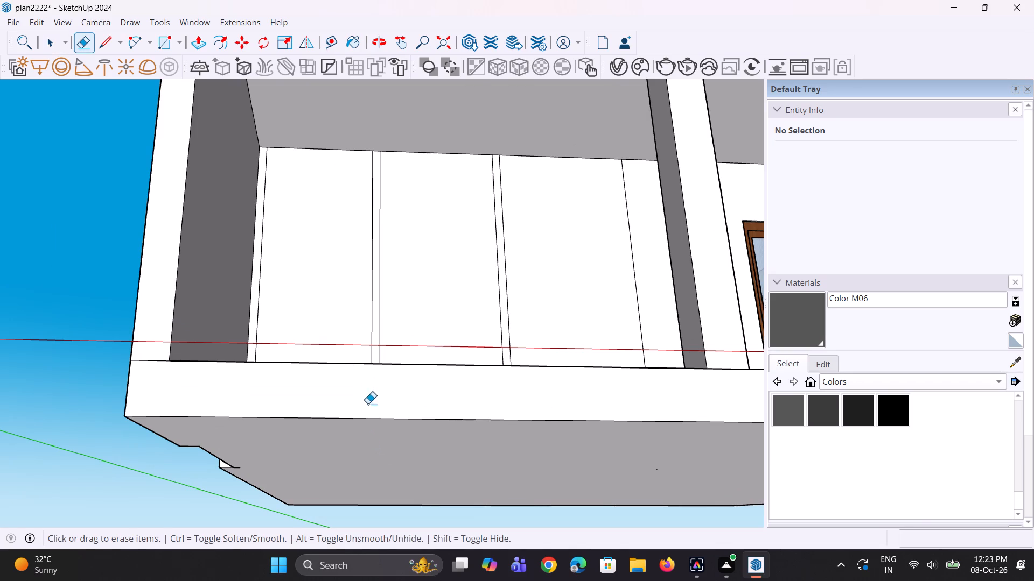
scroll(364, 419, down, 8)
scroll(619, 420, up, 4)
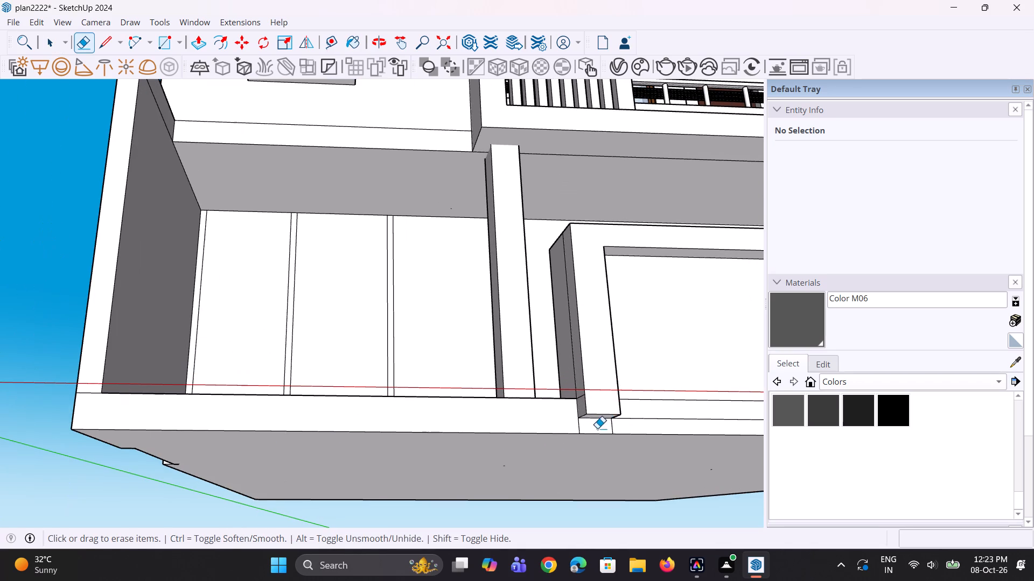
drag(565, 426, 619, 417)
key(Escape)
scroll(579, 433, up, 4)
drag(575, 427, 635, 419)
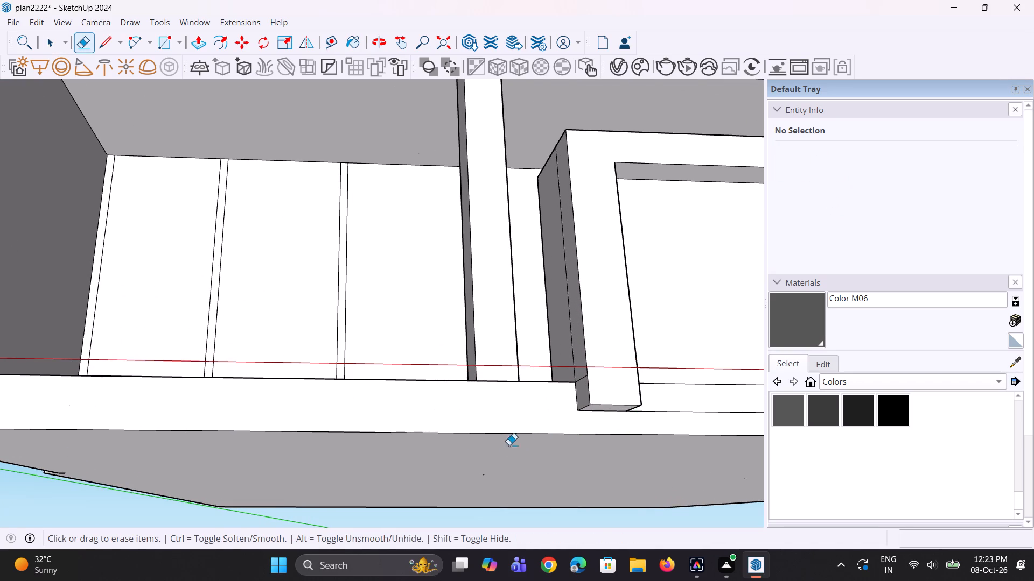
Erase the remaining lower horizontal line segments on the slab's front face, inside the frame opening and beyond the frame's far post.
scroll(502, 447, down, 3)
middle_drag(637, 407, 590, 463)
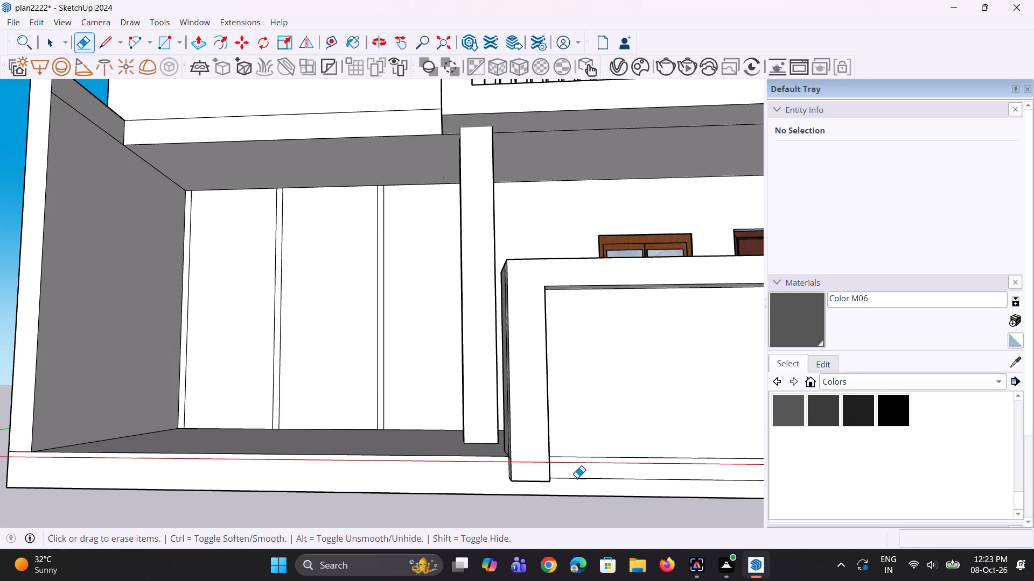
click(577, 478)
scroll(457, 442, down, 8)
middle_drag(640, 463, 644, 338)
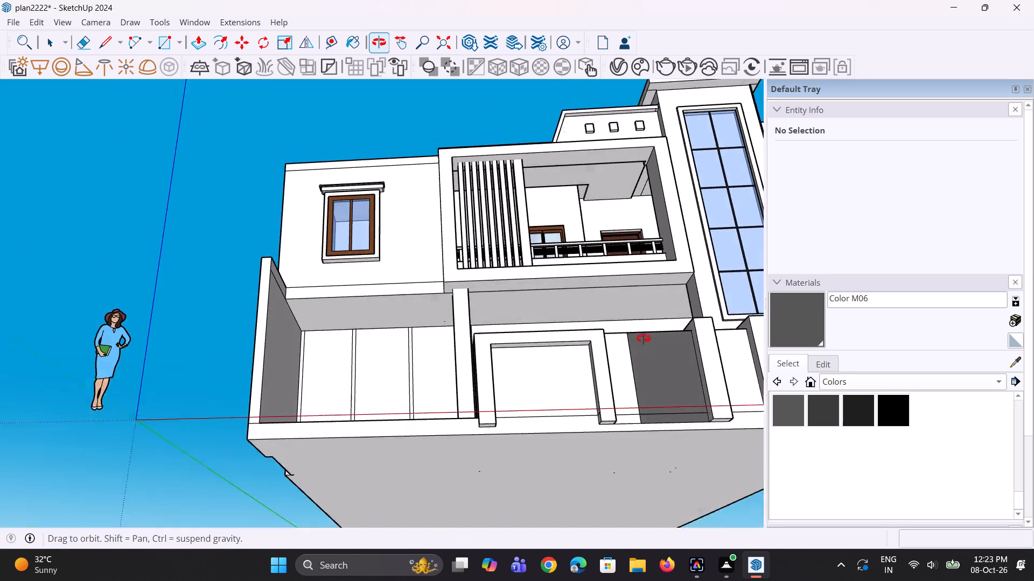
middle_drag(644, 338, 637, 357)
scroll(627, 419, up, 6)
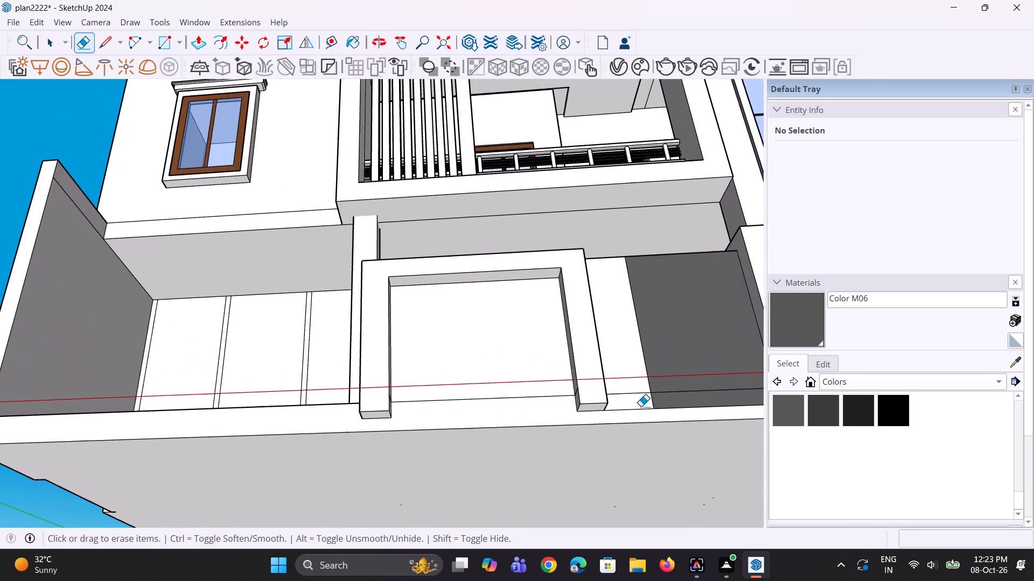
click(640, 409)
Examine the whole front elevation of the house, including the carport, slab and boundary walls.
scroll(540, 420, down, 7)
middle_drag(644, 427, 649, 442)
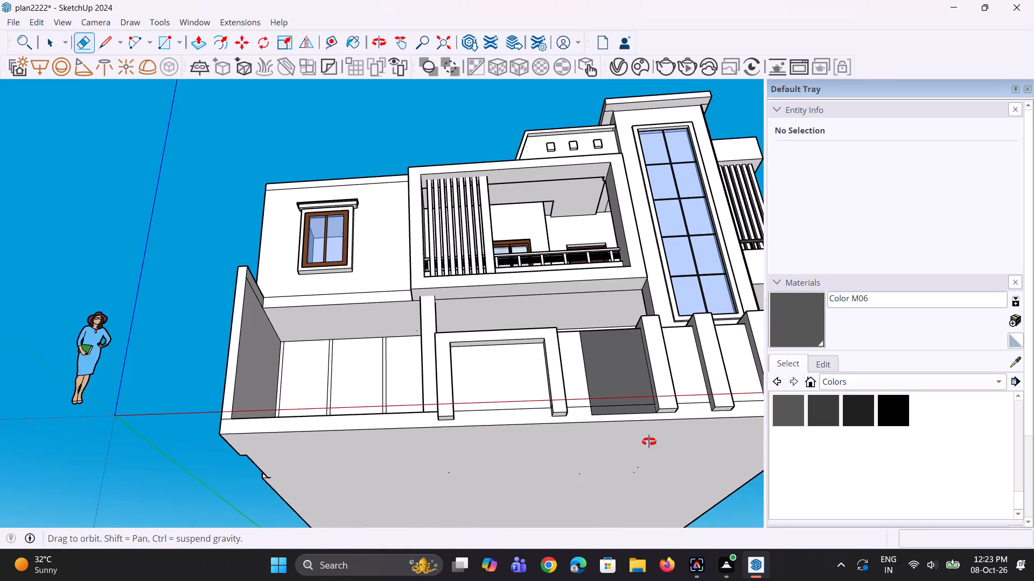
middle_drag(649, 442, 646, 465)
scroll(599, 387, down, 3)
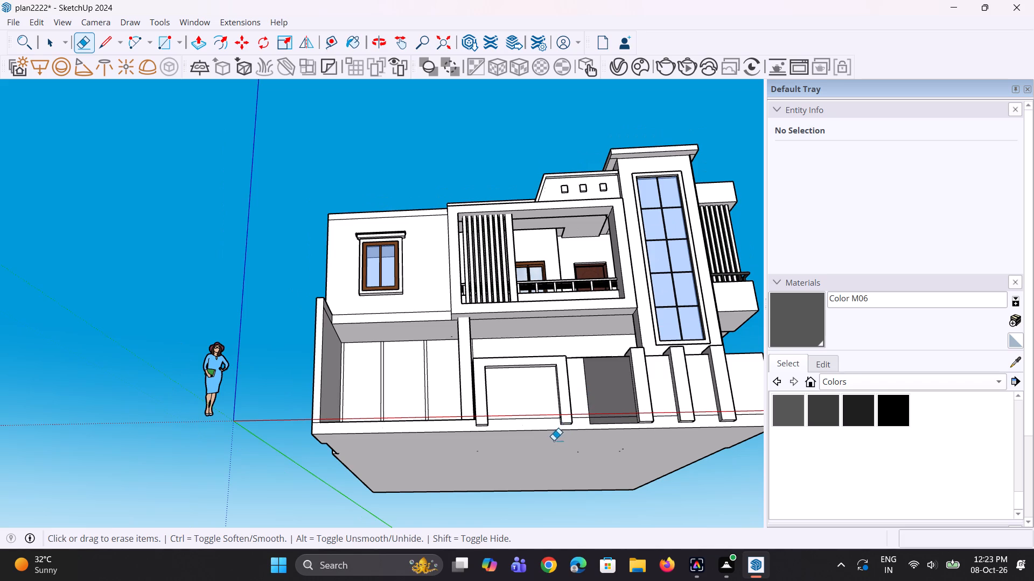
scroll(522, 322, down, 4)
middle_drag(527, 327, 552, 442)
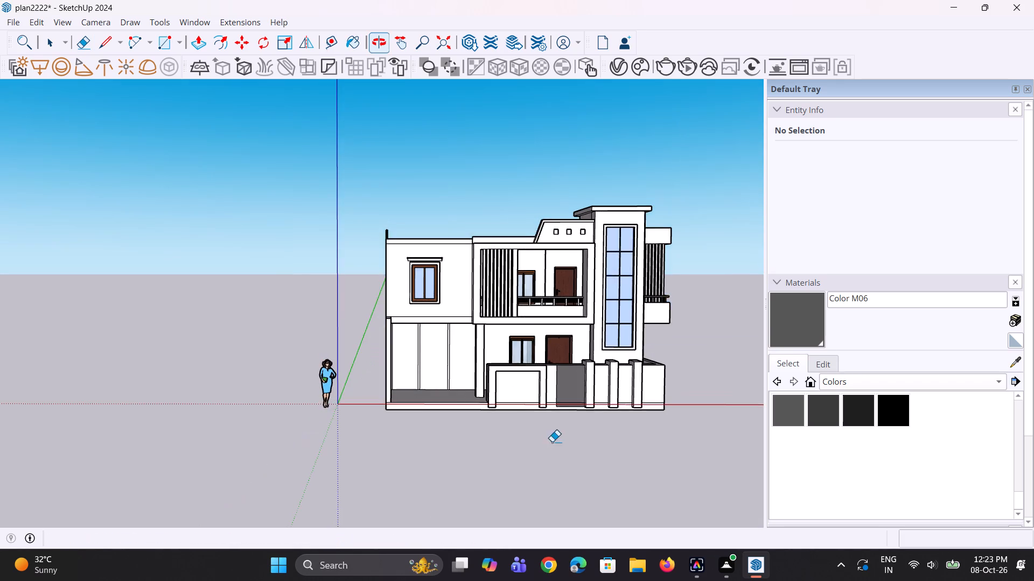
scroll(579, 367, up, 2)
key(space)
key(space)
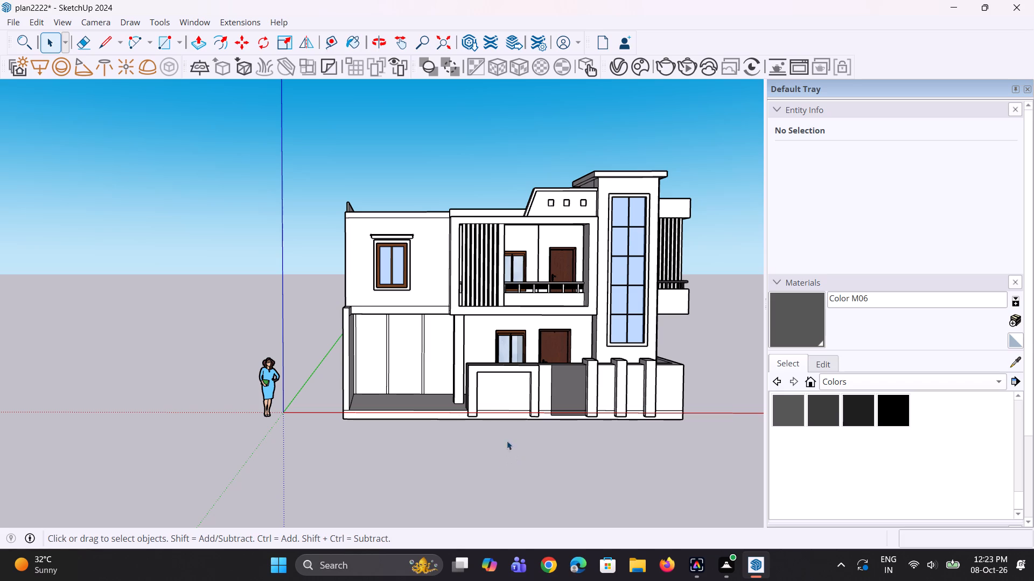
scroll(483, 400, down, 1)
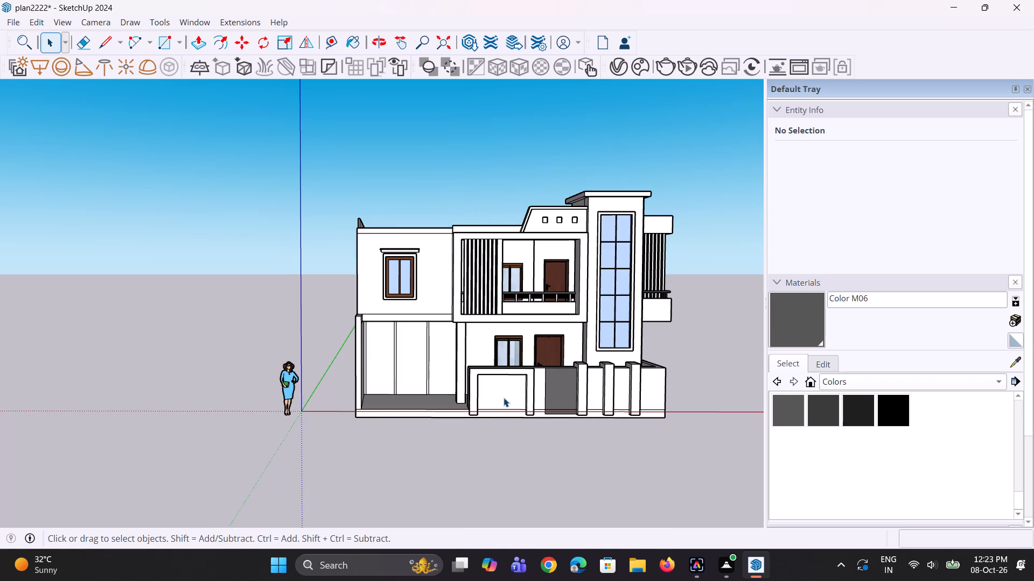
scroll(509, 440, down, 1)
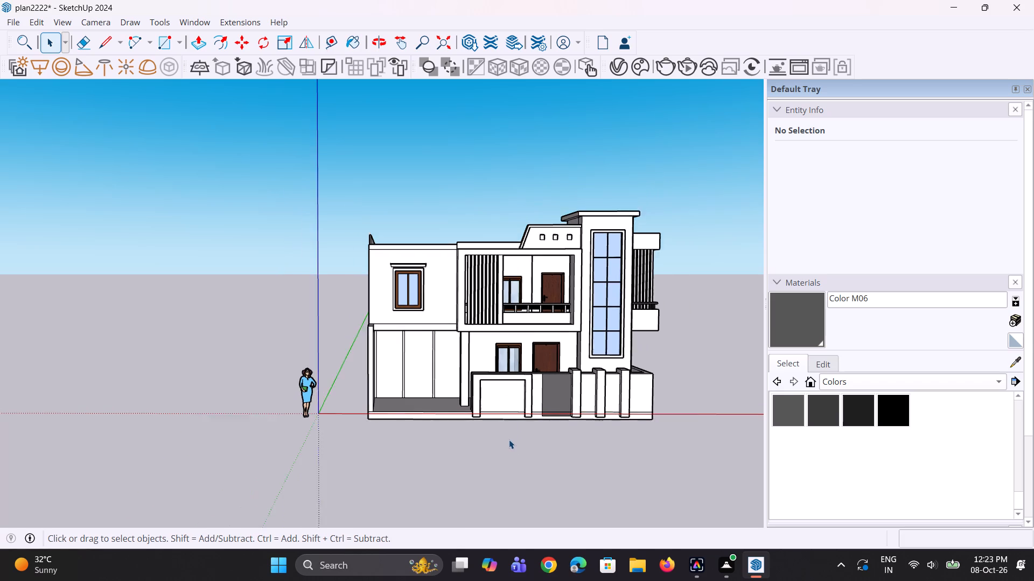
scroll(509, 440, down, 2)
scroll(520, 431, up, 3)
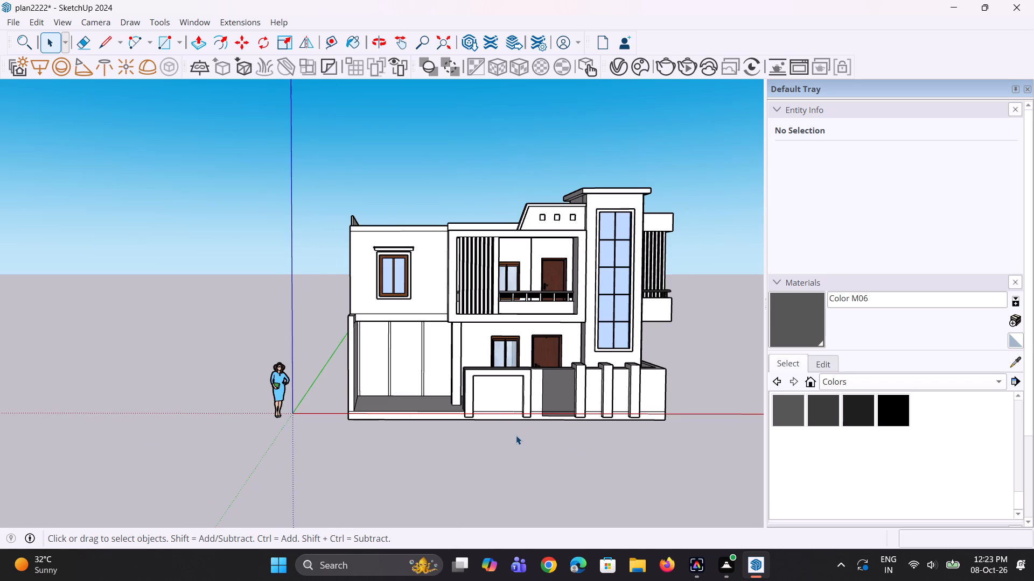
scroll(462, 420, down, 1)
scroll(565, 458, up, 1)
middle_drag(533, 438, 535, 423)
scroll(535, 423, up, 3)
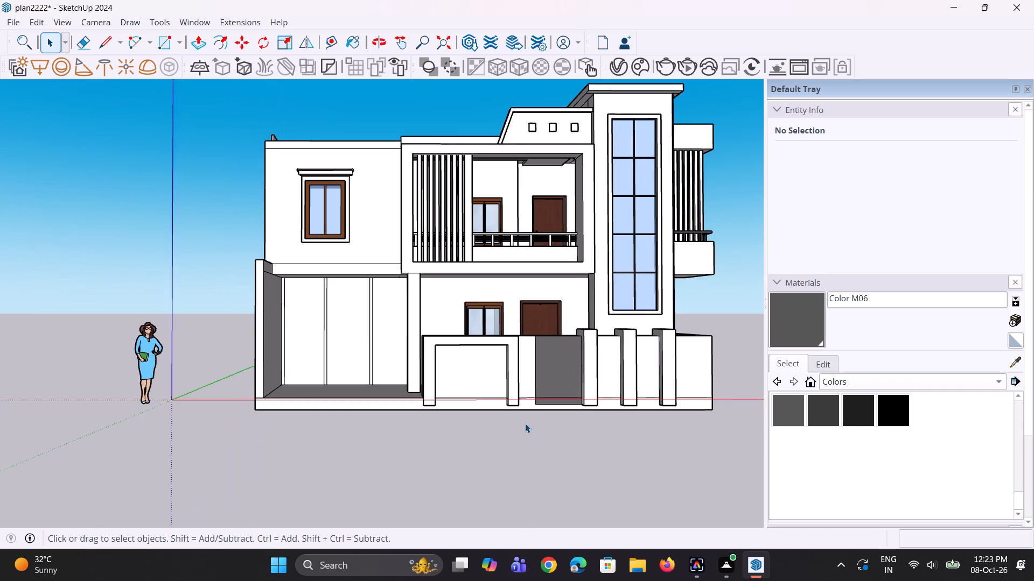
scroll(525, 423, up, 2)
middle_drag(522, 423, 559, 451)
key(space)
key(space)
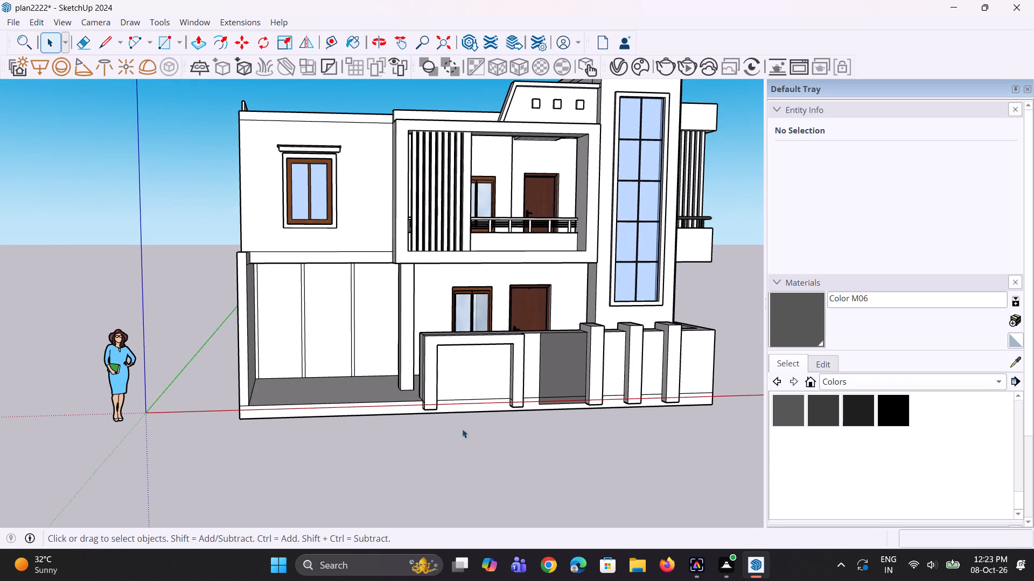
middle_drag(424, 377, 434, 387)
Import the black slatted gate model Untitled (5) from the Downloads folder and place it on the ground beside the house.
click(11, 24)
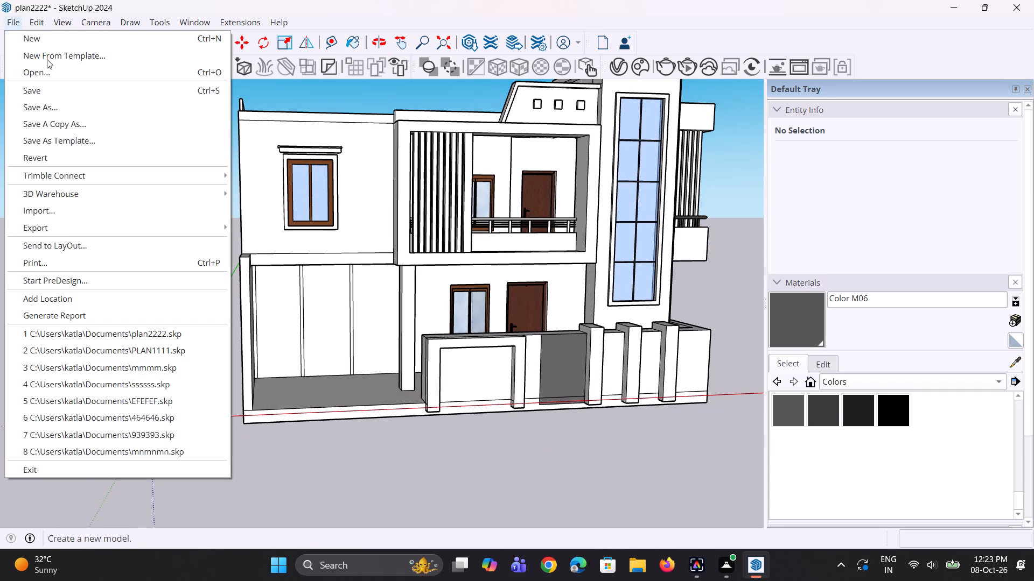
click(99, 211)
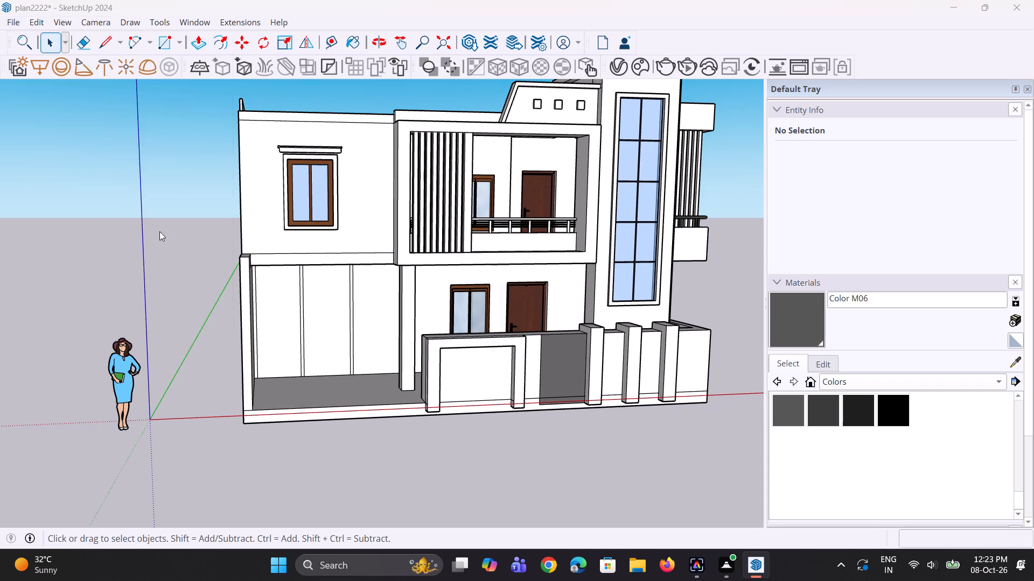
scroll(310, 181, down, 1)
click(33, 181)
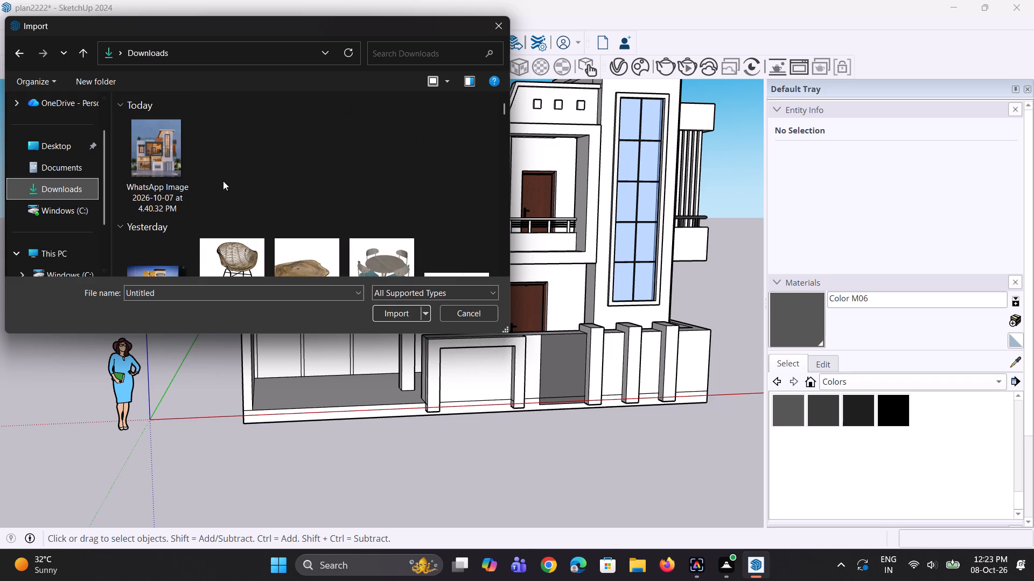
scroll(232, 177, down, 19)
scroll(244, 188, down, 2)
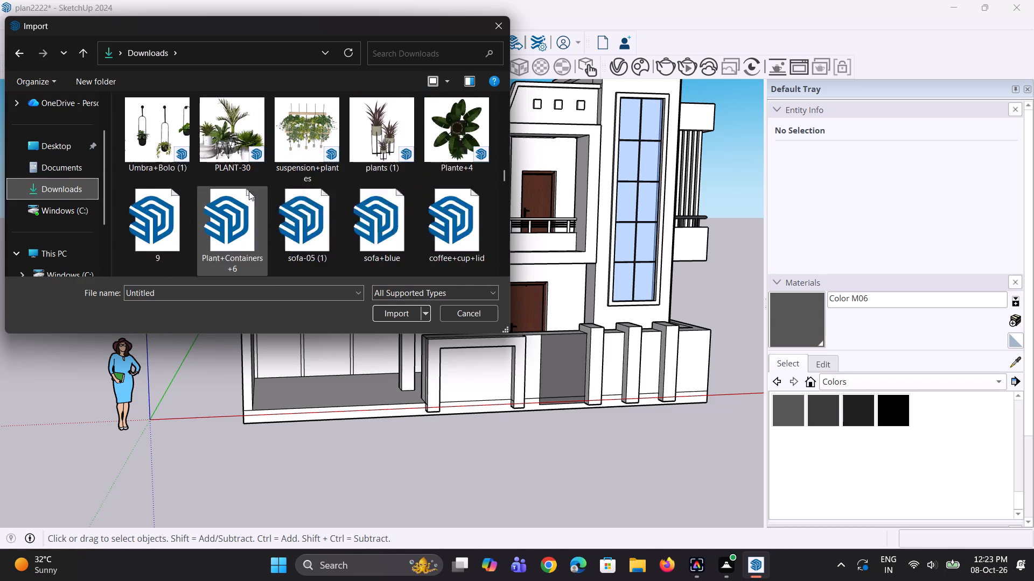
scroll(249, 191, down, 13)
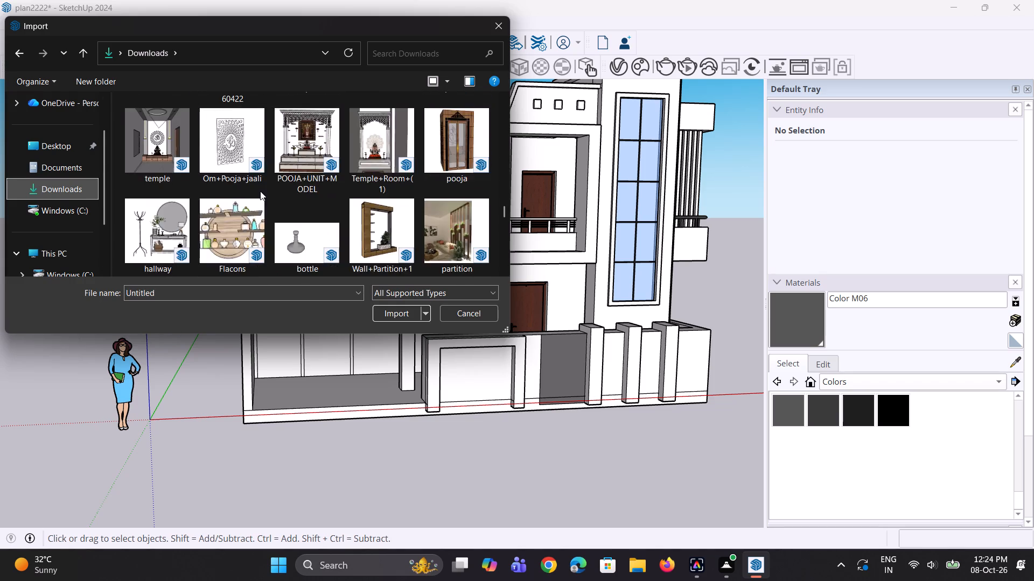
scroll(261, 190, down, 12)
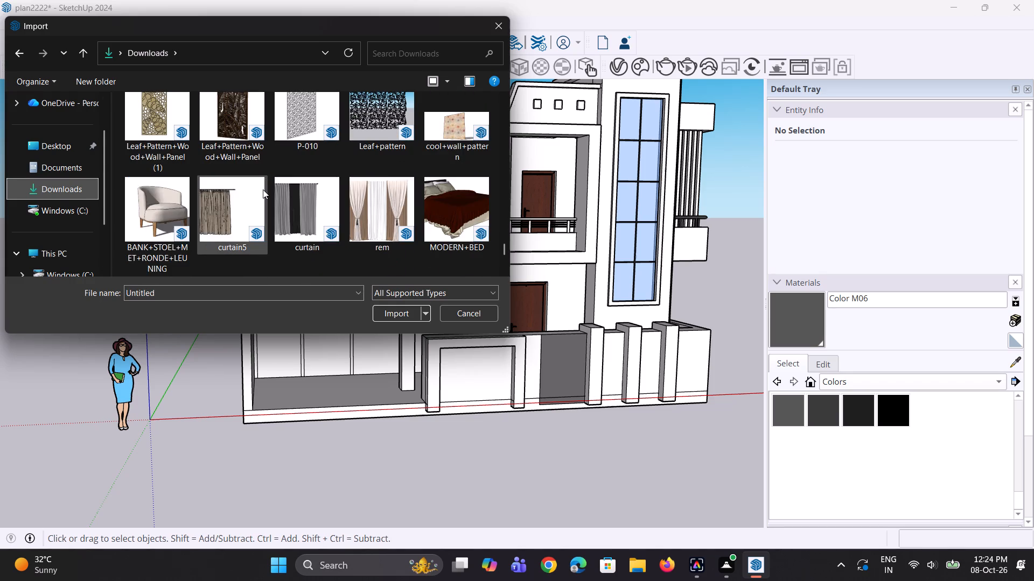
scroll(263, 189, down, 3)
scroll(263, 189, up, 1)
scroll(263, 189, down, 3)
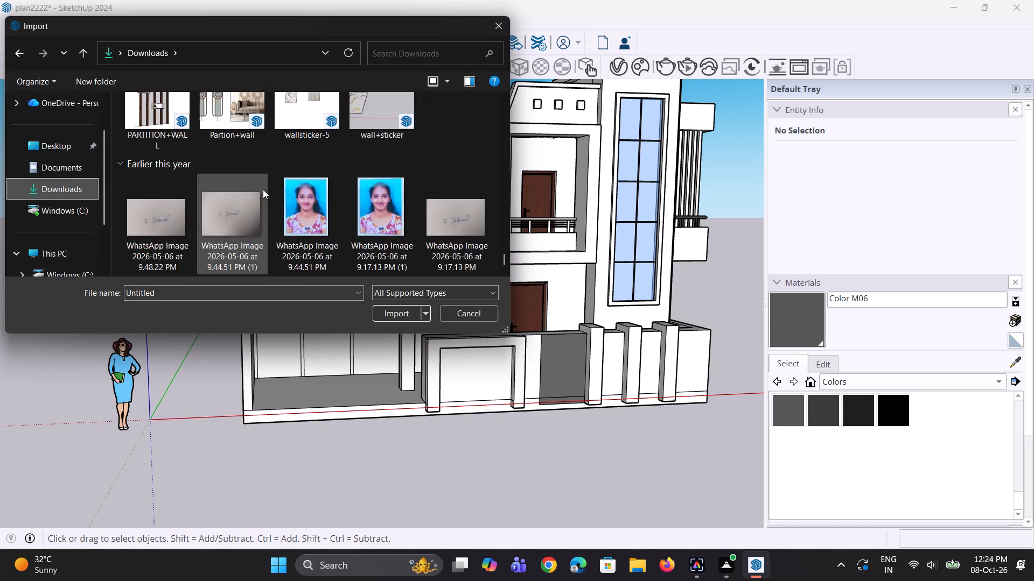
scroll(263, 189, down, 2)
scroll(263, 189, up, 14)
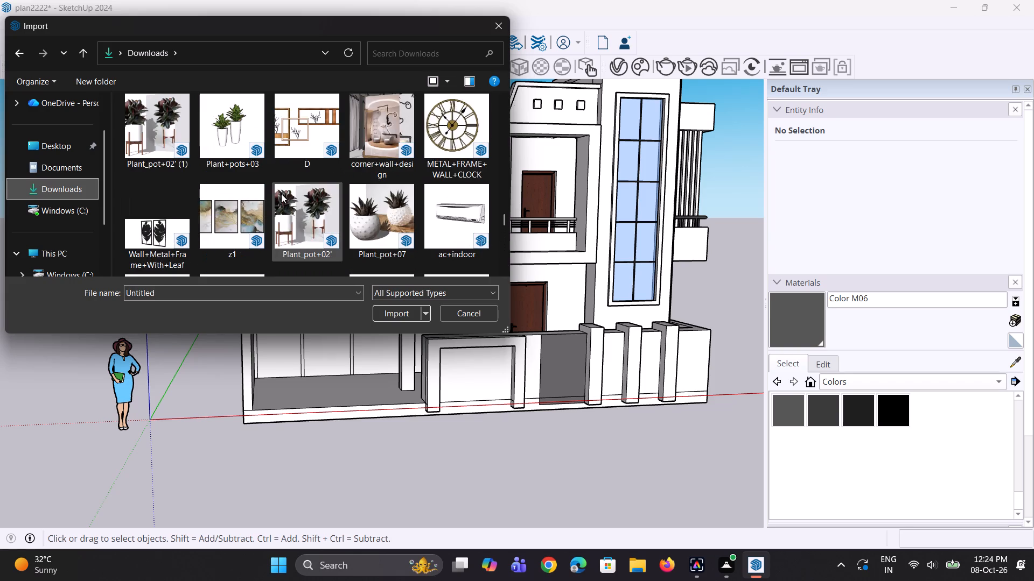
scroll(281, 194, up, 1)
scroll(281, 194, down, 5)
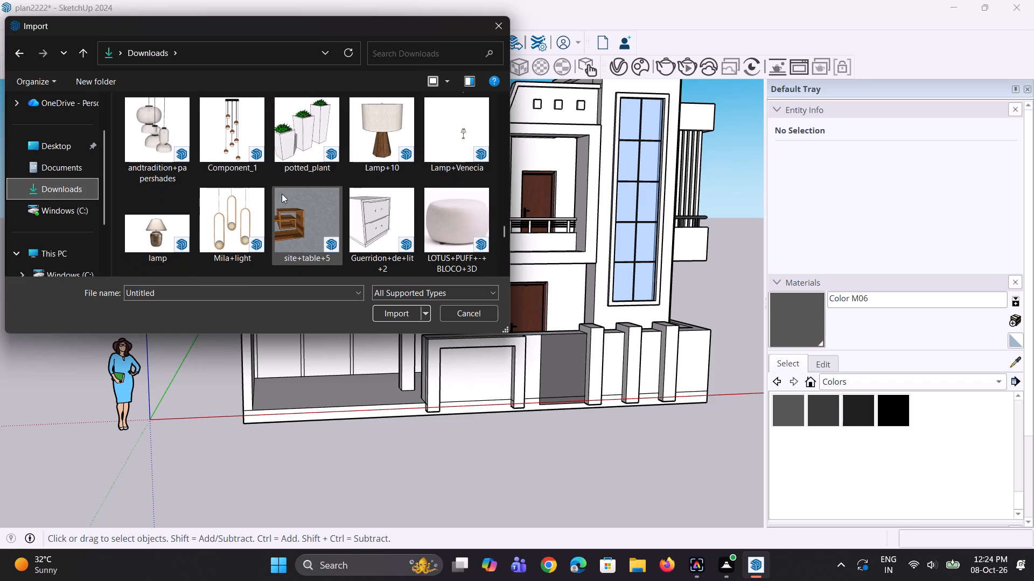
scroll(285, 194, up, 9)
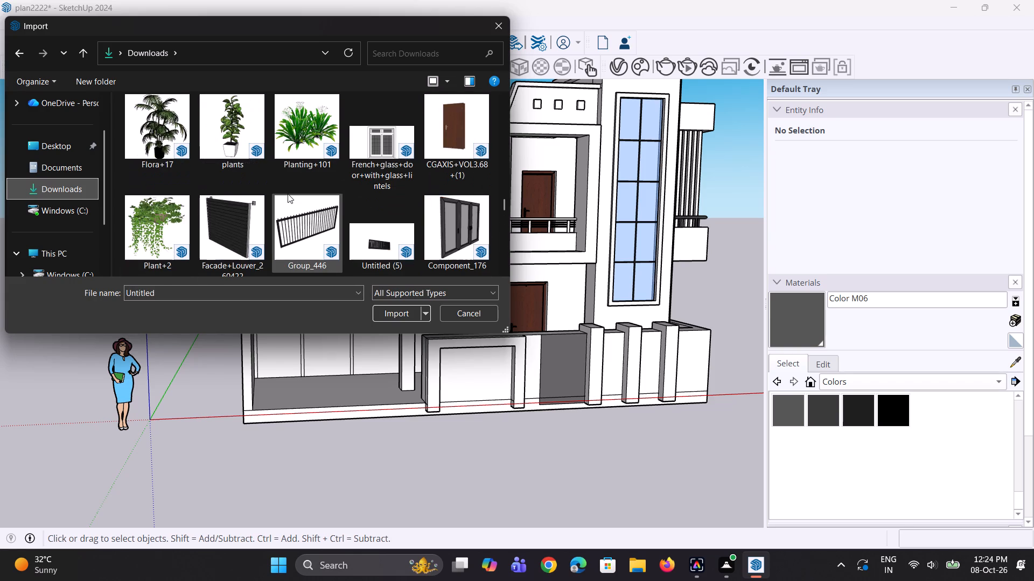
click(313, 219)
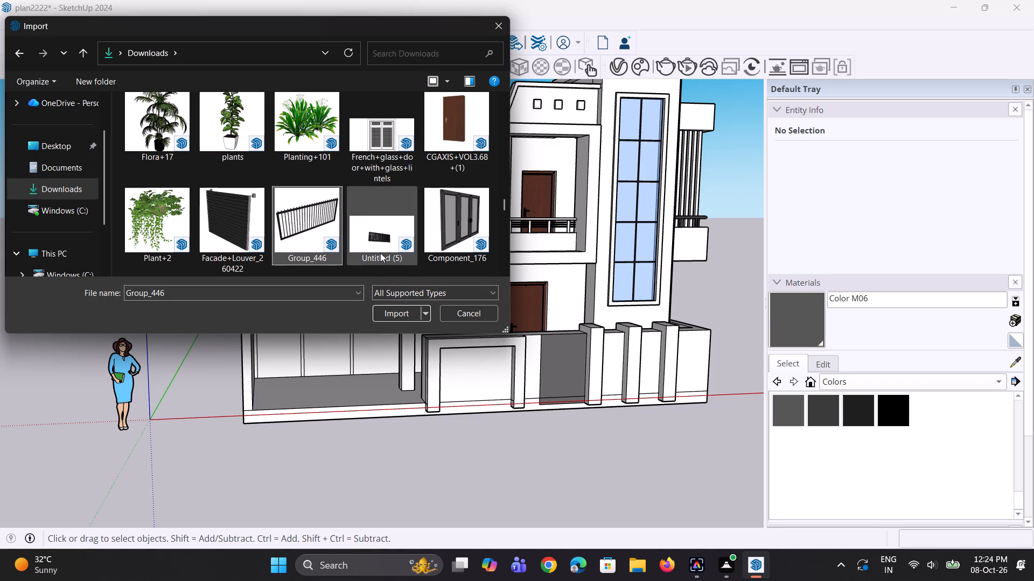
click(380, 253)
click(399, 309)
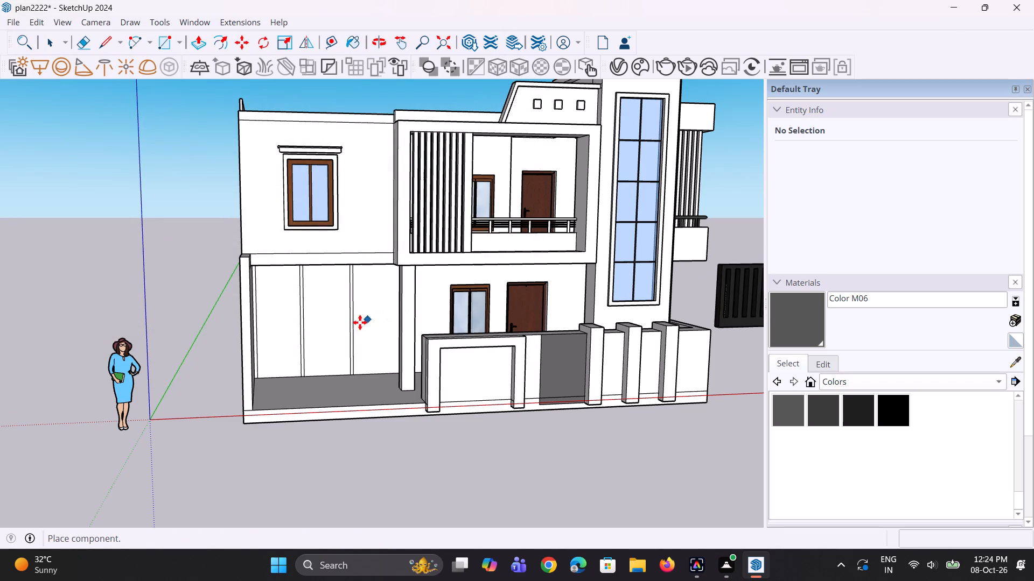
scroll(295, 343, down, 2)
scroll(225, 340, down, 3)
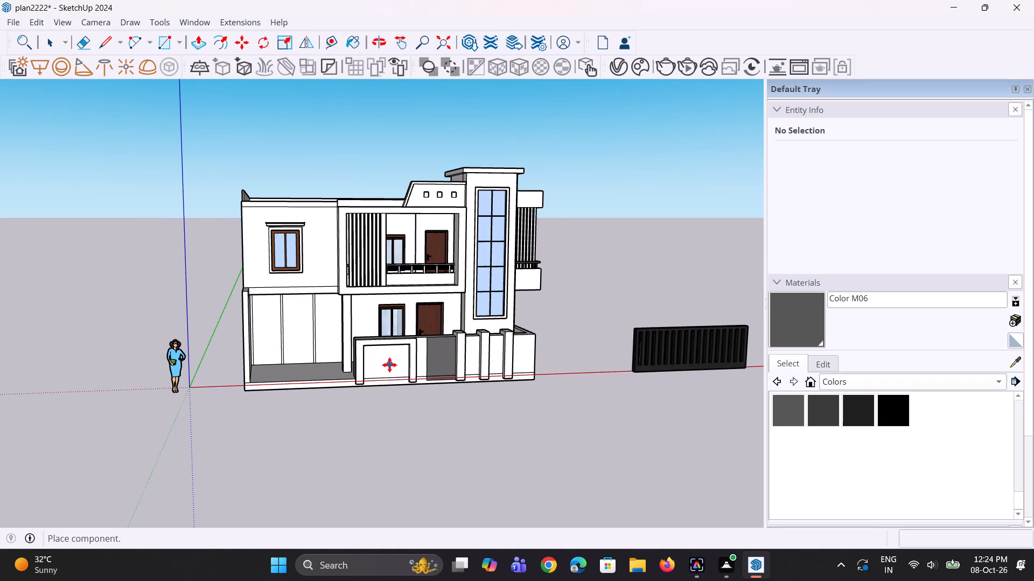
click(354, 360)
Scale the imported gate down uniformly to about 0.62 of its size.
scroll(585, 307, up, 5)
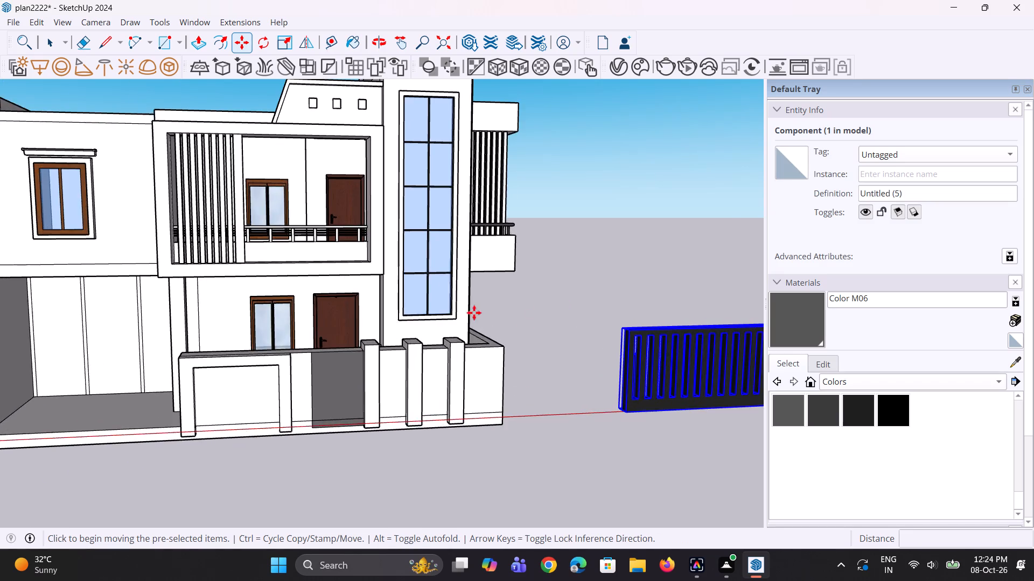
middle_drag(458, 322, 426, 303)
scroll(421, 302, down, 8)
middle_drag(512, 321, 490, 355)
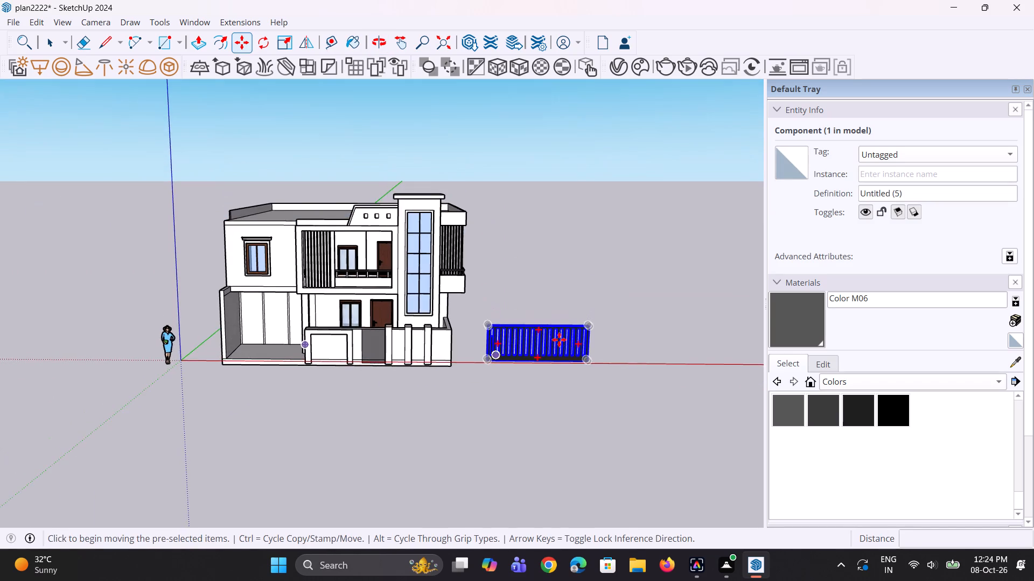
scroll(582, 337, up, 4)
key(s)
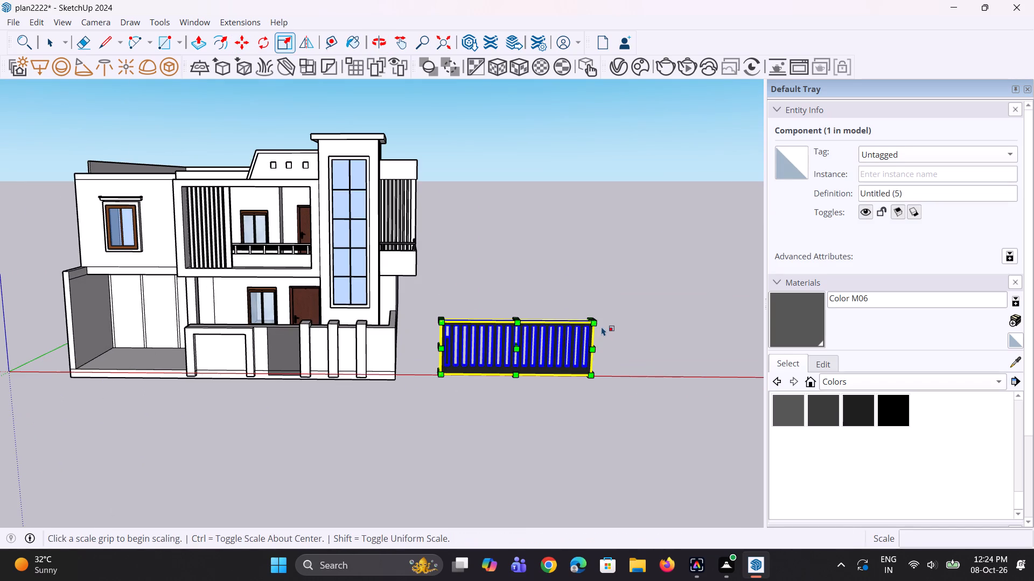
click(597, 324)
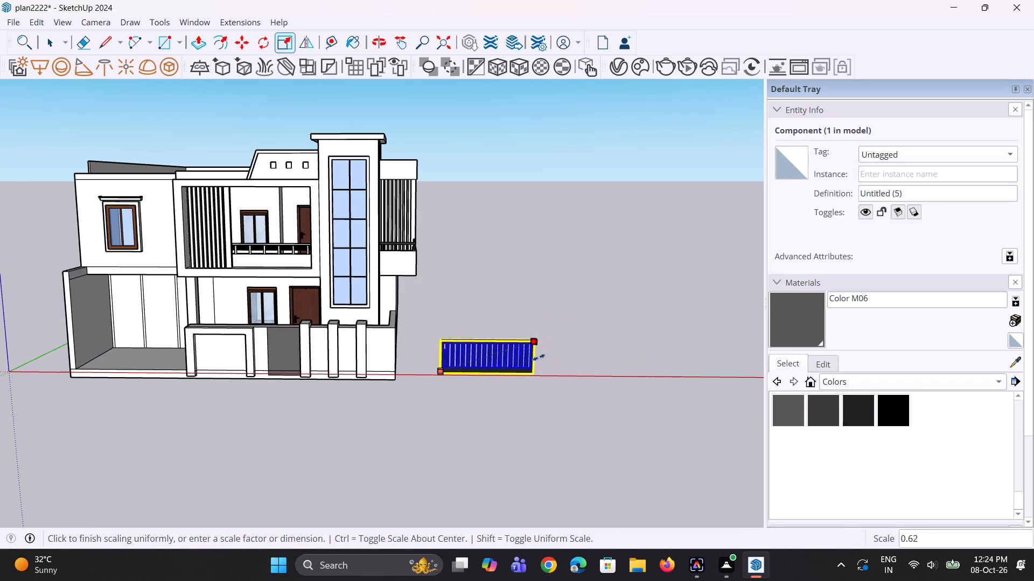
click(530, 362)
Move the gate about 39' 5 3/4" onto the slab's front edge in the carport opening, against the side wall.
scroll(571, 339, down, 5)
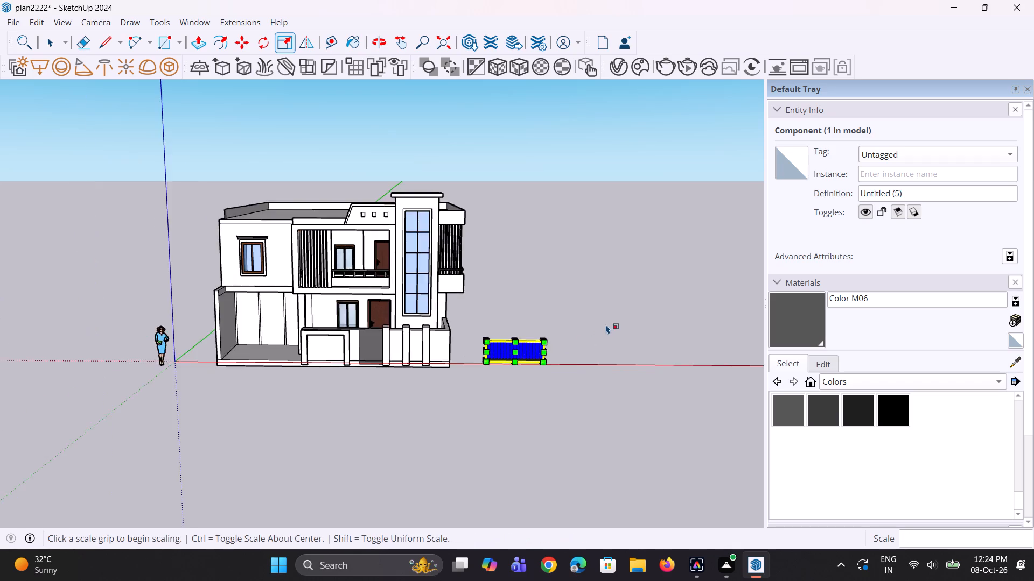
scroll(606, 324, down, 2)
scroll(499, 360, up, 3)
key(m)
drag(517, 354, 505, 359)
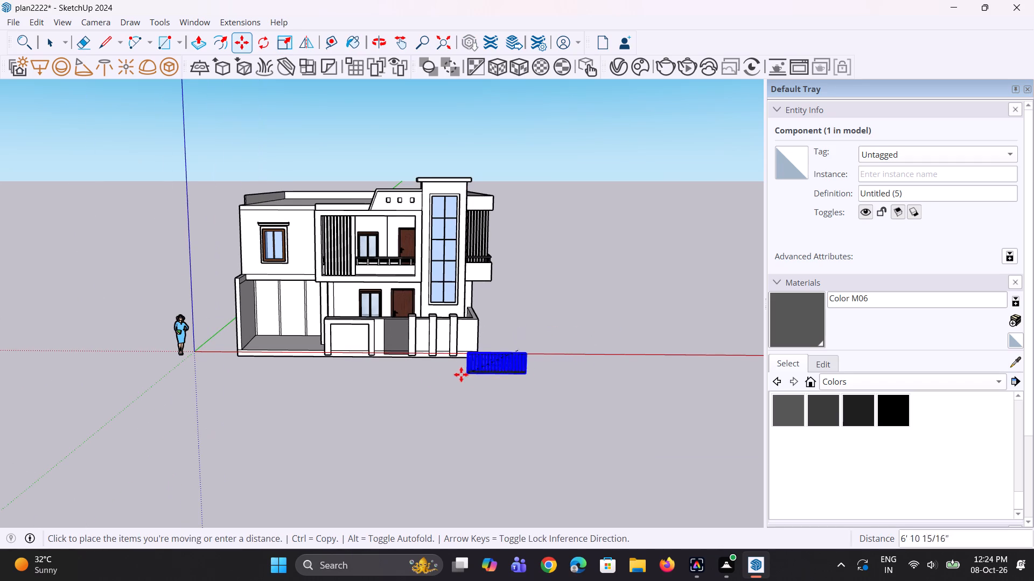
scroll(225, 353, up, 5)
click(248, 350)
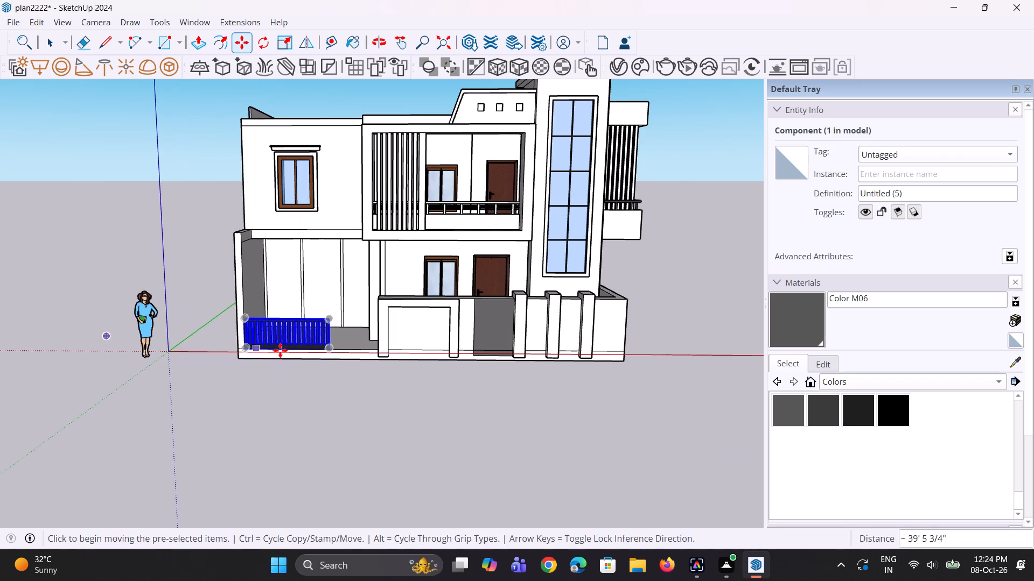
Scale the gate down in length and thickness from its free end so it spans about half the carport opening.
scroll(290, 348, up, 1)
middle_drag(290, 347, 334, 328)
scroll(331, 314, up, 6)
middle_drag(343, 320, 346, 309)
scroll(346, 309, down, 8)
middle_drag(371, 344, 361, 360)
scroll(303, 336, up, 1)
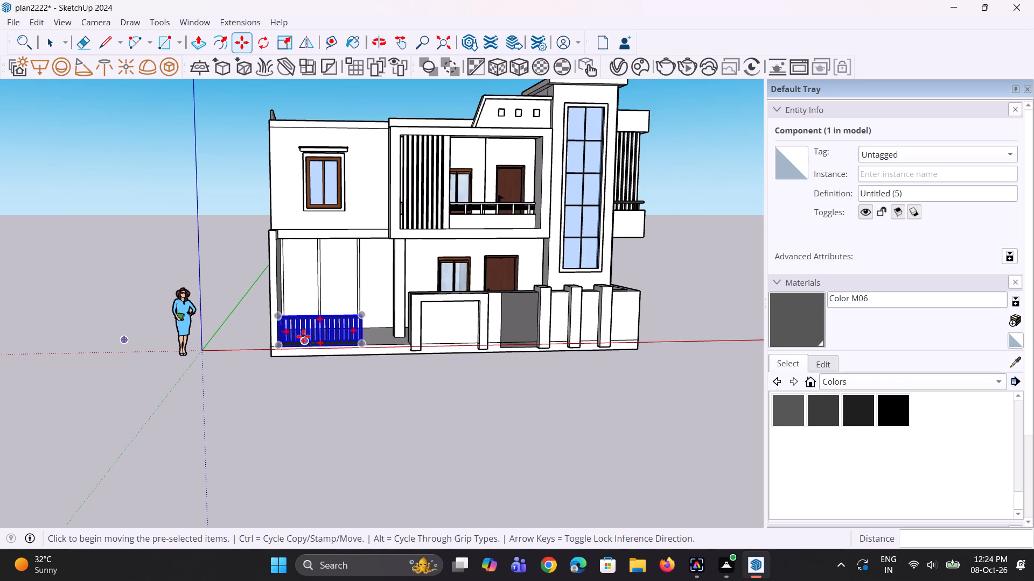
scroll(303, 336, up, 2)
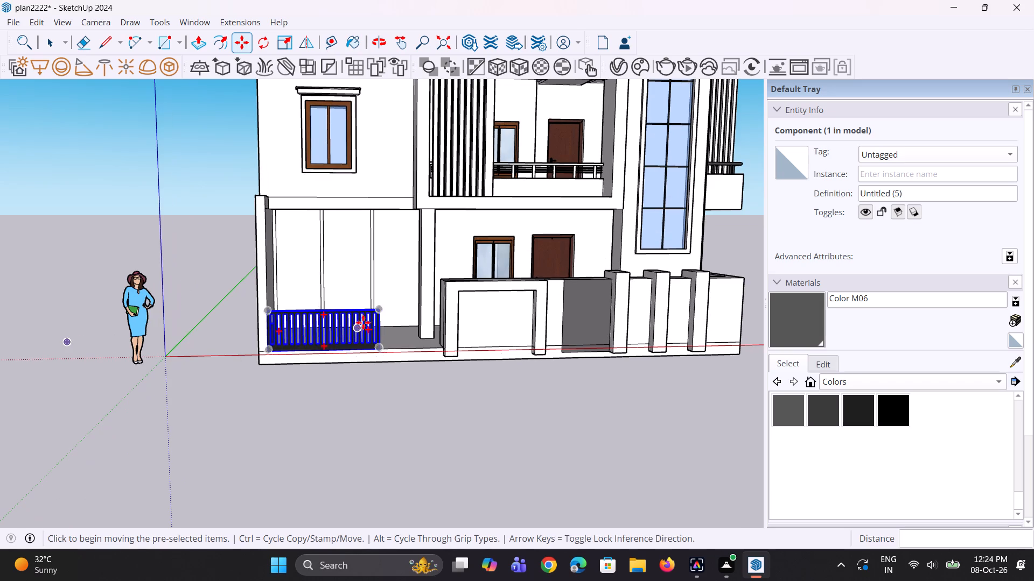
key(s)
middle_drag(361, 332, 253, 359)
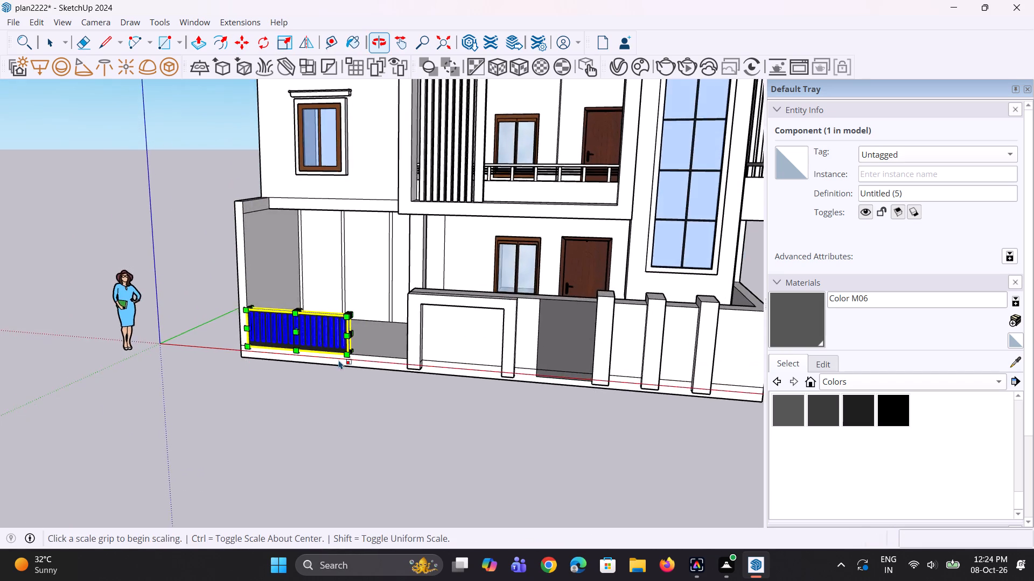
scroll(341, 350, up, 6)
click(357, 330)
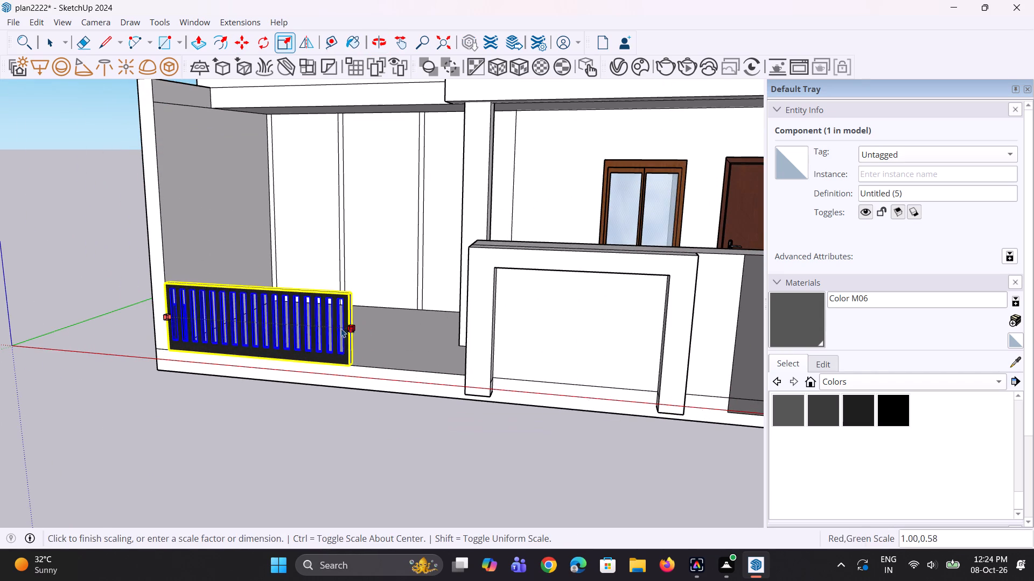
click(315, 324)
Stretch the gate upward from its top edge by a vertical scale of about 1.73.
middle_drag(340, 357, 458, 359)
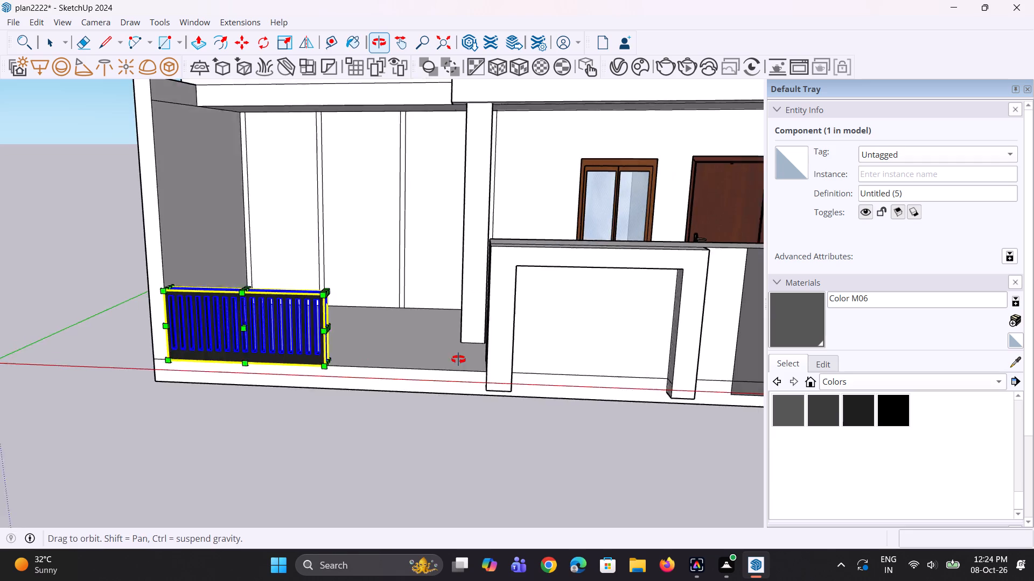
middle_drag(458, 359, 503, 349)
scroll(332, 344, down, 3)
middle_drag(347, 352, 318, 367)
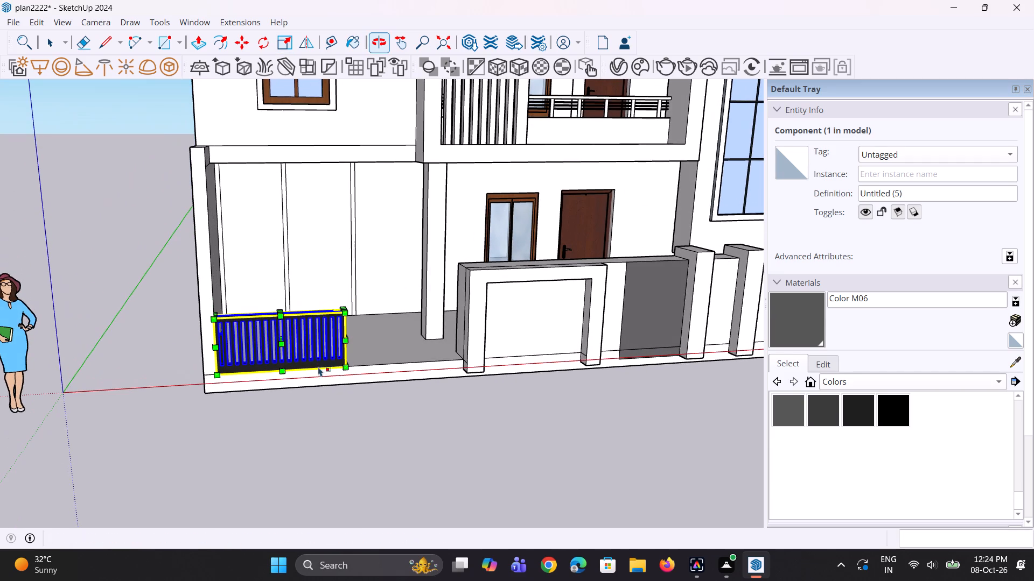
middle_drag(302, 328, 289, 400)
scroll(255, 330, up, 6)
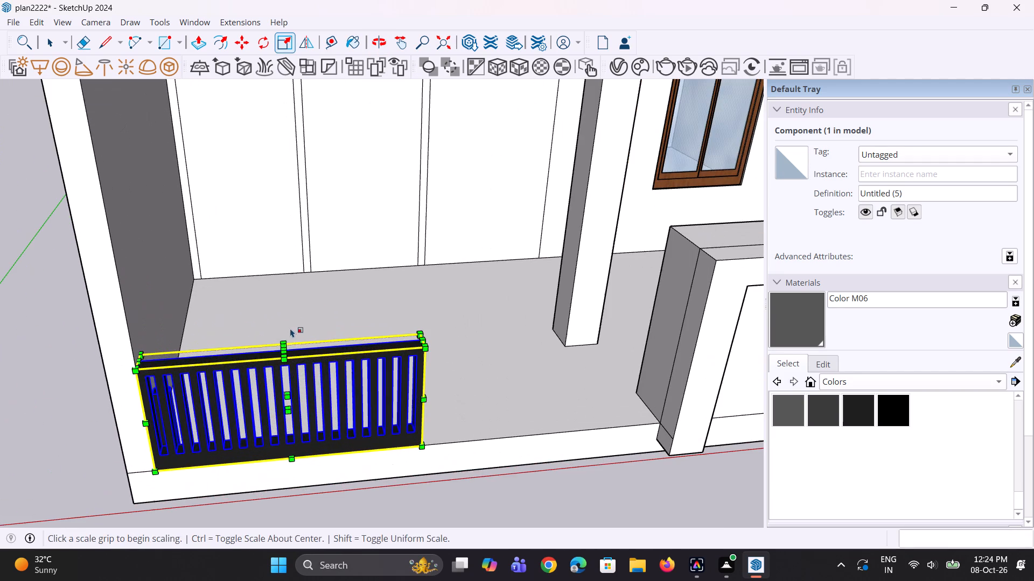
click(285, 350)
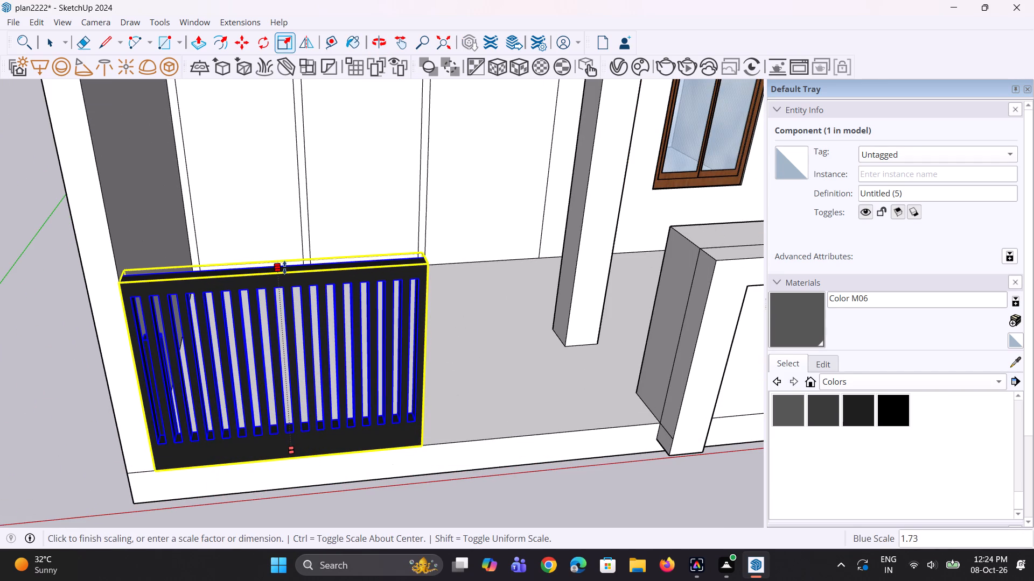
click(284, 266)
Stretch the gate slightly taller from its top edge by a vertical scale of about 1.05.
scroll(422, 355, down, 7)
middle_drag(427, 342, 386, 258)
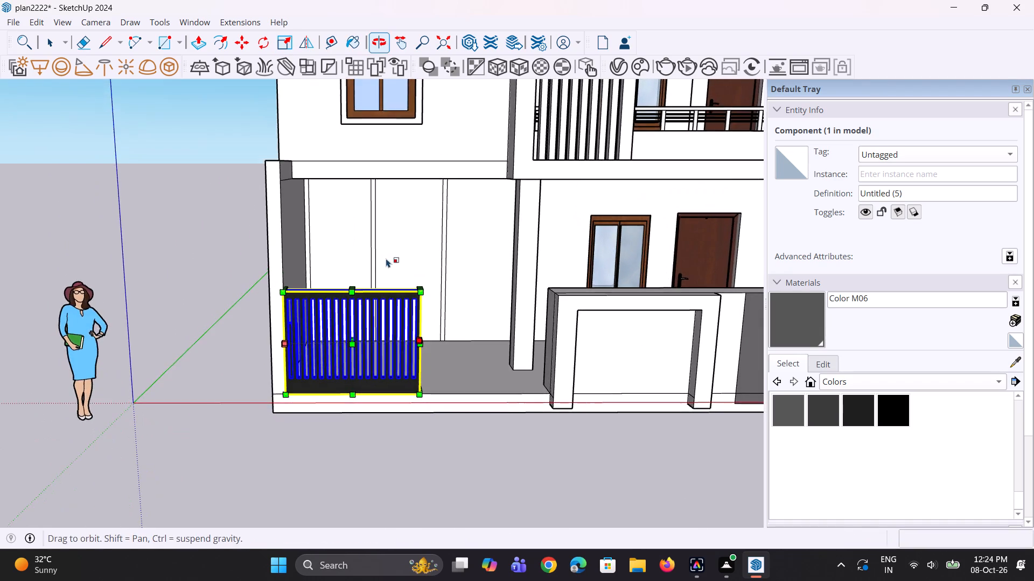
scroll(367, 283, up, 6)
middle_drag(345, 299, 336, 323)
scroll(336, 323, up, 5)
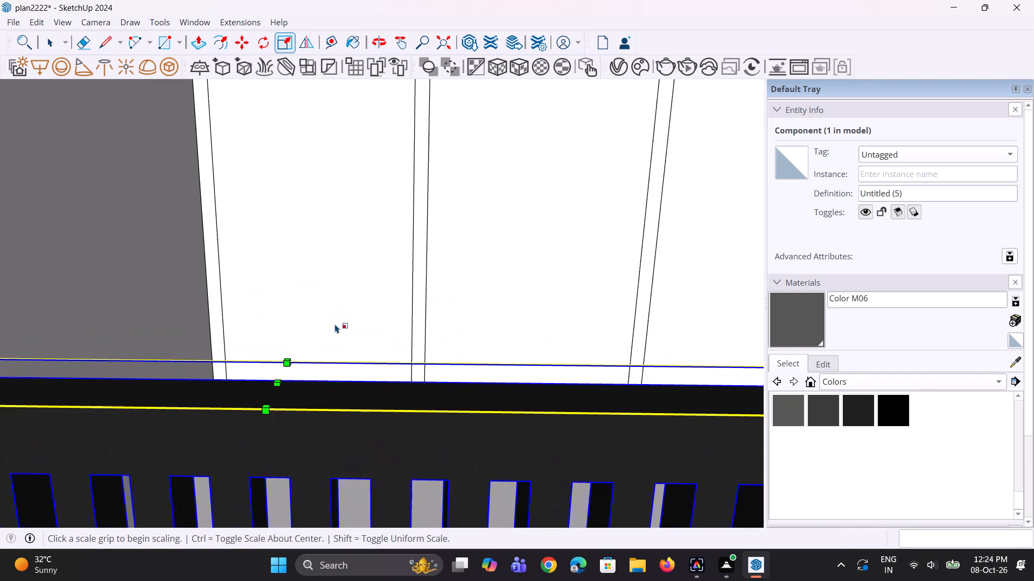
click(281, 382)
click(281, 331)
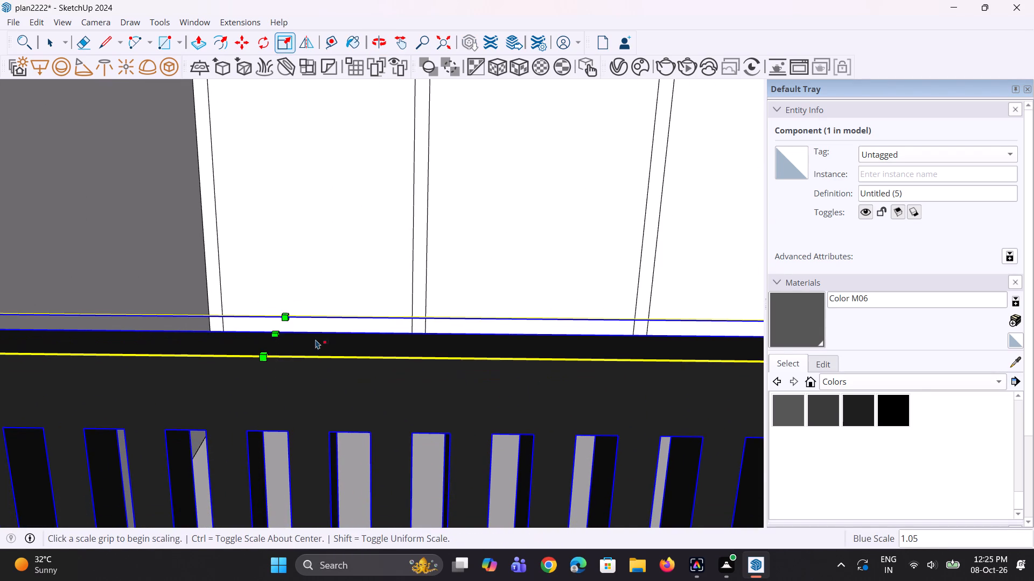
Copy the gate end to end along the slab's front edge to fill the rest of the carport opening up to the frame.
scroll(376, 327, down, 11)
middle_drag(436, 344, 433, 296)
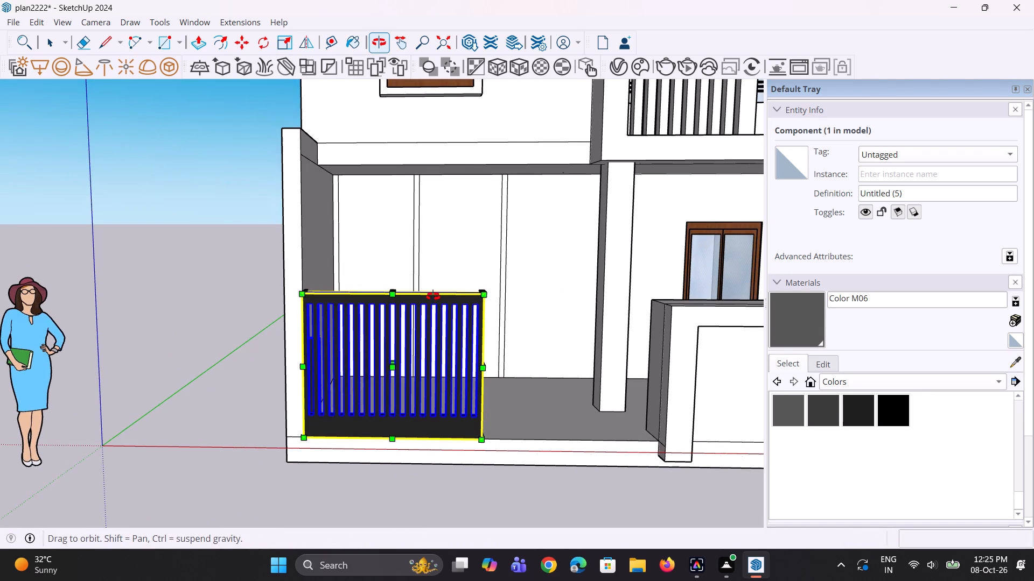
middle_drag(433, 296, 436, 296)
key(m)
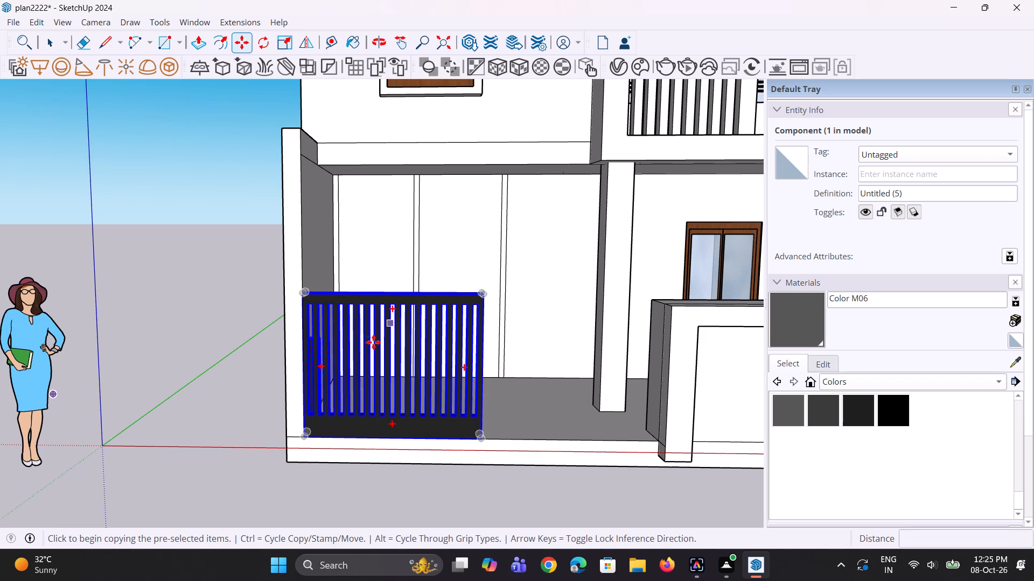
click(304, 433)
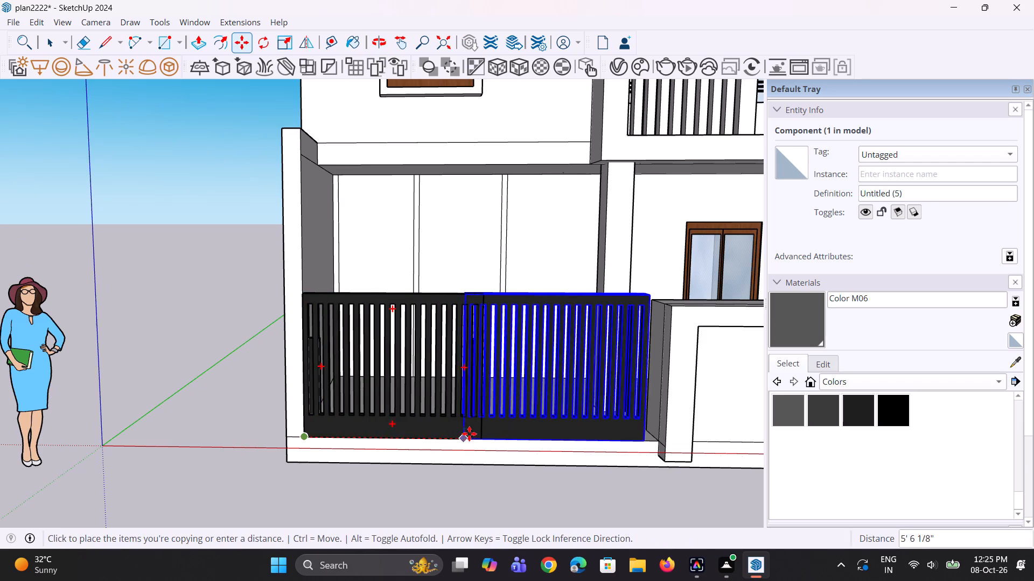
click(478, 434)
key(space)
key(space)
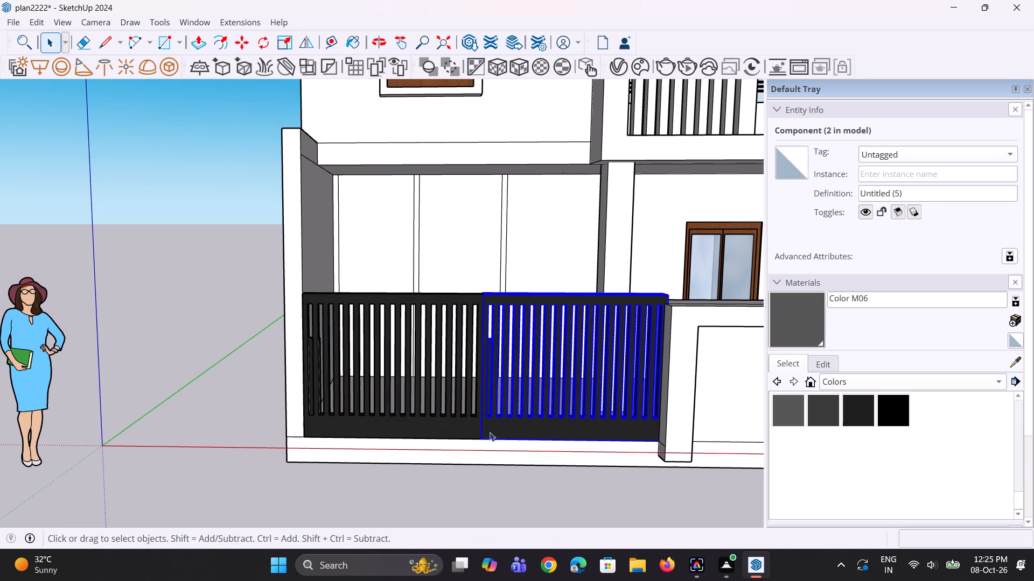
Lower the top of the gate leaf beside the boundary wall frame slightly by scaling it down vertically.
scroll(500, 413, down, 3)
middle_drag(578, 358, 569, 404)
scroll(578, 336, up, 3)
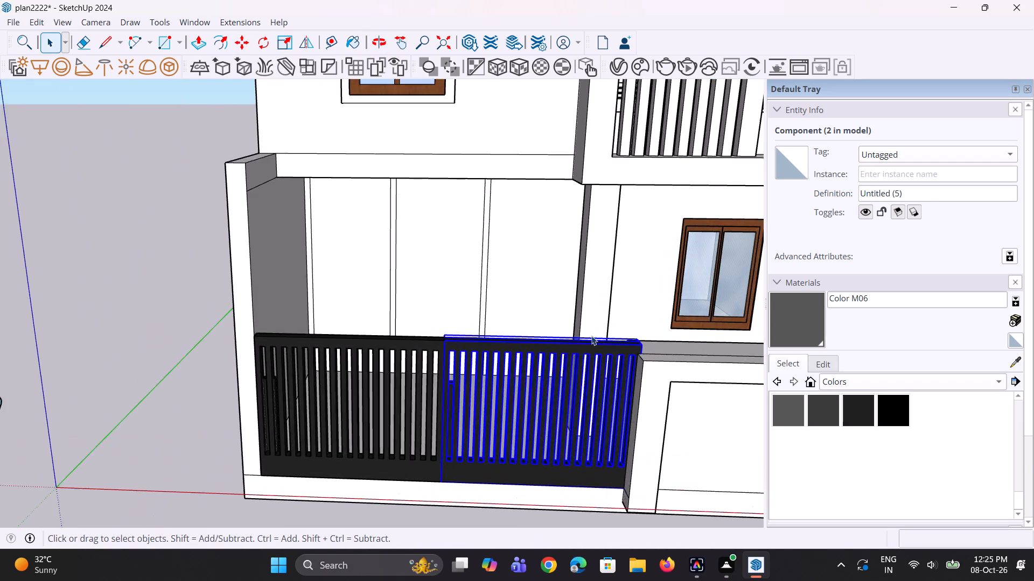
scroll(591, 336, up, 2)
middle_drag(592, 337, 584, 401)
scroll(595, 394, up, 5)
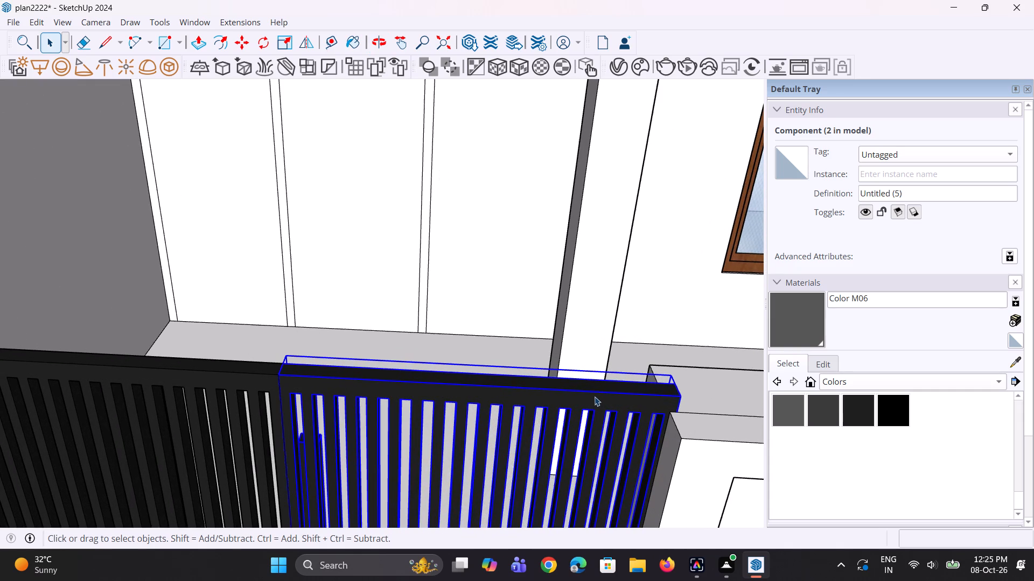
key(s)
click(476, 373)
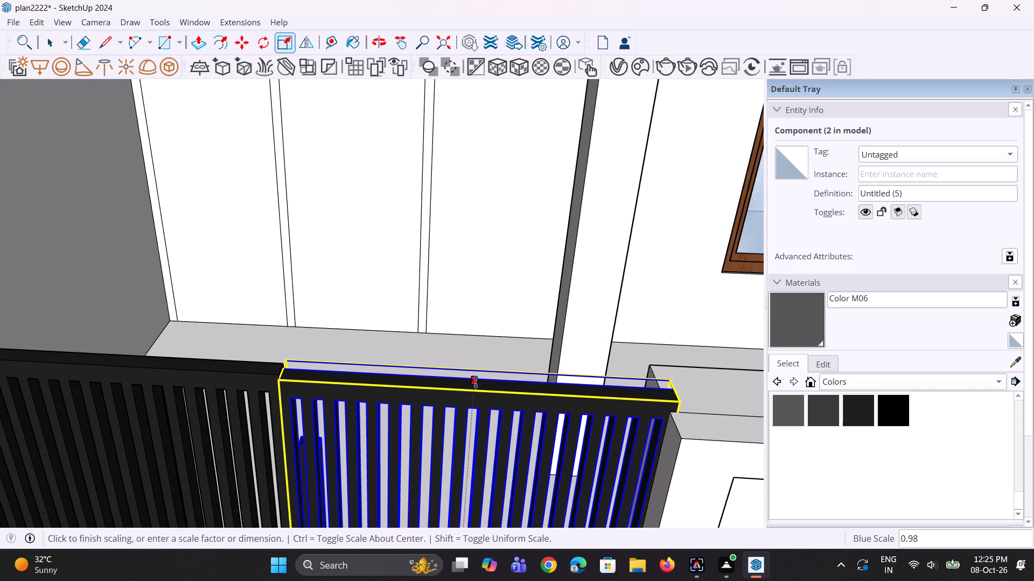
click(478, 394)
scroll(505, 392, down, 2)
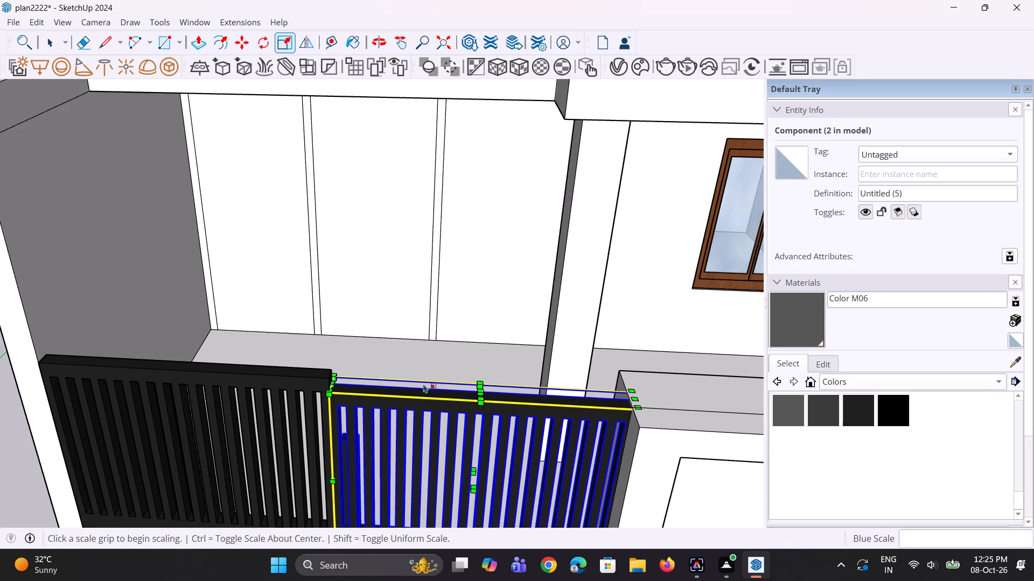
scroll(351, 372, down, 4)
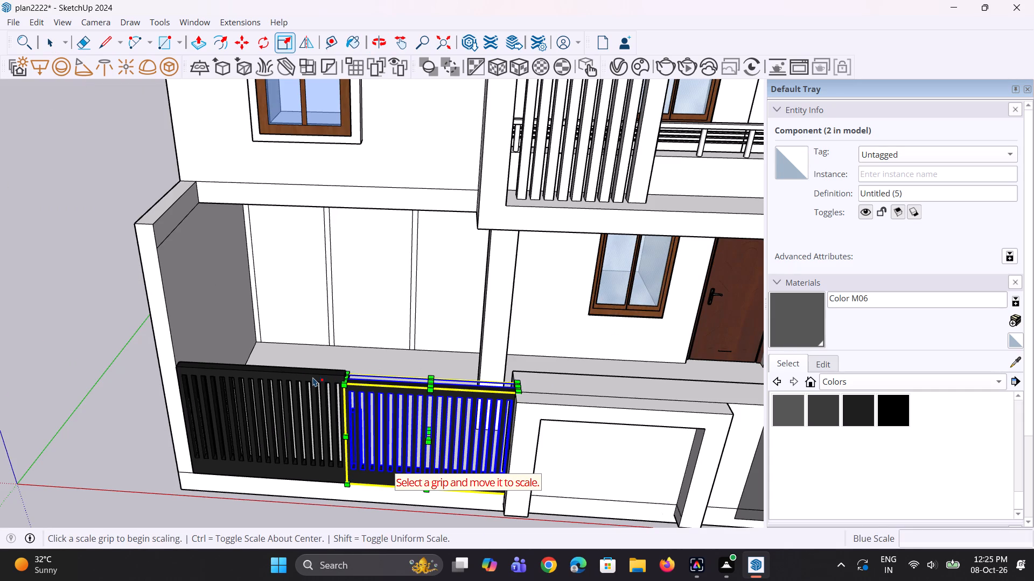
Scale the other gate leaf down vertically from its top edge to match the height of the shortened leaf.
click(313, 377)
key(space)
key(space)
click(313, 377)
key(s)
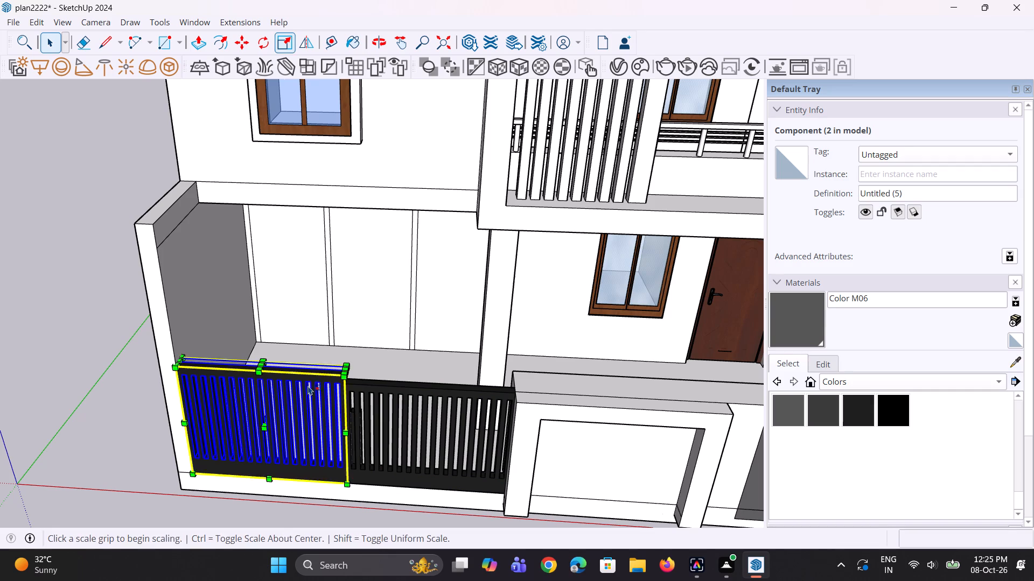
scroll(298, 386, up, 2)
middle_drag(288, 393, 315, 372)
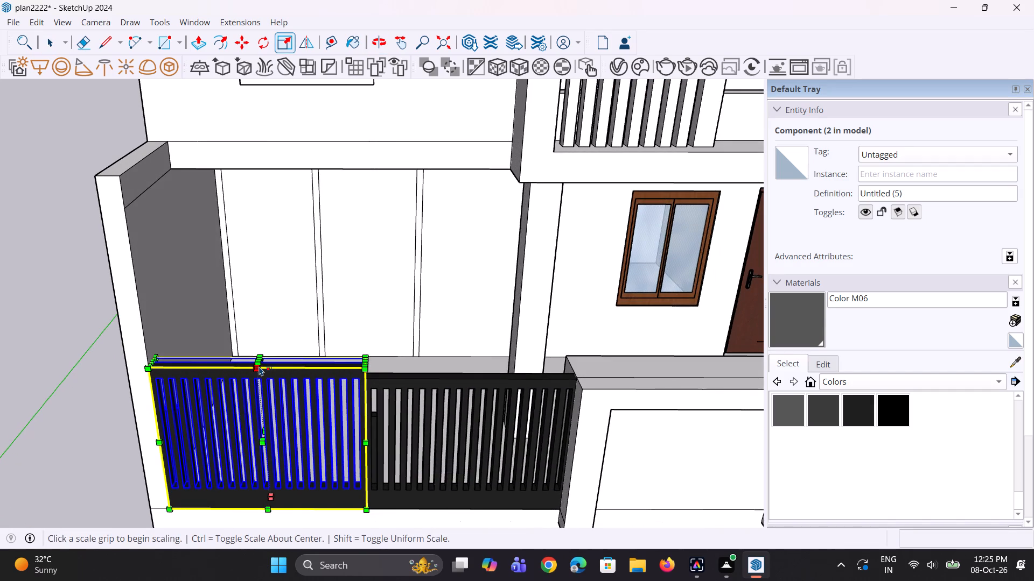
click(258, 362)
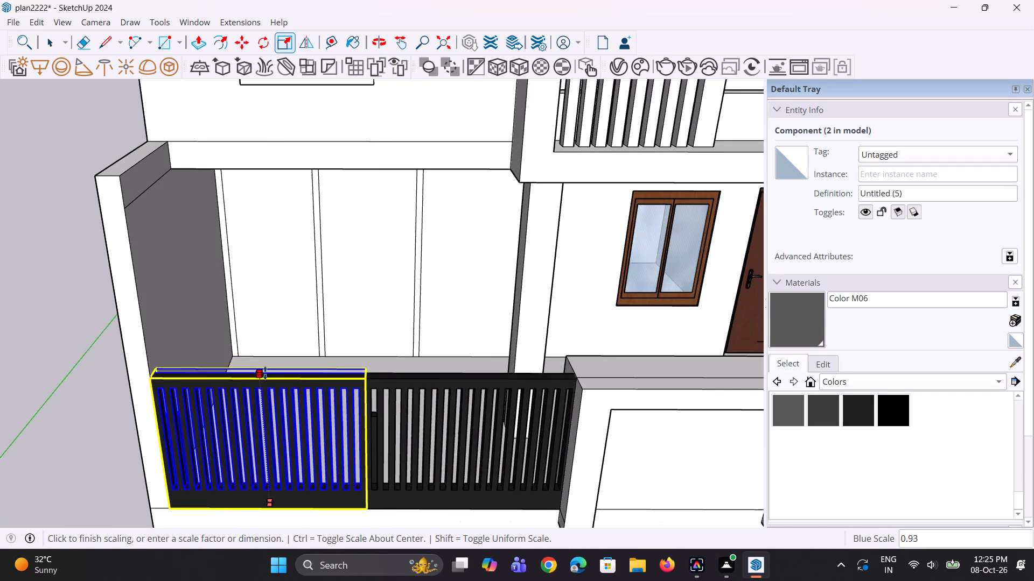
click(367, 379)
key(space)
key(space)
scroll(454, 373, down, 4)
key(space)
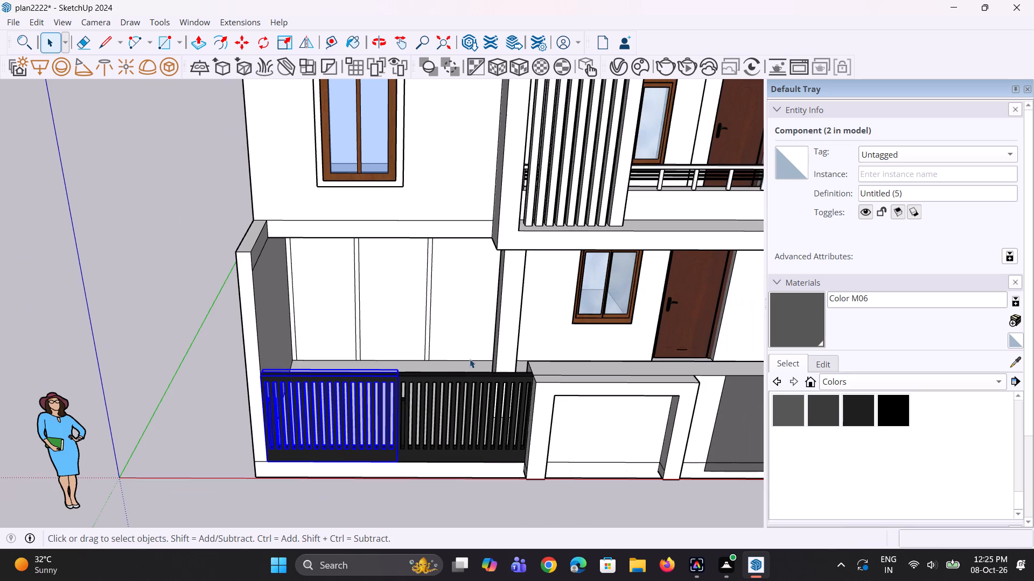
click(230, 440)
Combine the two carport gate leaves into a single group.
middle_drag(313, 442, 367, 364)
scroll(374, 358, down, 4)
middle_drag(400, 409, 380, 379)
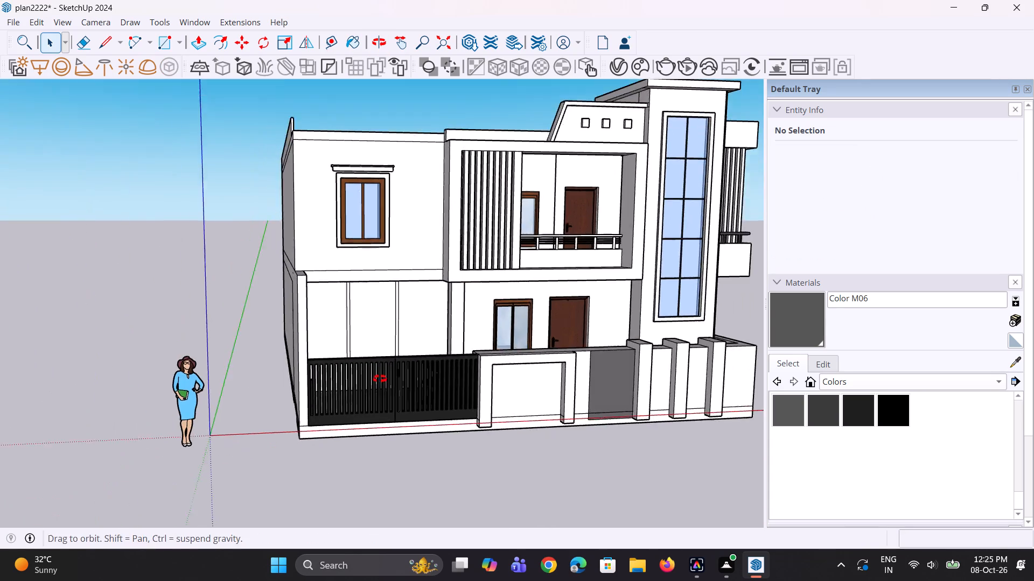
middle_drag(380, 379, 351, 370)
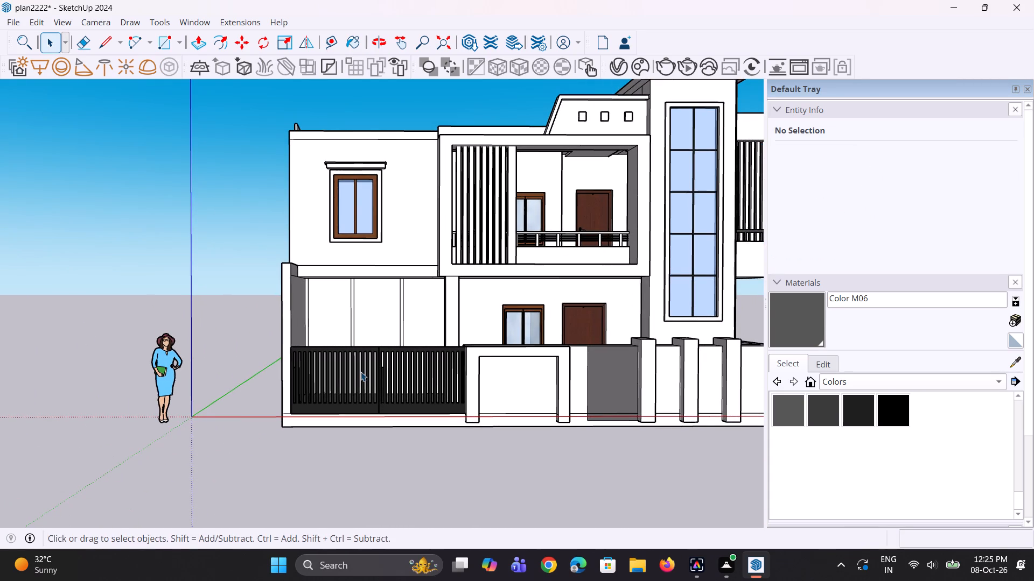
scroll(372, 384, down, 2)
middle_drag(385, 373, 364, 445)
scroll(333, 405, up, 1)
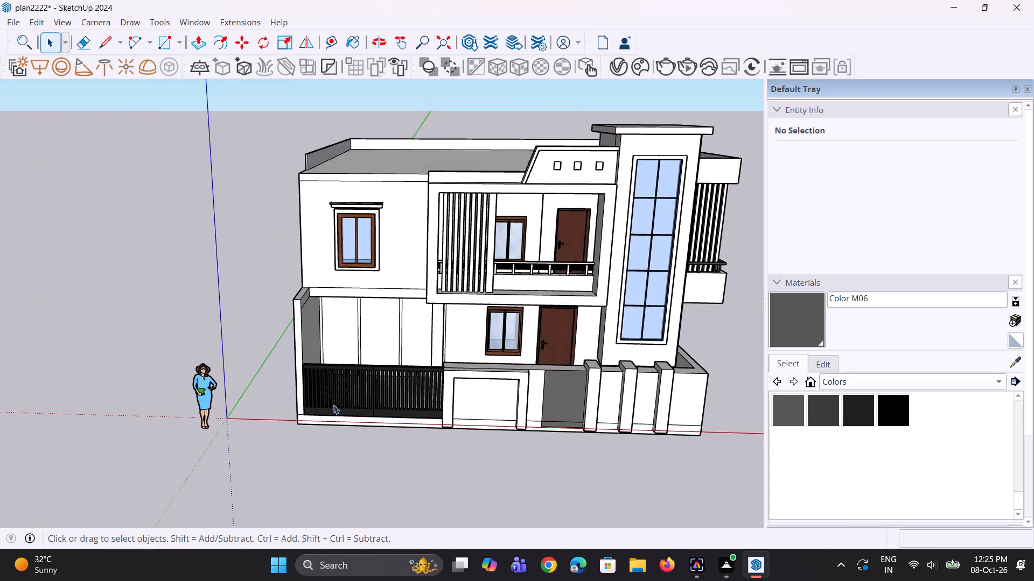
scroll(333, 405, up, 1)
click(343, 394)
scroll(406, 400, up, 2)
ctrl+click(406, 398)
right_click(407, 411)
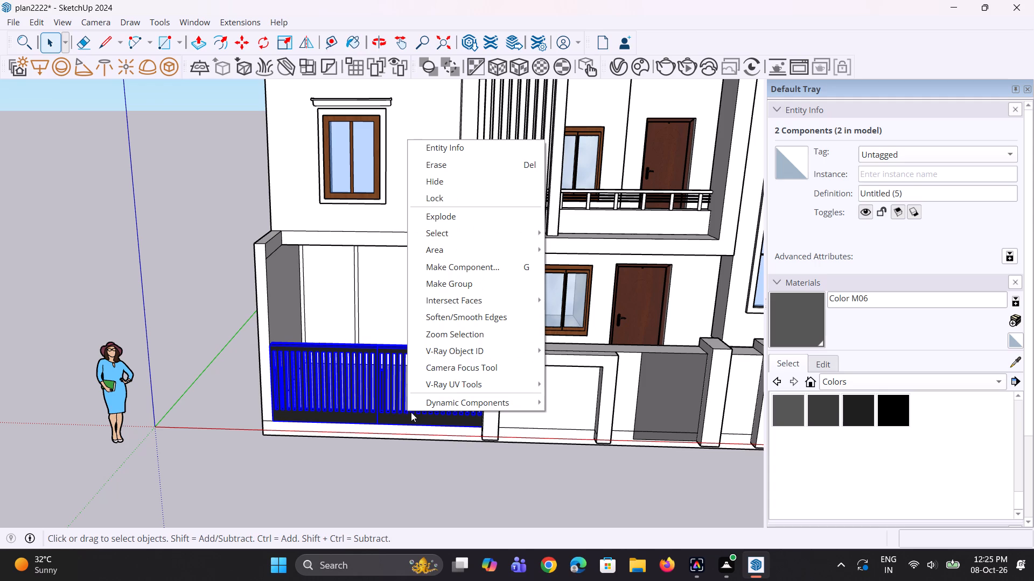
click(473, 285)
scroll(480, 303, down, 3)
middle_drag(381, 382, 400, 459)
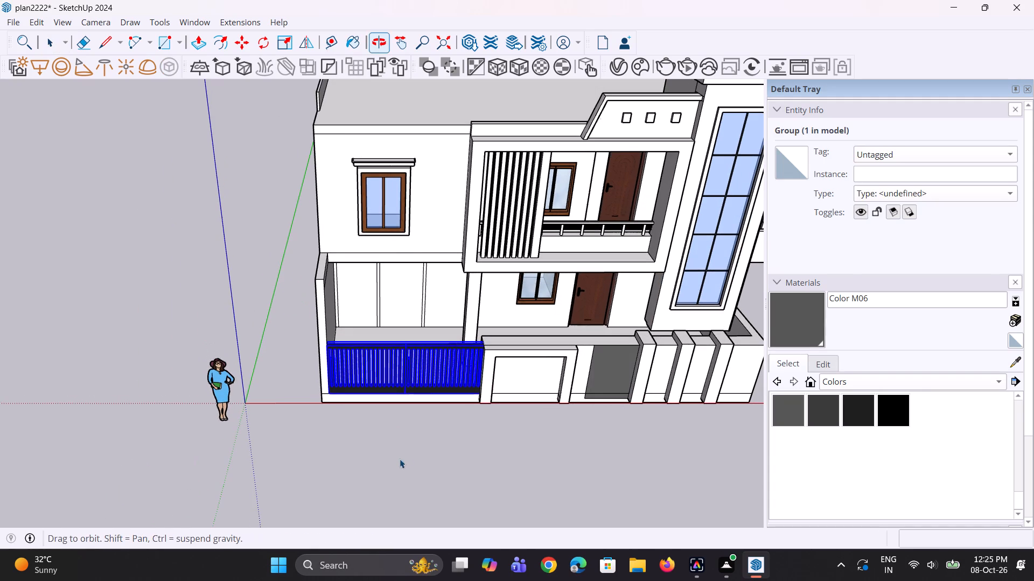
key(space)
key(space)
click(354, 427)
Examine the house's front elevation with the grouped gate in place, from close up and from farther away.
middle_drag(363, 421, 361, 386)
scroll(370, 362, up, 1)
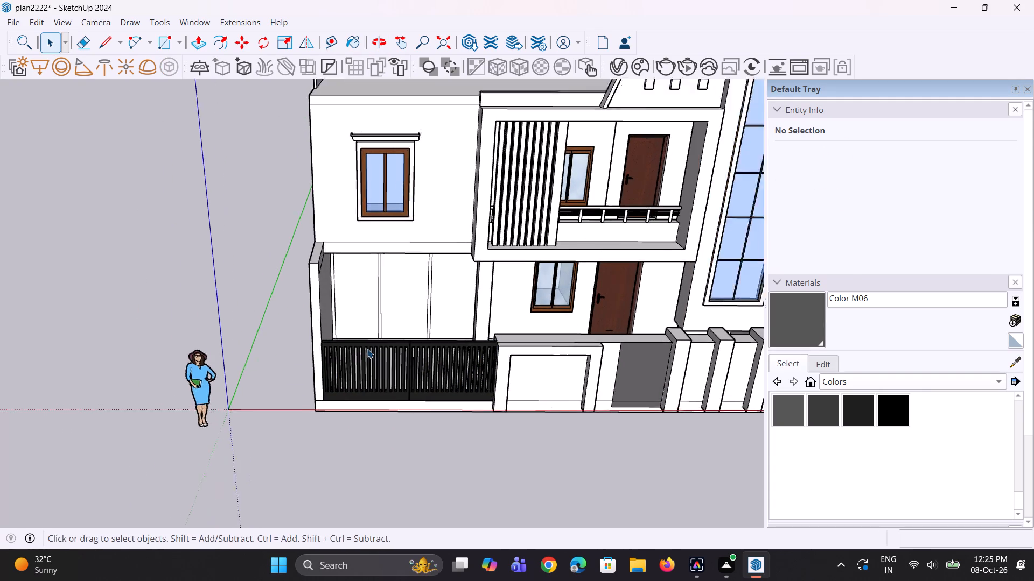
scroll(367, 349, up, 1)
middle_drag(367, 345, 362, 331)
scroll(331, 392, down, 3)
middle_drag(353, 394, 339, 380)
scroll(471, 357, up, 2)
middle_drag(473, 350, 460, 337)
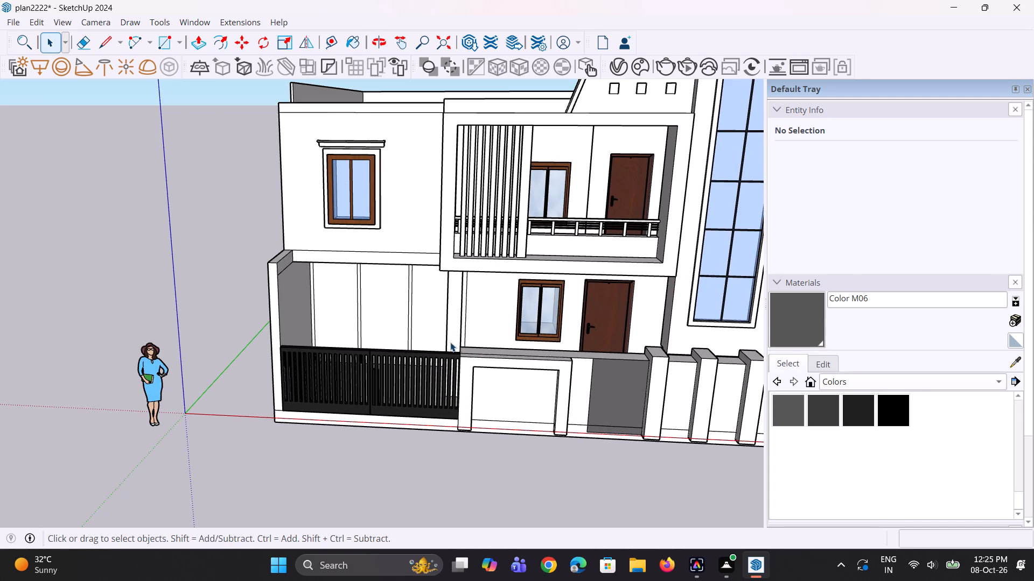
scroll(401, 355, down, 2)
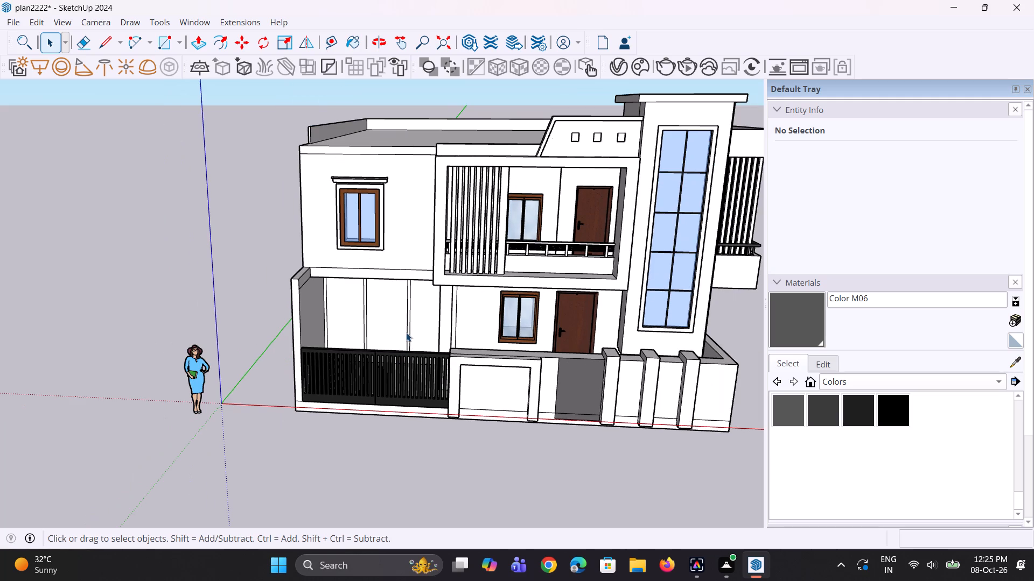
scroll(348, 337, down, 1)
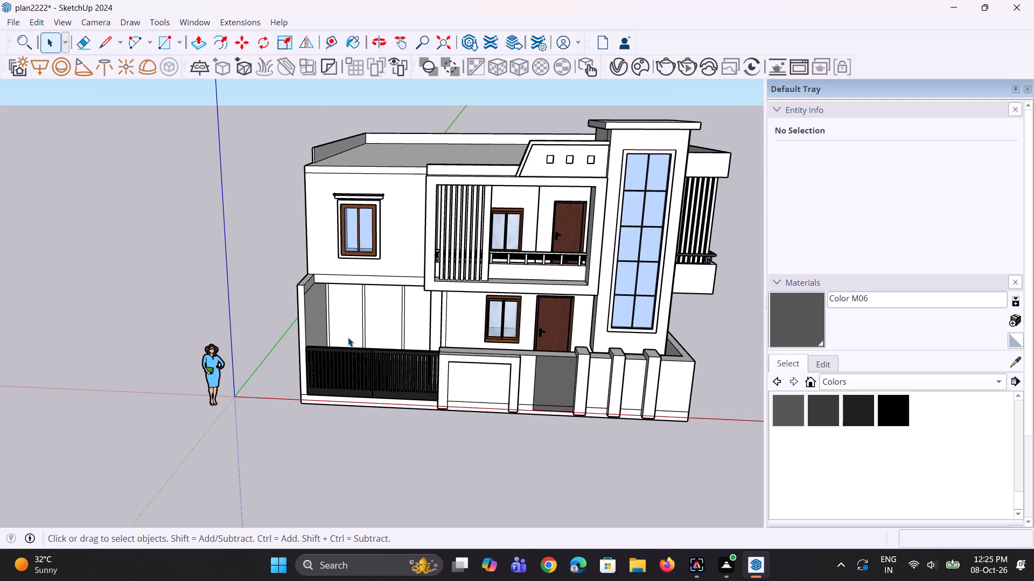
scroll(516, 351, down, 3)
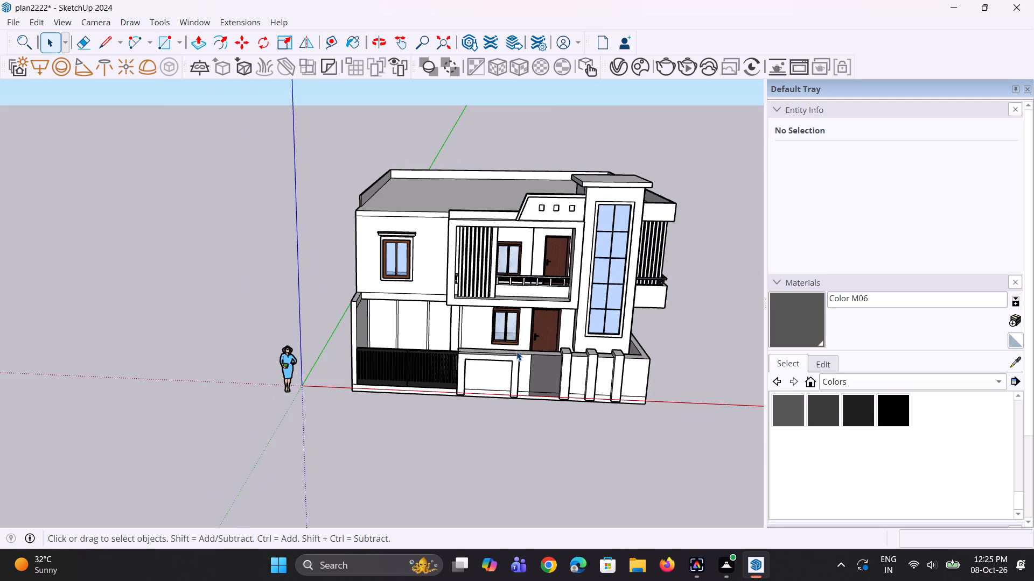
middle_drag(513, 354, 512, 334)
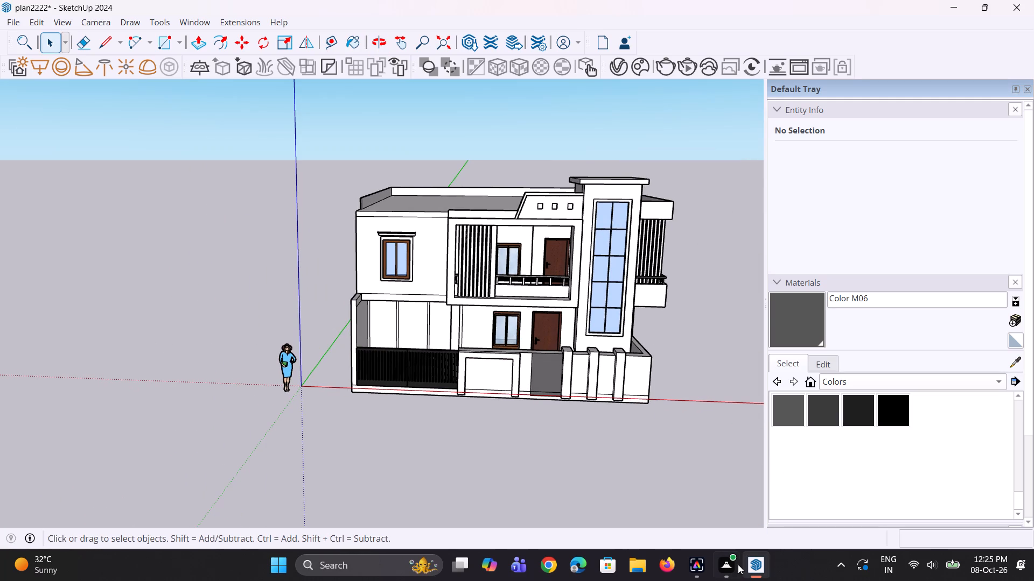
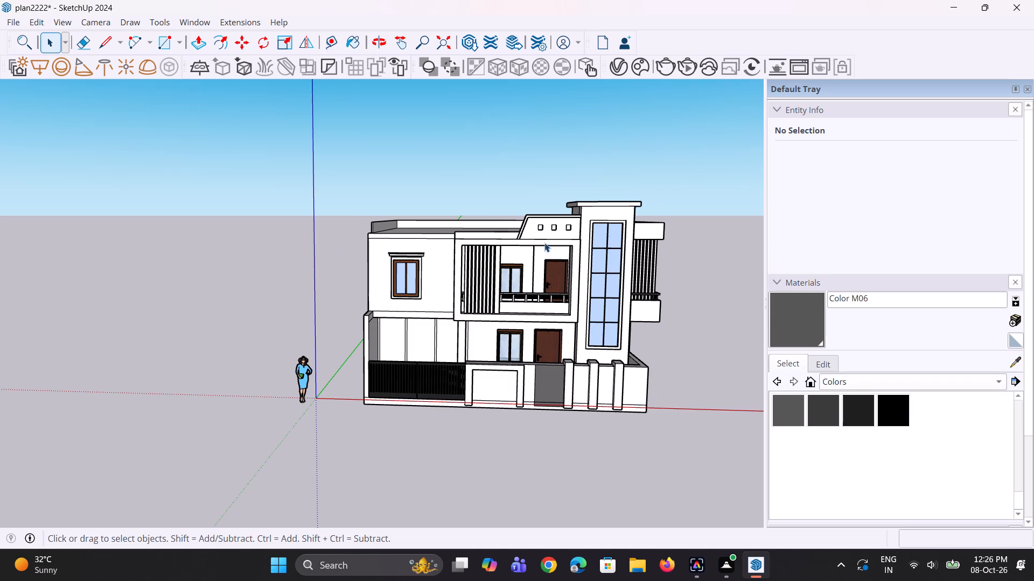
Examine the front elevation from close up and farther away, checking the carport gate against the boundary wall.
scroll(532, 270, down, 2)
middle_drag(532, 294, 580, 292)
scroll(463, 365, up, 9)
middle_drag(457, 377, 452, 404)
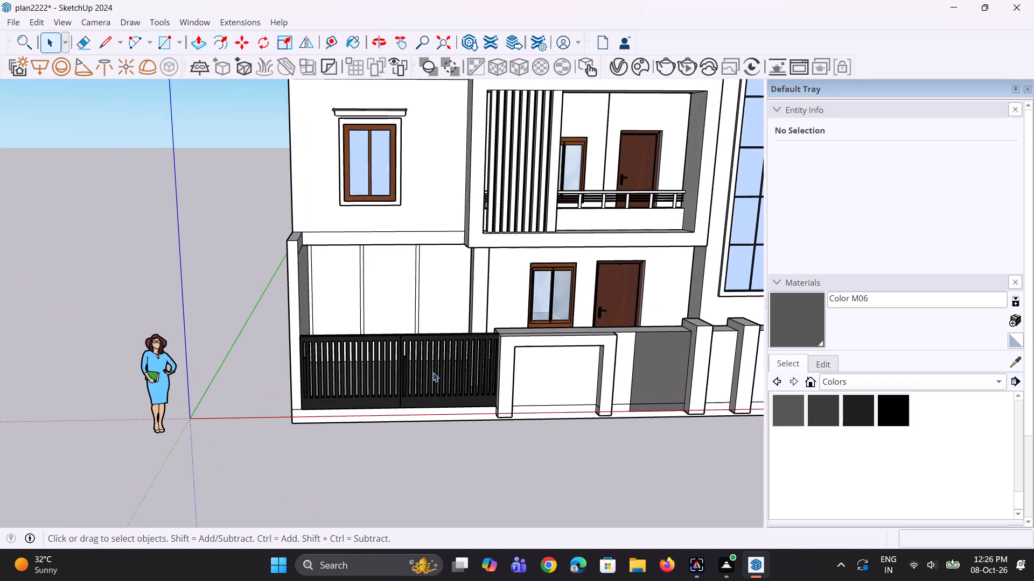
scroll(422, 362, up, 5)
middle_drag(408, 380, 392, 373)
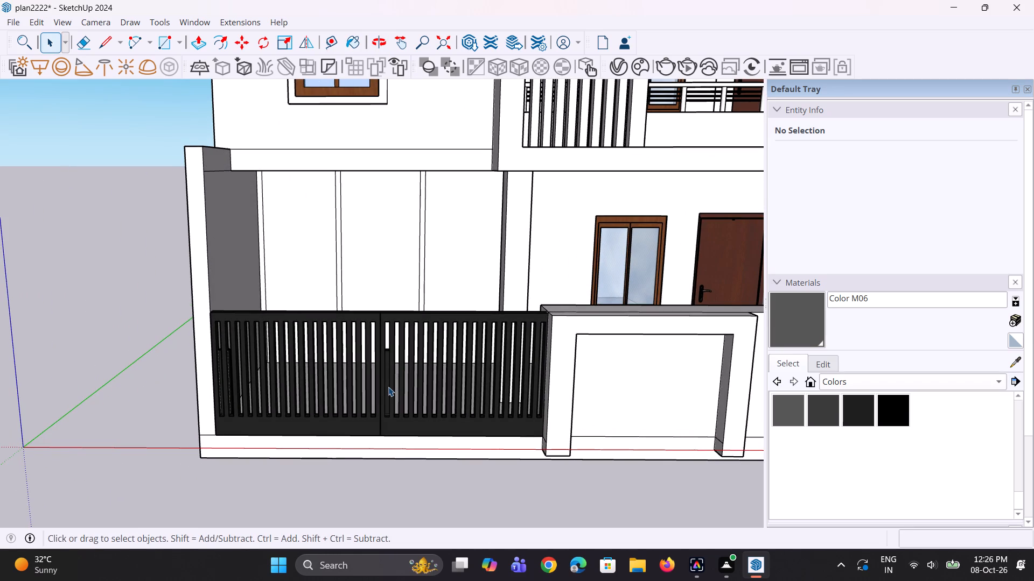
scroll(392, 380, down, 7)
middle_drag(397, 379, 386, 379)
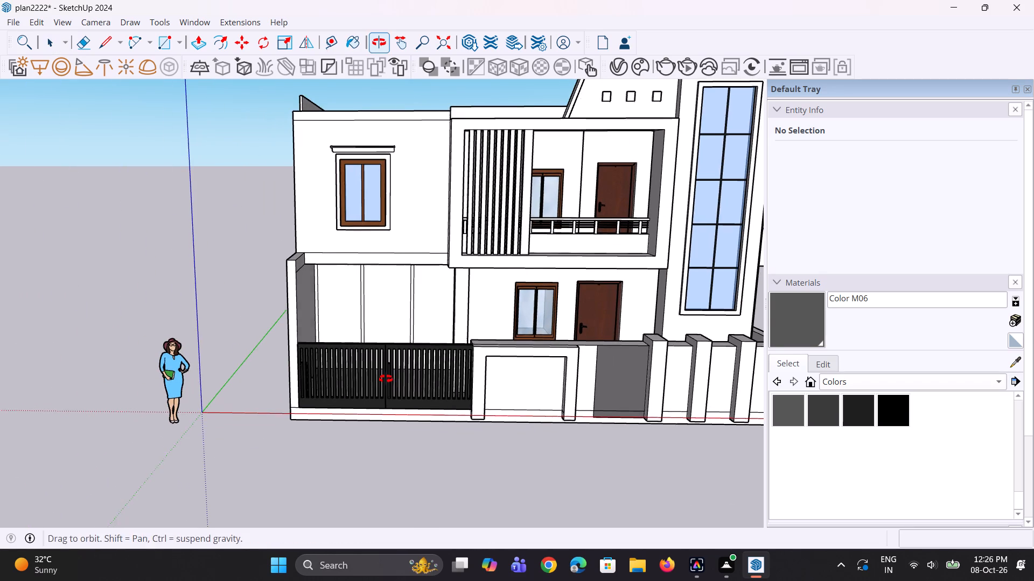
middle_drag(386, 379, 385, 379)
middle_drag(381, 380, 376, 381)
scroll(376, 381, down, 1)
middle_drag(408, 379, 392, 344)
scroll(400, 365, down, 4)
middle_drag(411, 386, 474, 385)
scroll(694, 323, up, 1)
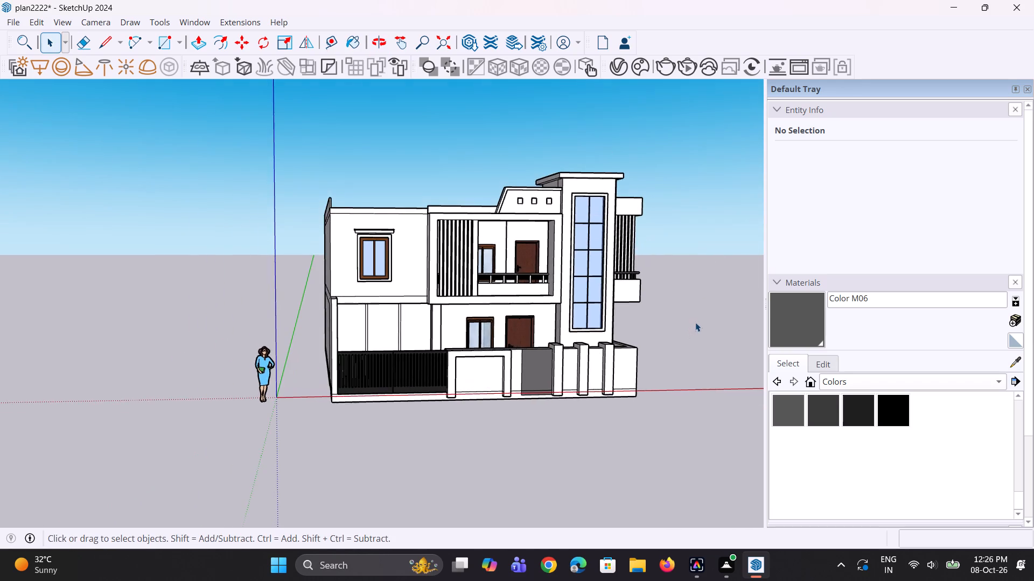
scroll(695, 322, up, 4)
middle_drag(696, 319, 688, 319)
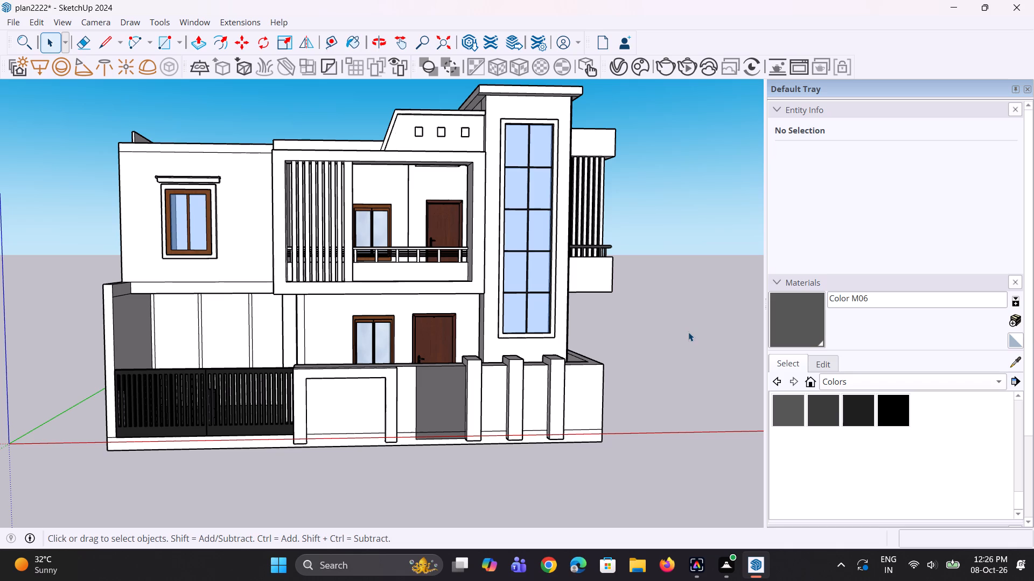
scroll(679, 302, down, 4)
middle_drag(660, 349, 617, 342)
scroll(367, 377, up, 3)
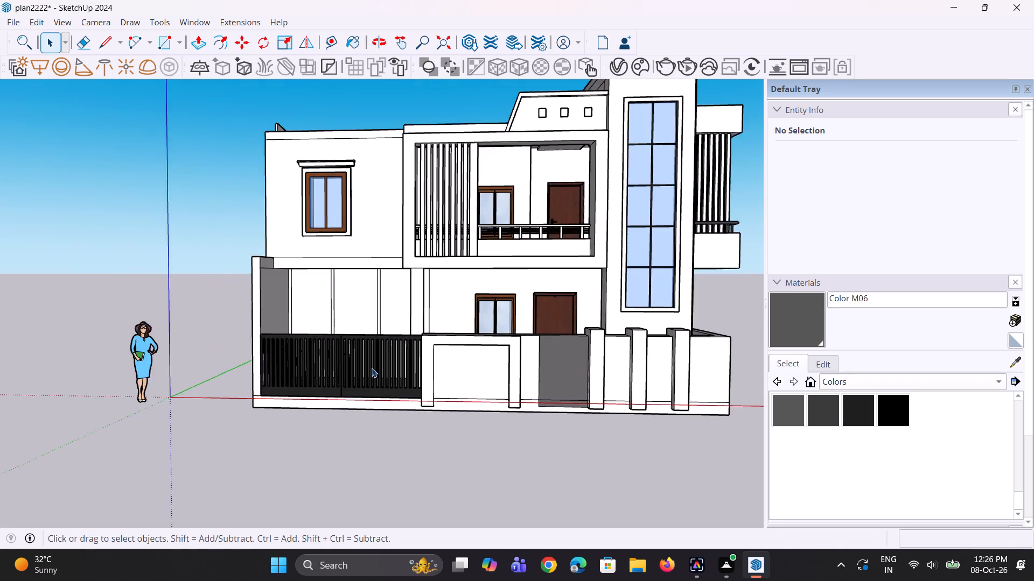
scroll(372, 368, up, 2)
middle_drag(382, 365, 413, 374)
scroll(423, 307, down, 2)
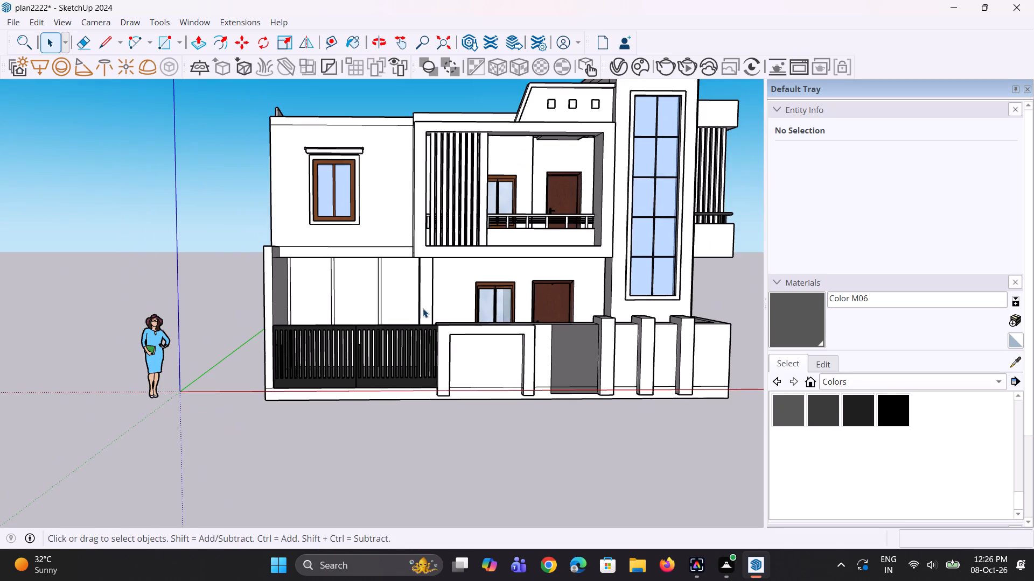
scroll(437, 279, down, 3)
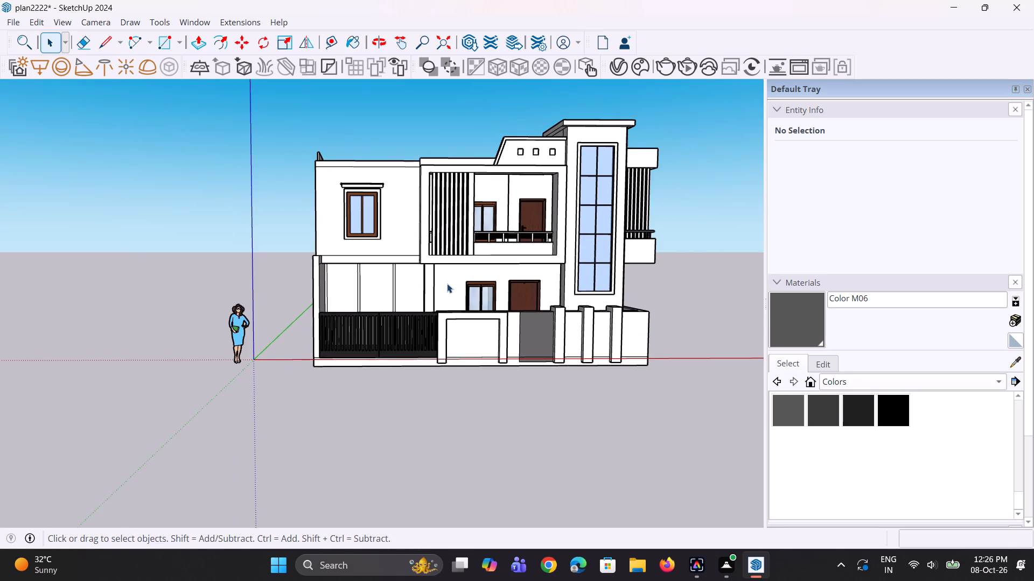
scroll(456, 284, down, 3)
scroll(392, 270, up, 6)
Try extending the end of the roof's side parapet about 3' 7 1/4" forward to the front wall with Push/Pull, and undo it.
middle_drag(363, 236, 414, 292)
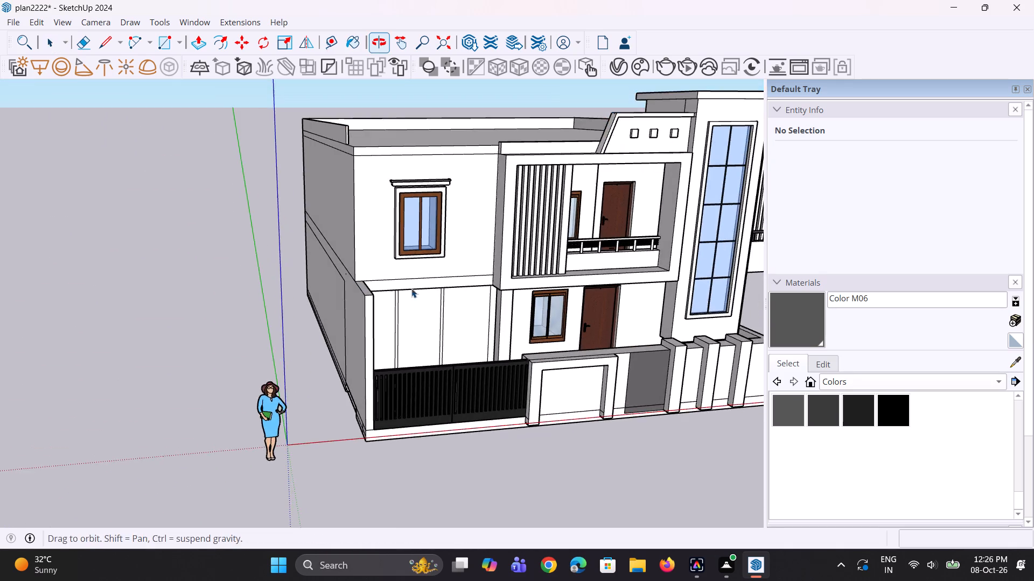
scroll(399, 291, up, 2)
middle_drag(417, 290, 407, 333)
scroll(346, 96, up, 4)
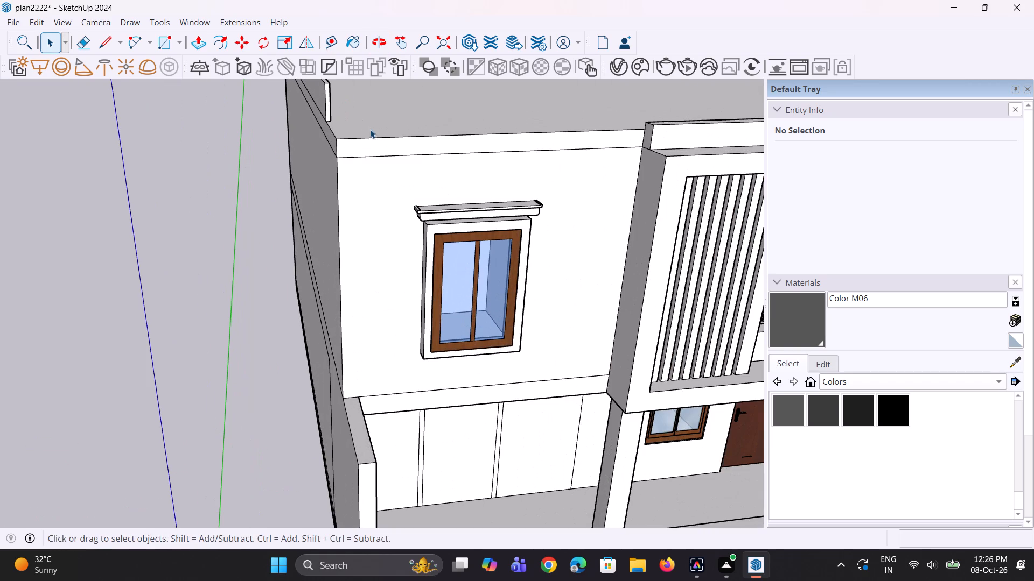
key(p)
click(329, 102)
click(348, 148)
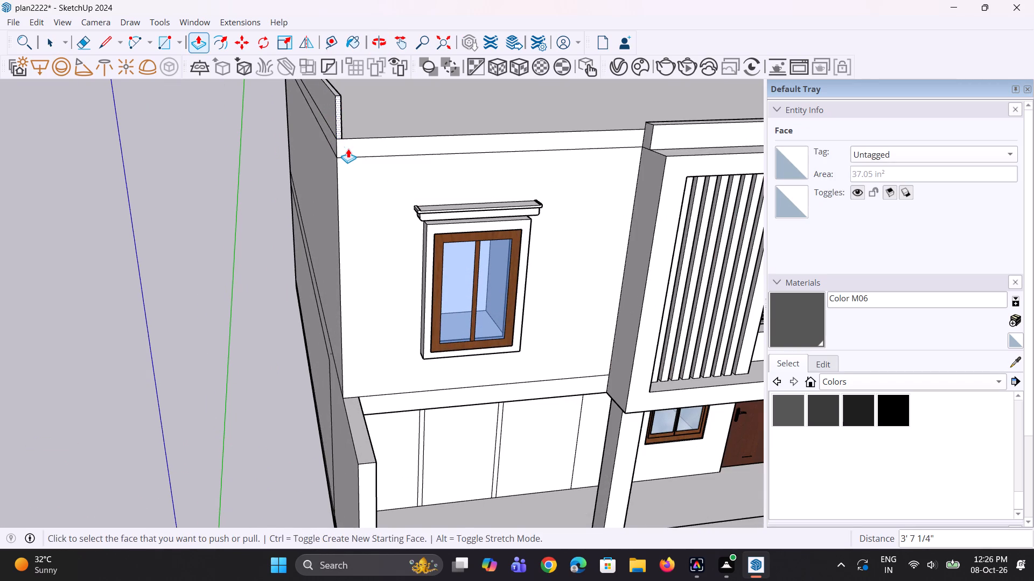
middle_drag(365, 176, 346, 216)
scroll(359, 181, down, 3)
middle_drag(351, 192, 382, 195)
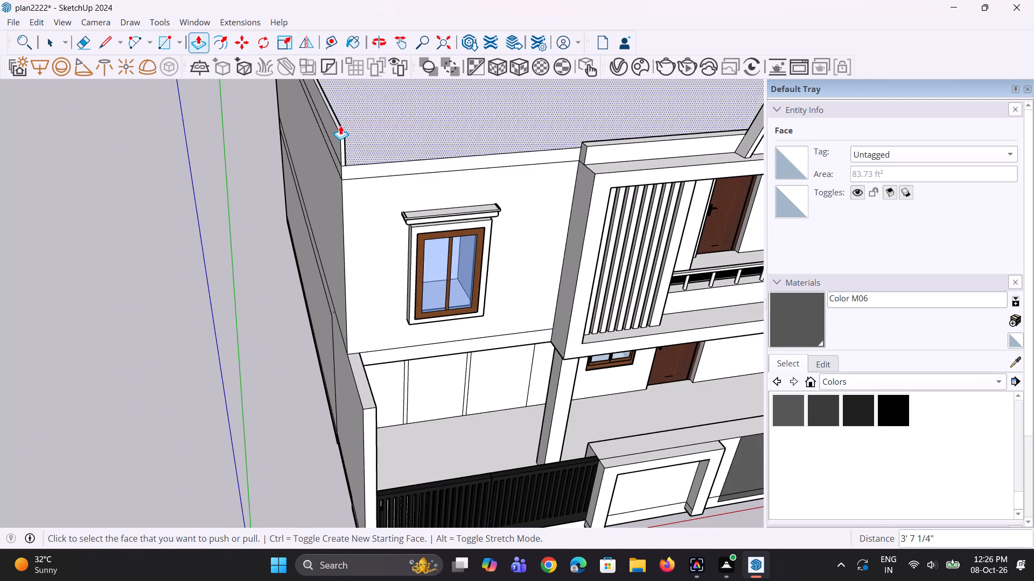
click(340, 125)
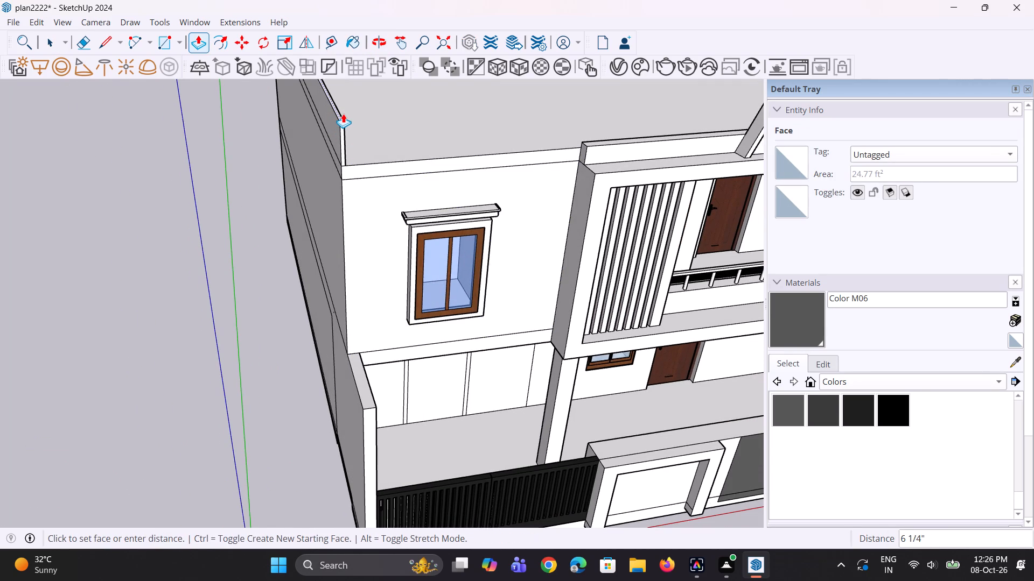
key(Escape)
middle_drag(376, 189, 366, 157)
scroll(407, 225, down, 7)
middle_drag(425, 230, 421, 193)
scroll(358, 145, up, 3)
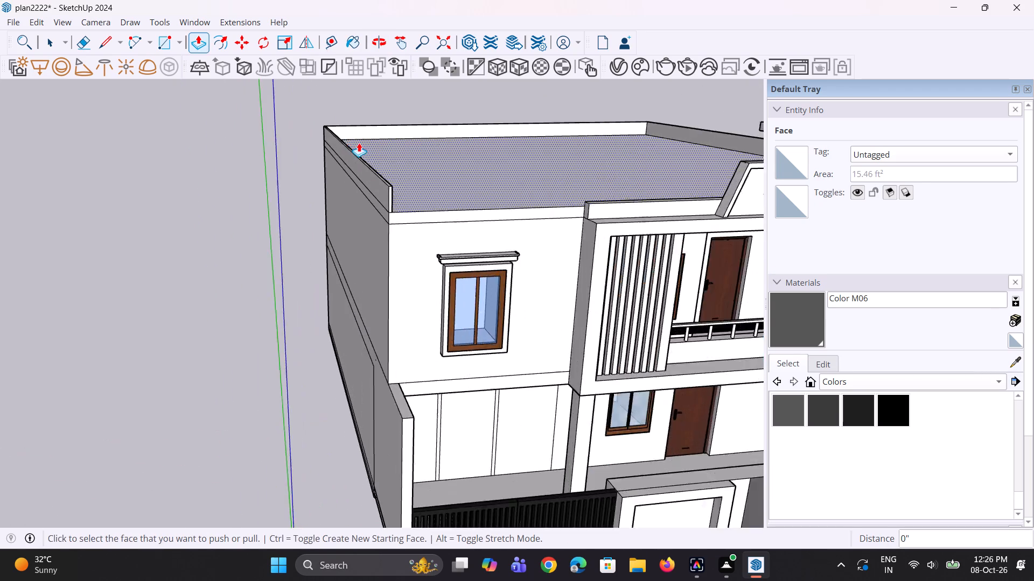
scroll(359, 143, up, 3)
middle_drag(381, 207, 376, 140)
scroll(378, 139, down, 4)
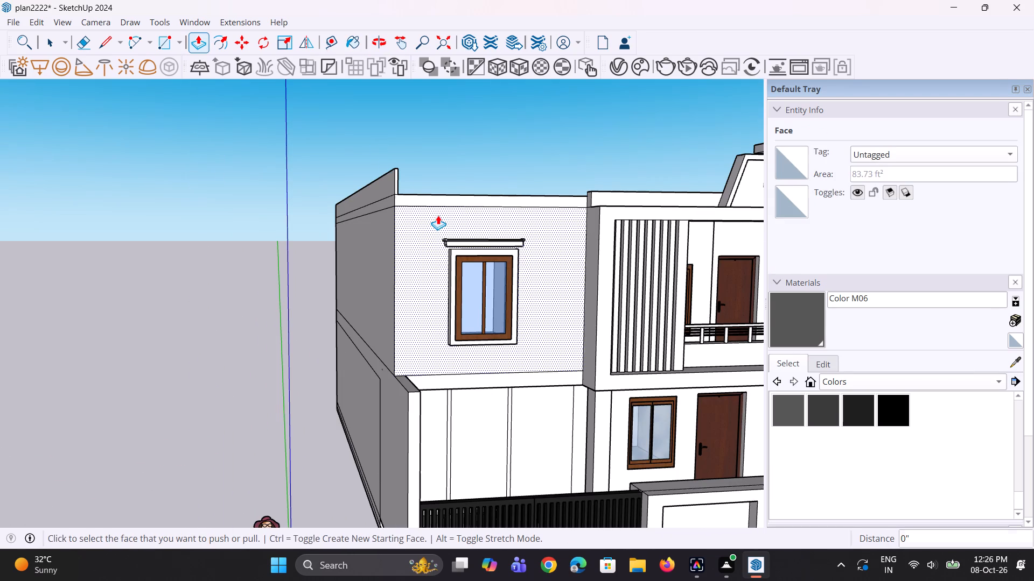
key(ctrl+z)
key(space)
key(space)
Examine the house from the front and both front corners, including the carport side wall, gate and stair tower.
scroll(357, 241, down, 6)
middle_drag(392, 264, 375, 267)
scroll(373, 271, down, 4)
middle_drag(389, 272, 398, 290)
scroll(556, 261, up, 2)
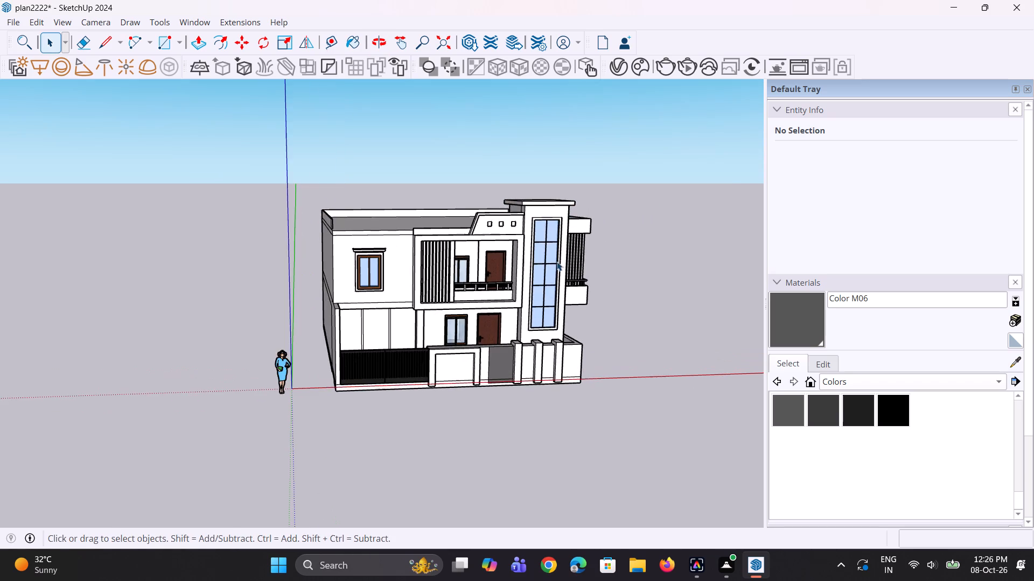
scroll(573, 269, up, 3)
scroll(590, 251, down, 3)
middle_drag(591, 251, 574, 252)
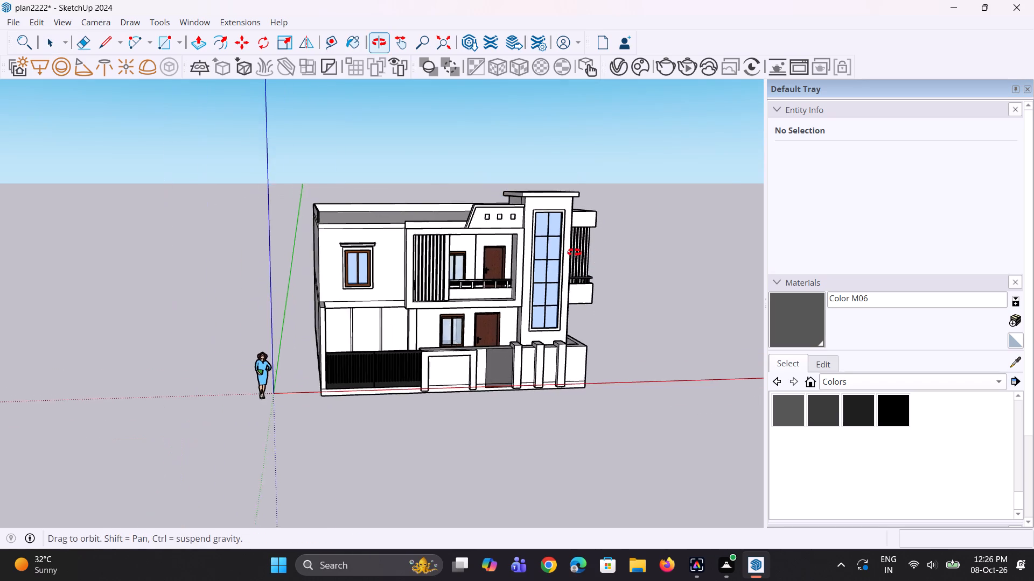
middle_drag(574, 252, 560, 252)
scroll(269, 289, up, 2)
scroll(329, 290, up, 3)
middle_drag(331, 293, 453, 282)
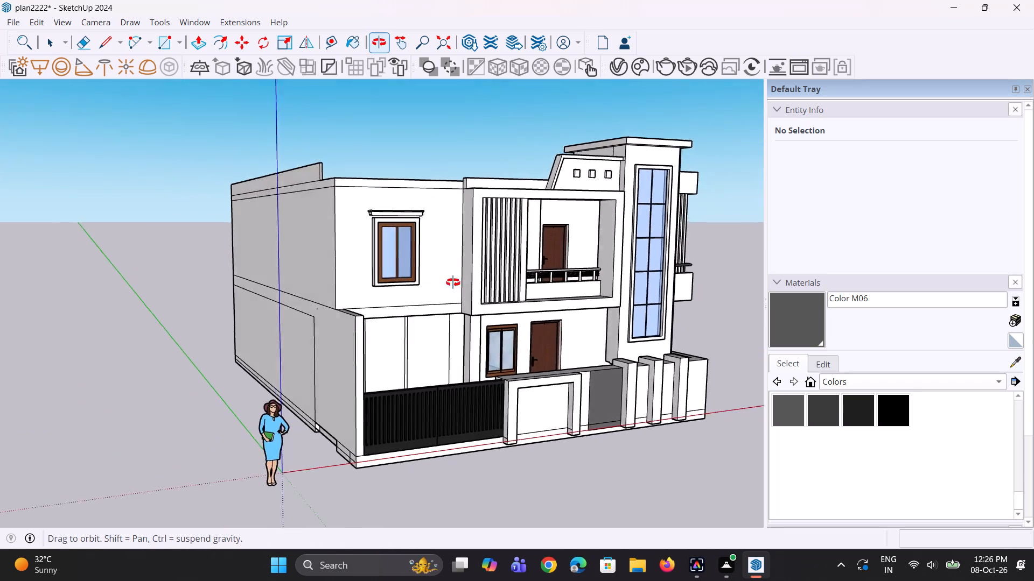
middle_drag(453, 282, 438, 326)
middle_click(438, 326)
middle_drag(395, 345, 375, 364)
scroll(344, 355, up, 1)
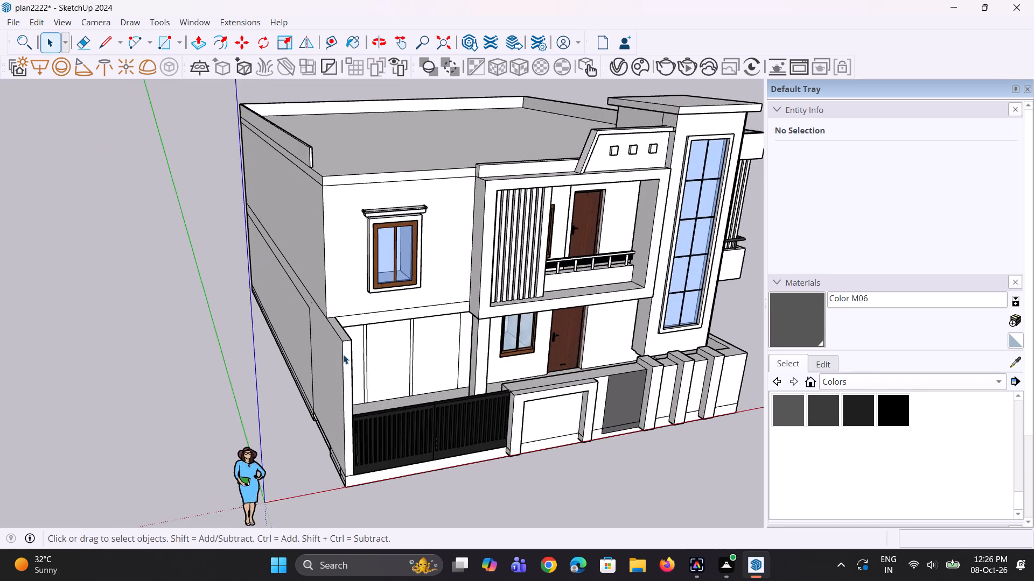
scroll(343, 355, up, 1)
middle_drag(343, 353, 429, 352)
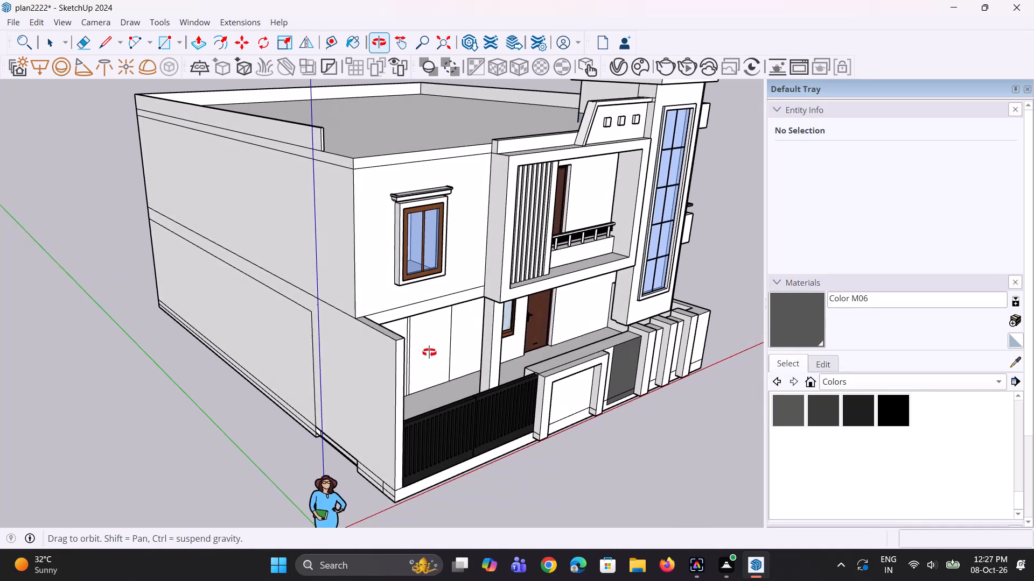
middle_drag(429, 352, 425, 351)
middle_click(425, 351)
scroll(401, 368, up, 2)
middle_drag(403, 405, 400, 393)
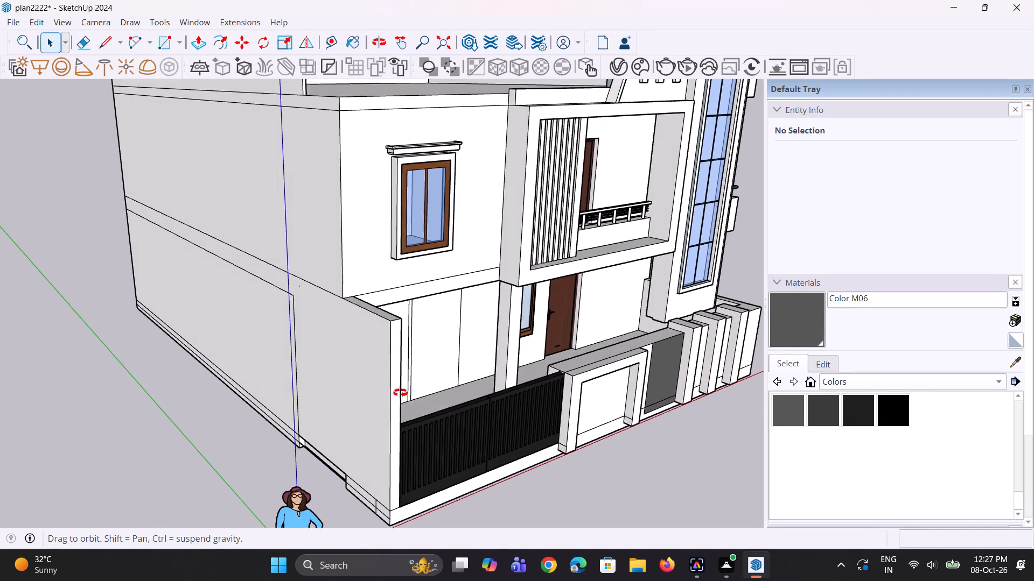
middle_drag(400, 393, 252, 358)
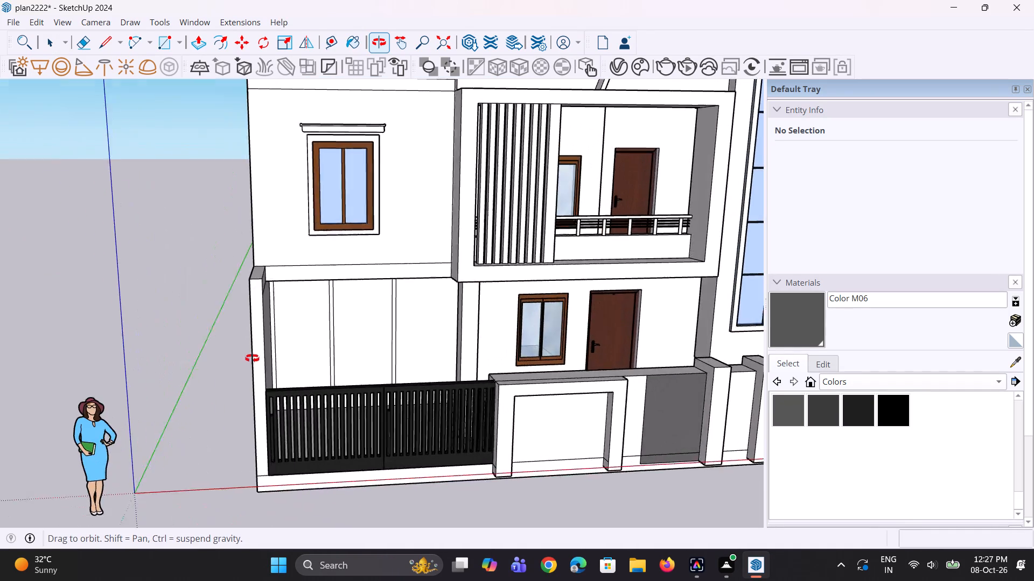
middle_drag(252, 358, 234, 357)
scroll(385, 324, down, 4)
middle_drag(386, 329, 289, 345)
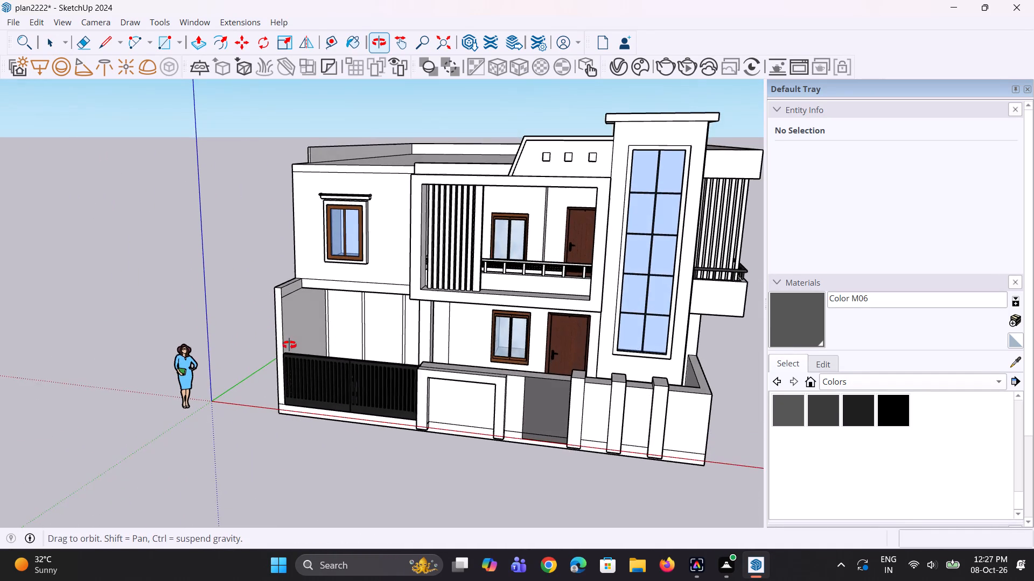
middle_drag(289, 345, 288, 345)
Erase the edge at the inner top of the carport's side wall, just below the upper floor.
scroll(285, 312, up, 1)
key(e)
scroll(287, 288, up, 1)
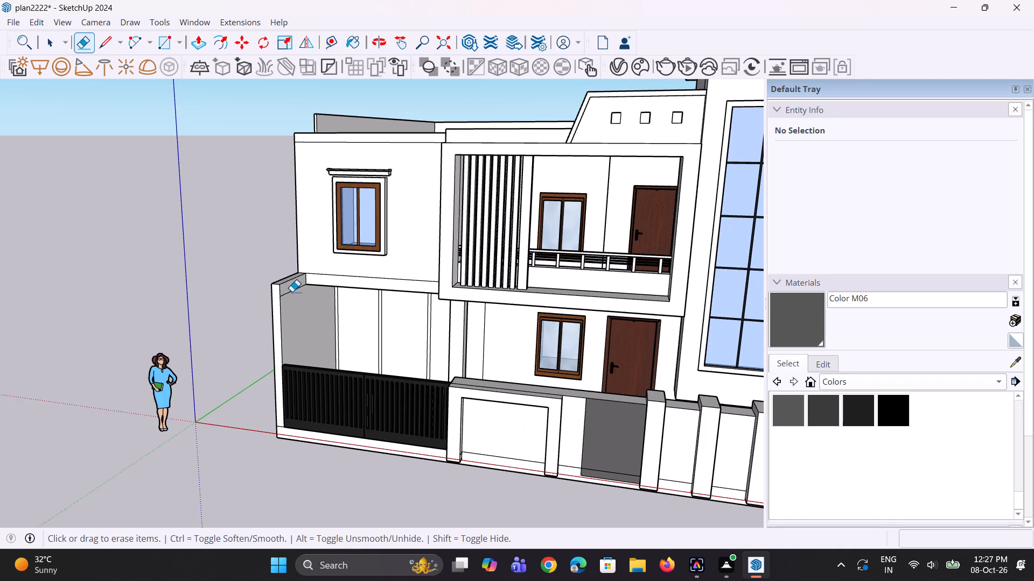
click(292, 292)
scroll(318, 288, down, 3)
middle_drag(333, 306, 466, 291)
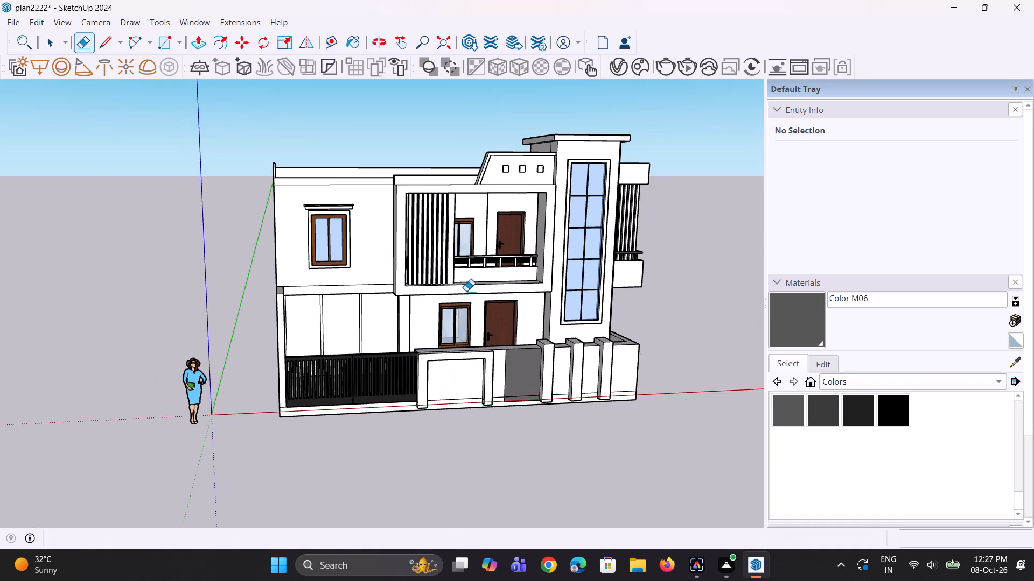
key(space)
key(space)
Examine the whole front elevation, including the gate, boundary wall and balcony.
middle_drag(388, 381, 393, 343)
scroll(393, 343, down, 3)
middle_drag(389, 342, 387, 364)
scroll(456, 317, up, 4)
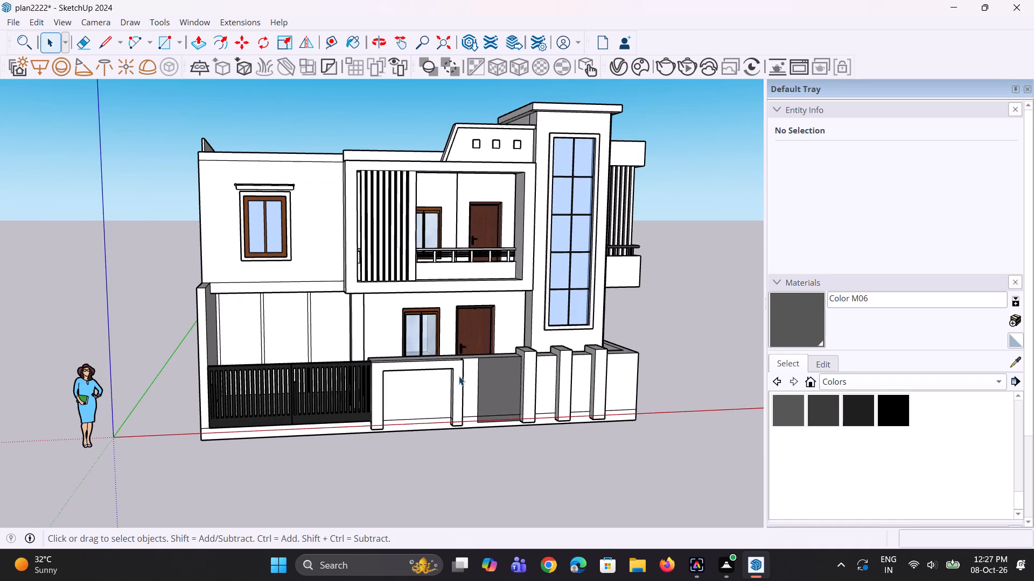
middle_drag(455, 381, 444, 375)
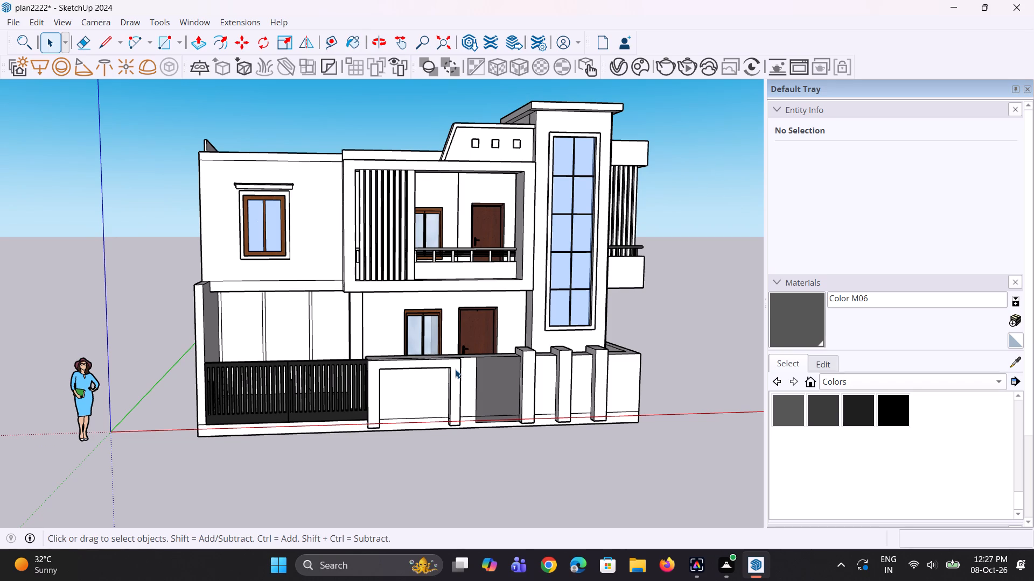
scroll(534, 396, down, 4)
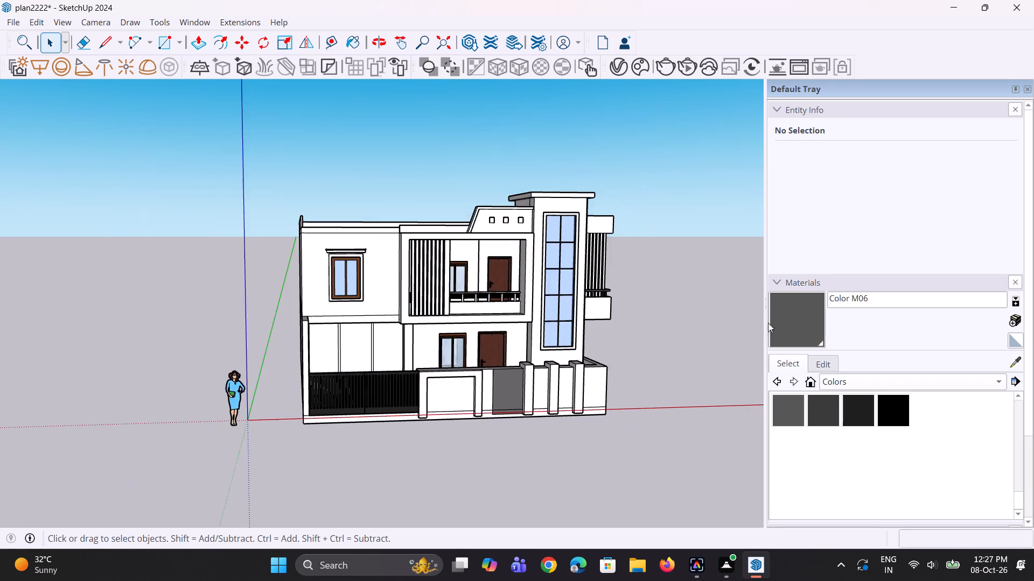
Copy the side balcony's dark handrails and all their posts about 9' 4 5/8" straight up onto the roof-corner parapet above.
middle_drag(691, 310, 572, 402)
scroll(607, 348, up, 13)
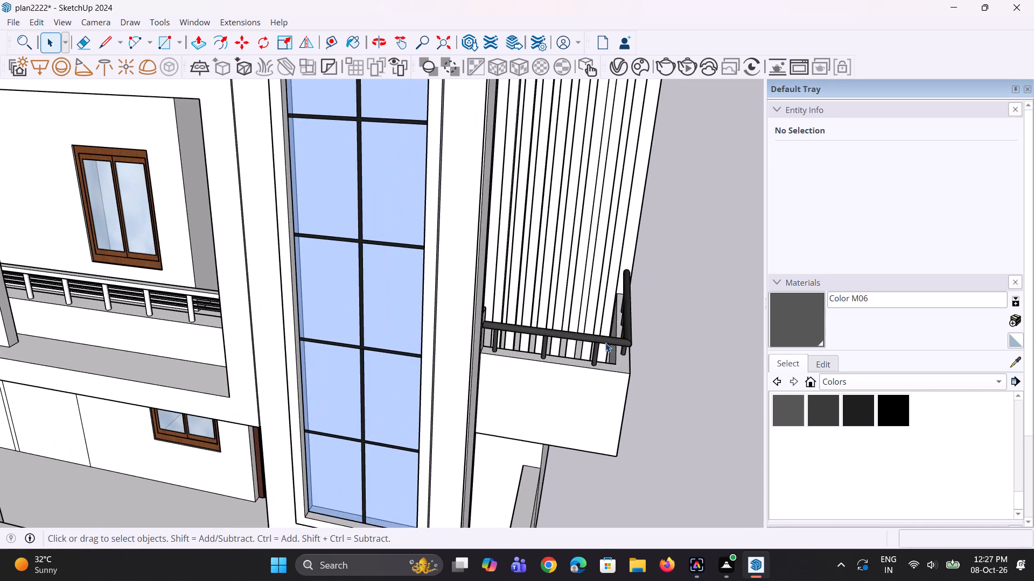
click(605, 343)
scroll(618, 342, up, 9)
scroll(616, 327, down, 2)
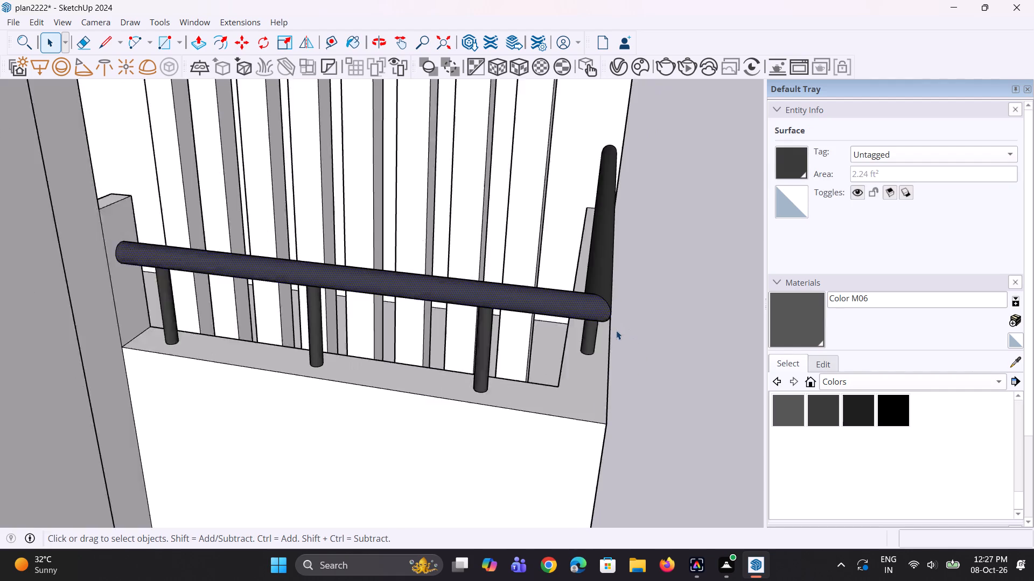
scroll(616, 330, down, 1)
scroll(604, 304, up, 2)
ctrl+click(607, 293)
ctrl+click(598, 344)
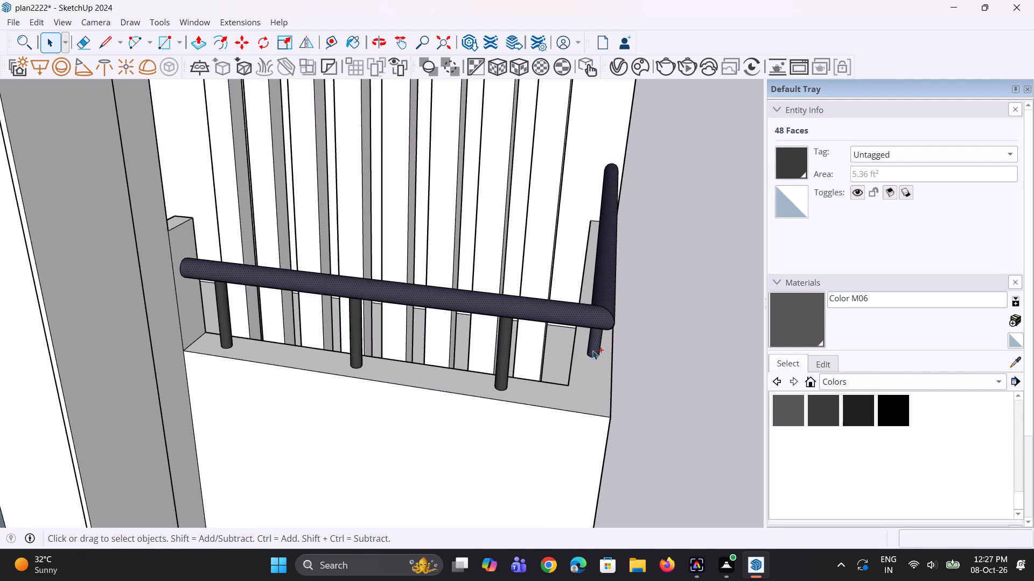
ctrl+click(504, 369)
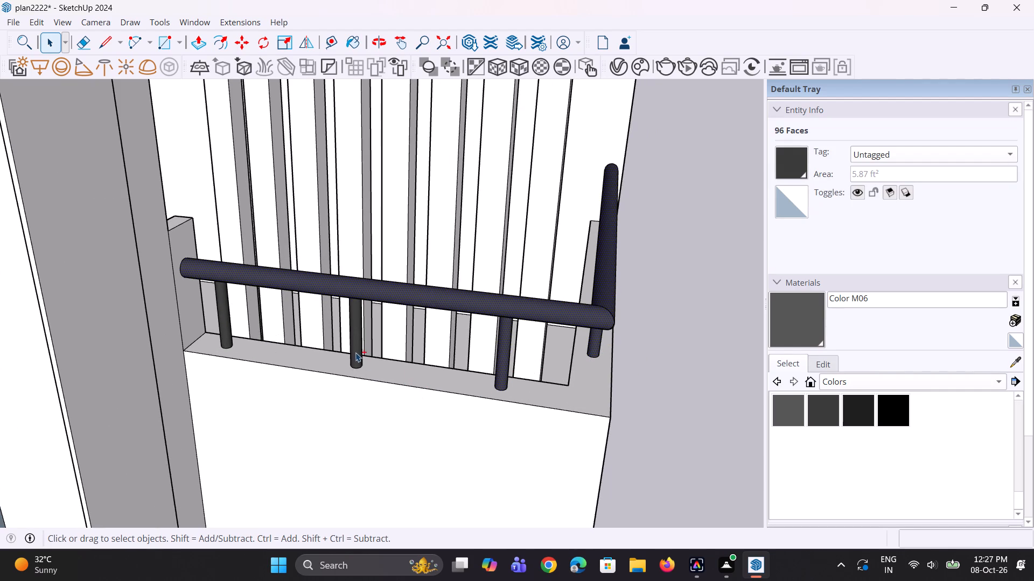
ctrl+click(356, 352)
ctrl+click(227, 330)
scroll(234, 339, down, 7)
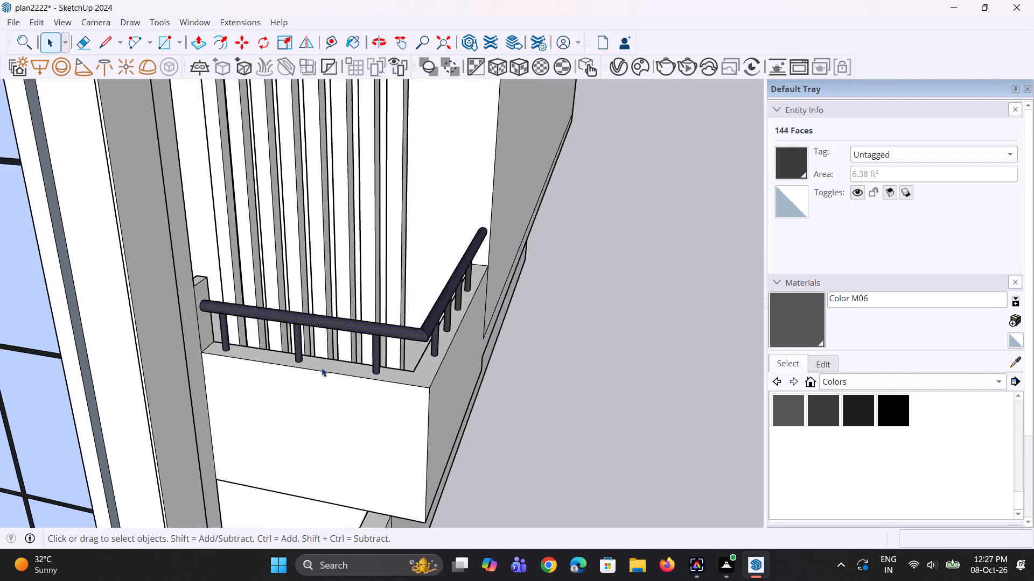
middle_drag(376, 358, 339, 295)
scroll(449, 329, up, 4)
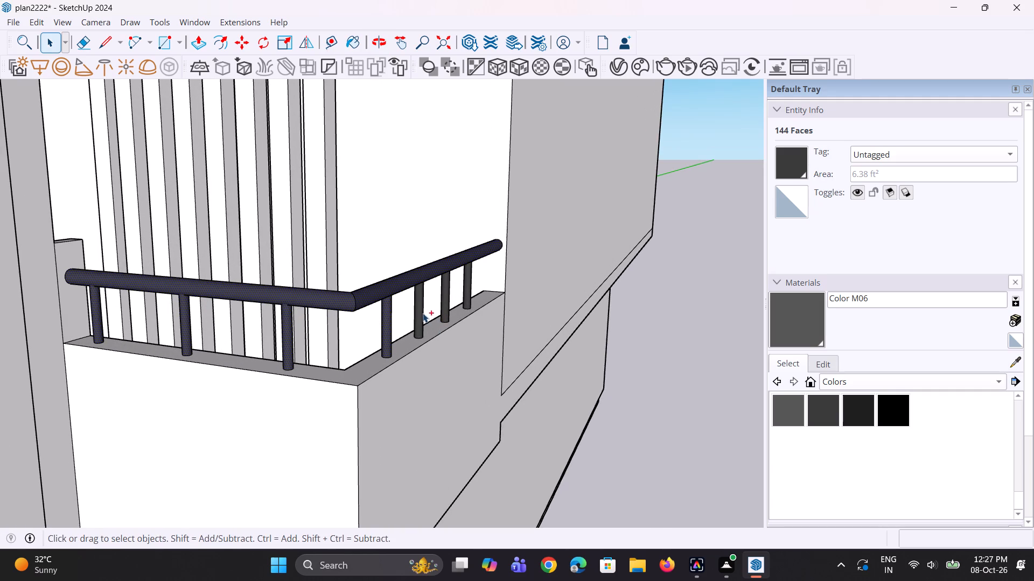
ctrl+click(421, 313)
ctrl+click(446, 303)
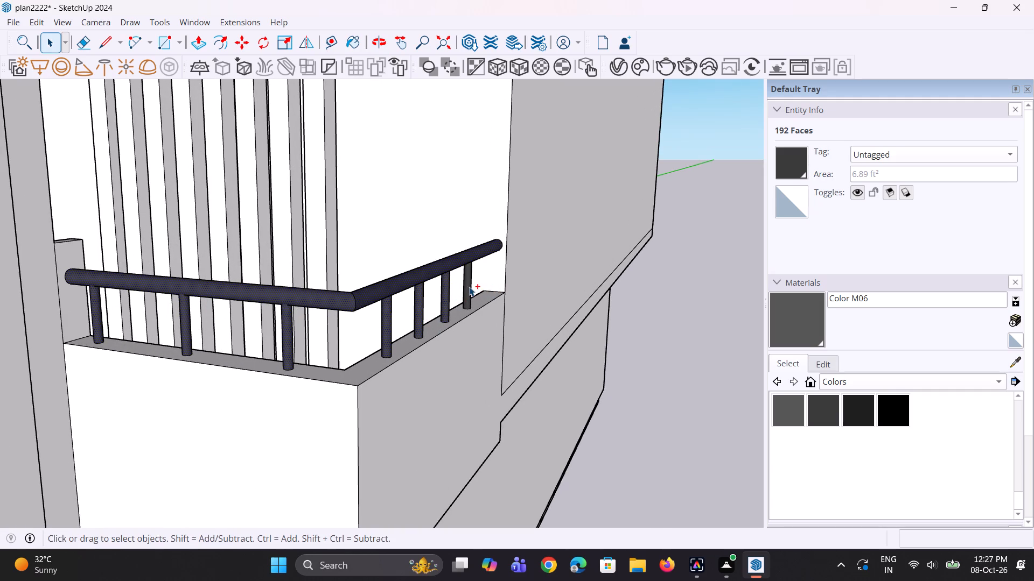
ctrl+click(469, 287)
ctrl+click(483, 252)
key(m)
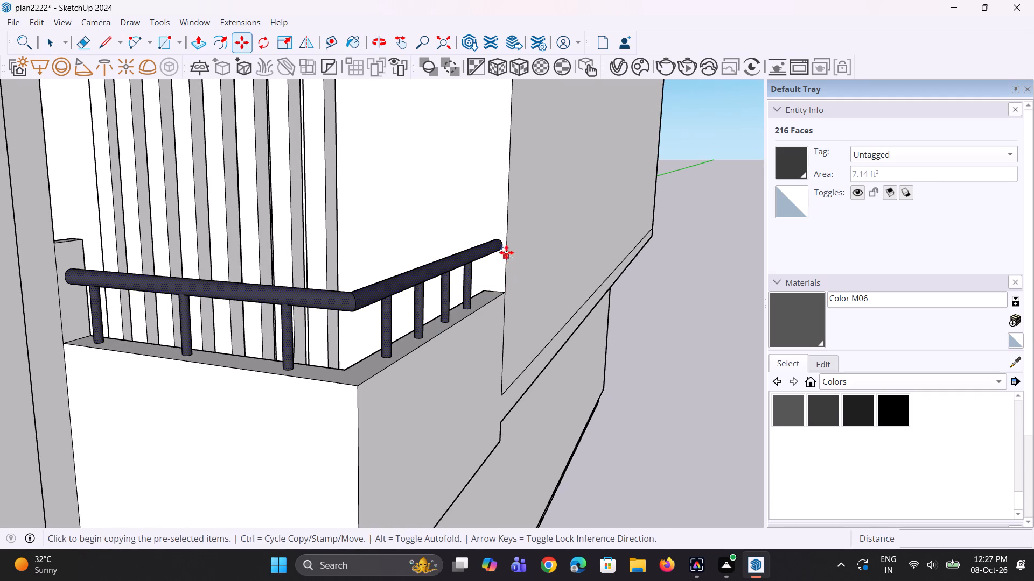
click(499, 244)
scroll(497, 225, down, 4)
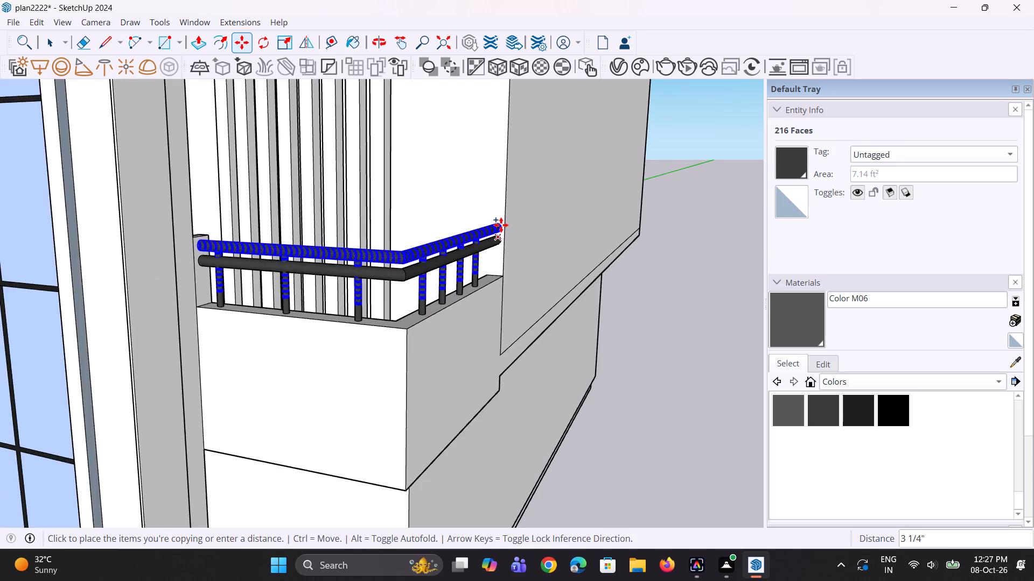
scroll(501, 225, down, 14)
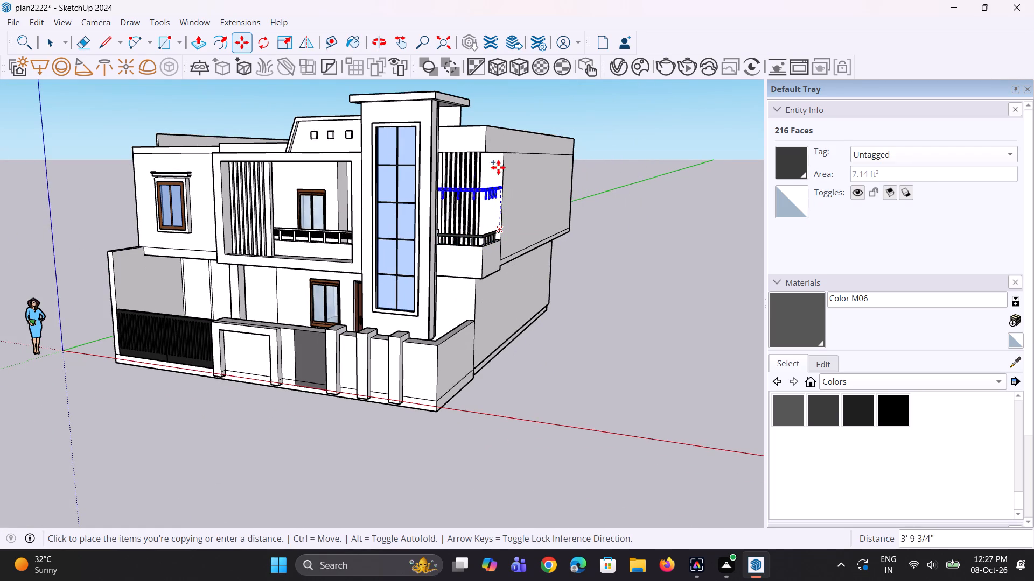
scroll(501, 129, up, 3)
middle_drag(503, 139, 501, 157)
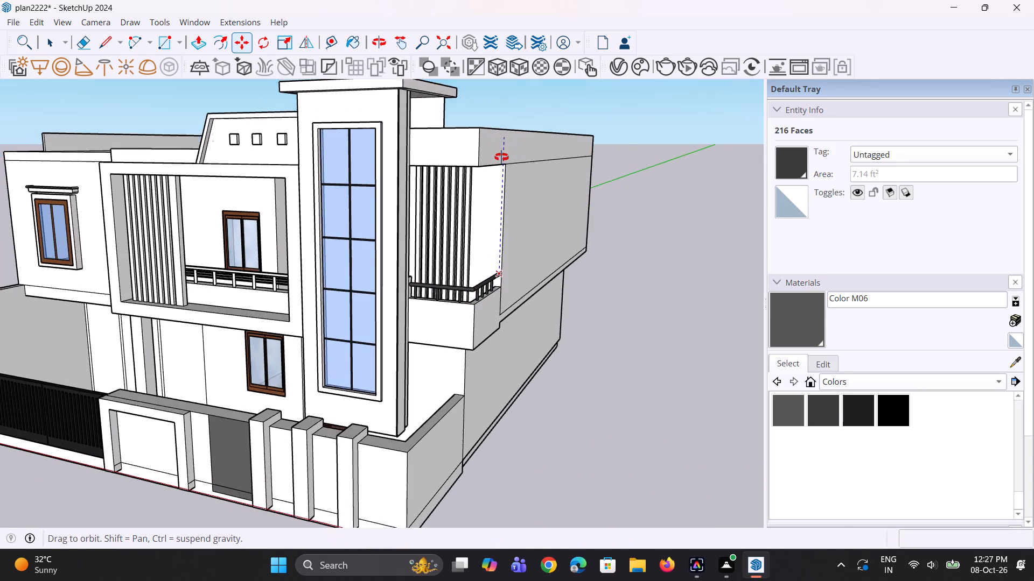
middle_drag(501, 157, 471, 254)
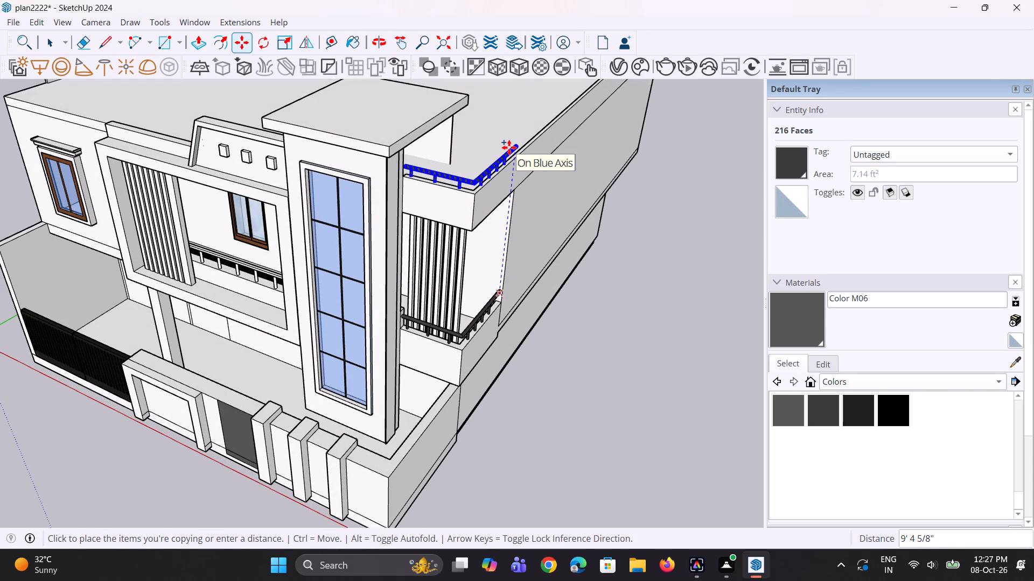
click(509, 147)
middle_drag(481, 188, 407, 223)
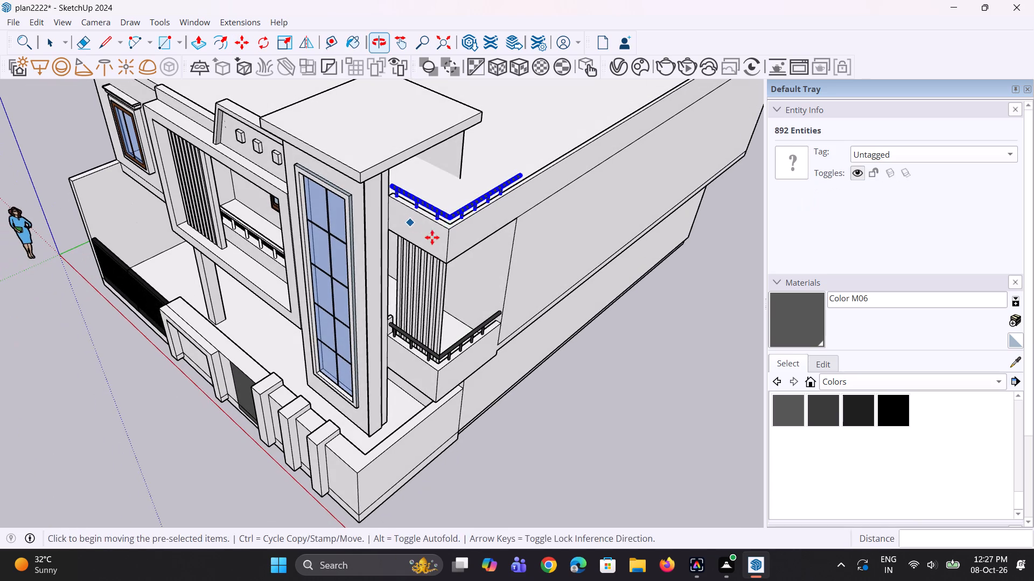
key(space)
key(space)
click(583, 378)
Examine the roof-corner railing above the side balcony from the front, front corner and side of the house.
middle_drag(522, 272, 660, 143)
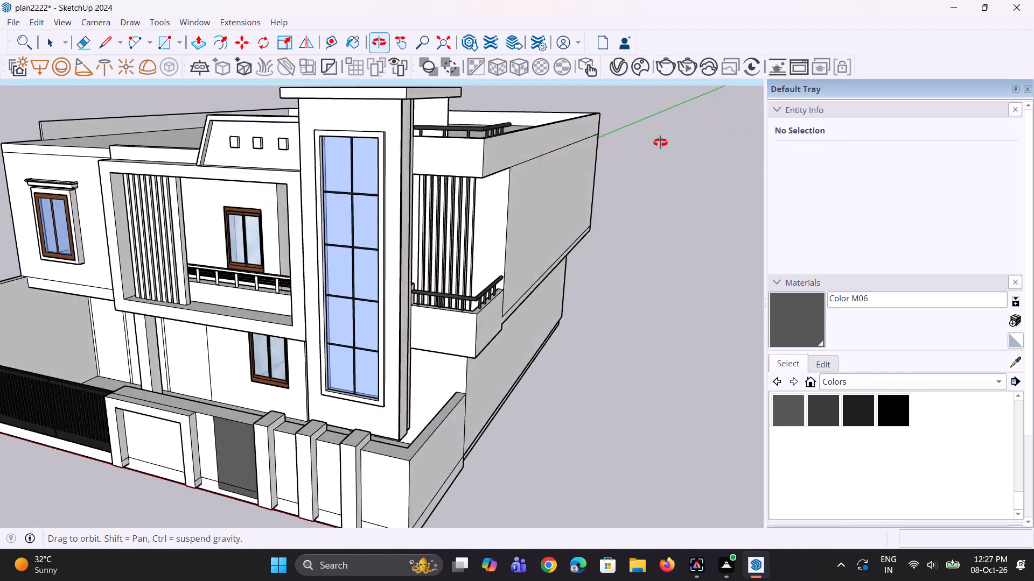
middle_drag(660, 143, 665, 144)
scroll(599, 197, down, 3)
middle_drag(592, 203, 353, 252)
scroll(564, 196, up, 1)
middle_drag(536, 188, 497, 190)
scroll(550, 252, down, 2)
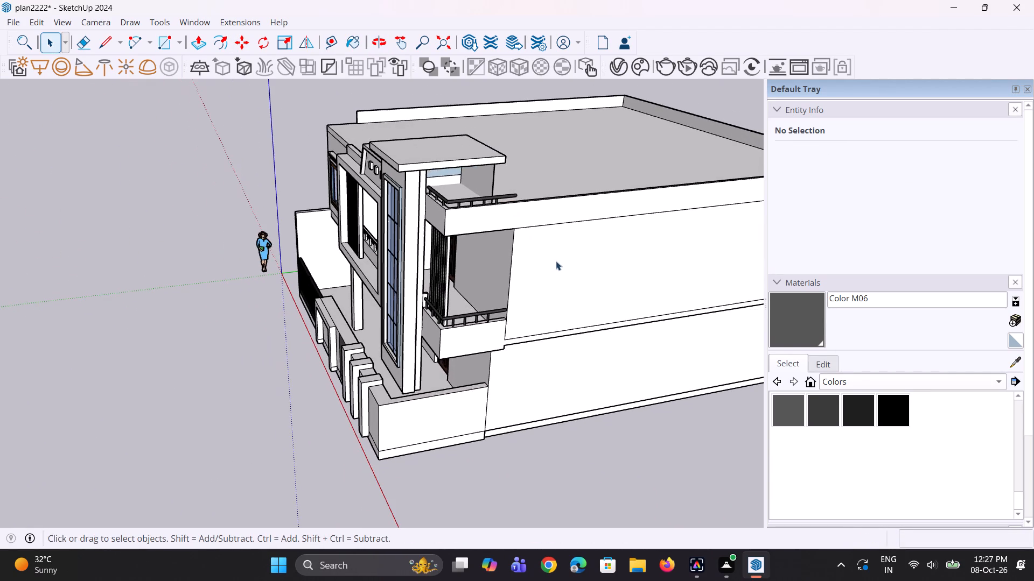
middle_drag(560, 271, 609, 264)
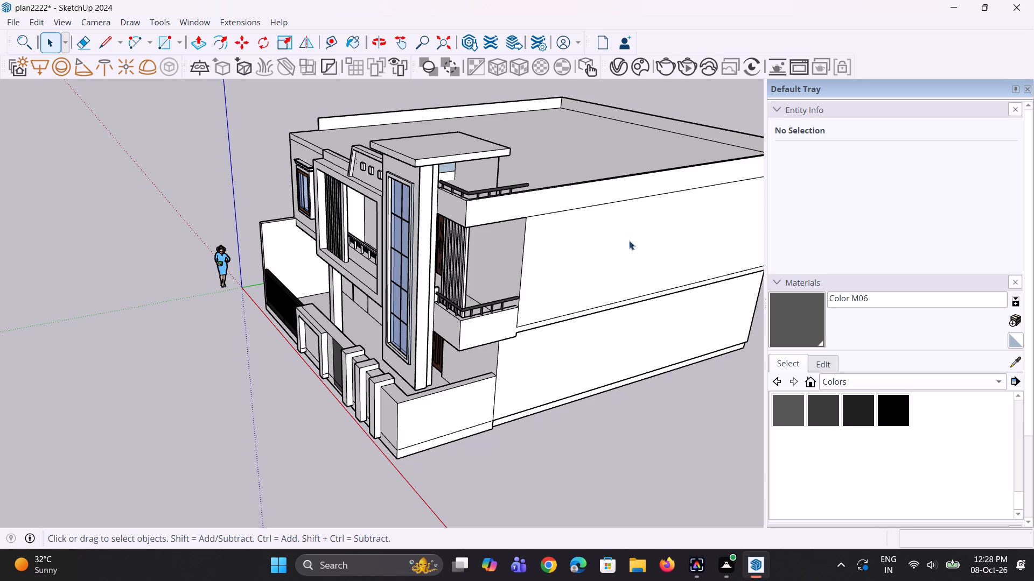
scroll(533, 256, down, 3)
middle_drag(485, 311, 711, 247)
click(659, 302)
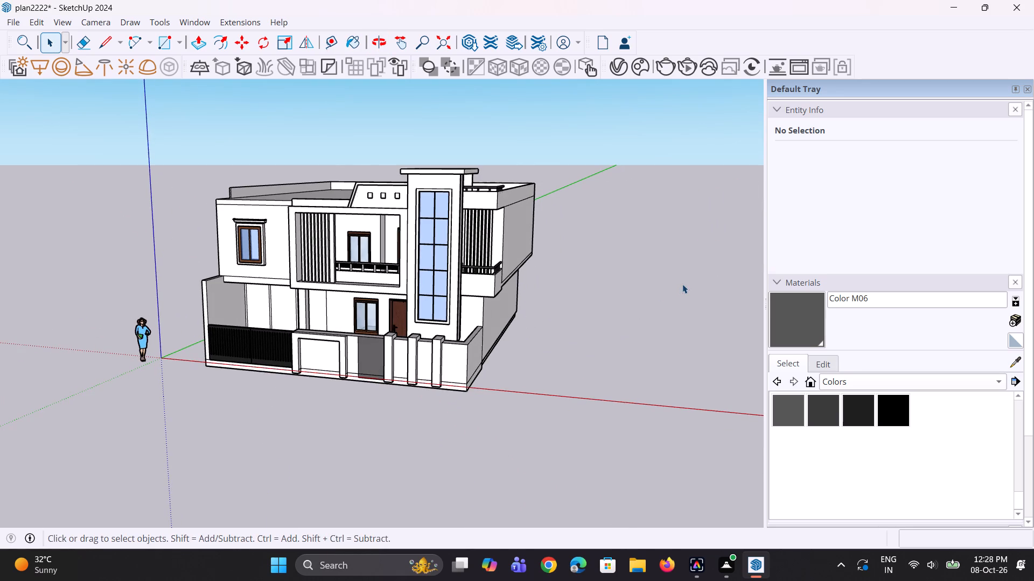
scroll(704, 260, down, 3)
middle_drag(472, 359, 557, 359)
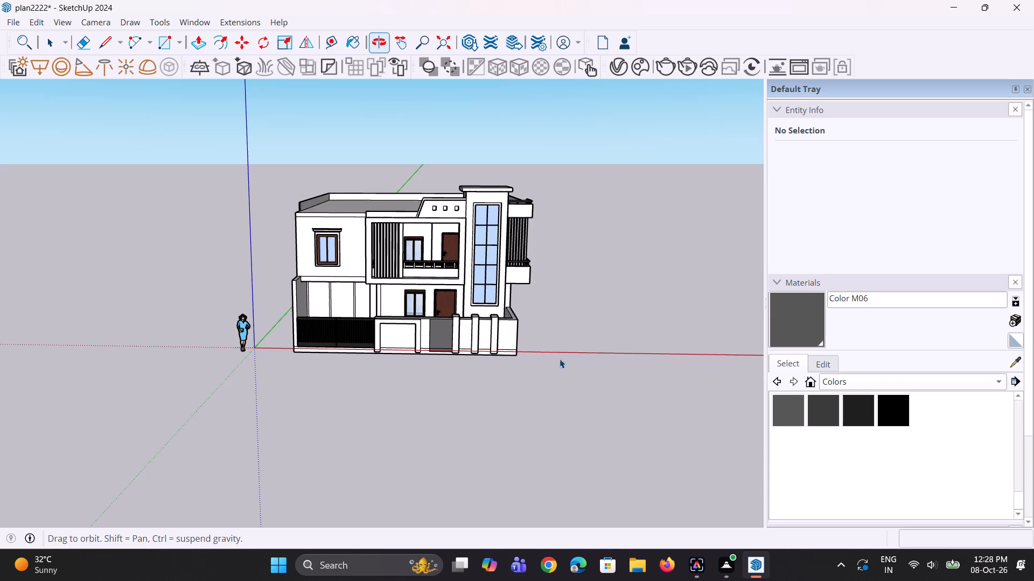
scroll(380, 256, up, 7)
middle_drag(420, 363, 436, 363)
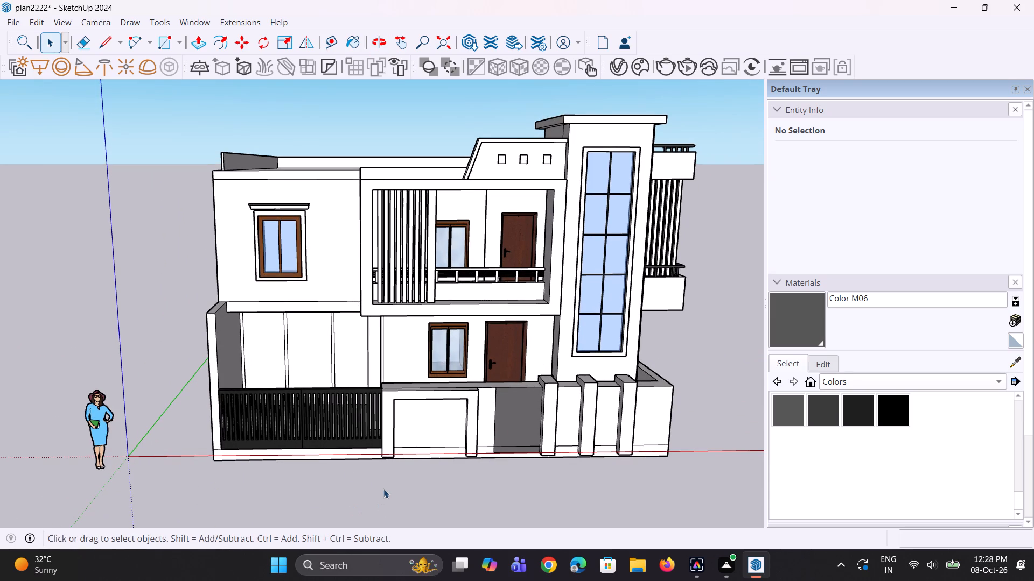
Examine the front elevation and the black slatted carport gate, close up and from a distance.
scroll(339, 460, down, 4)
middle_drag(346, 459, 371, 442)
scroll(310, 423, up, 2)
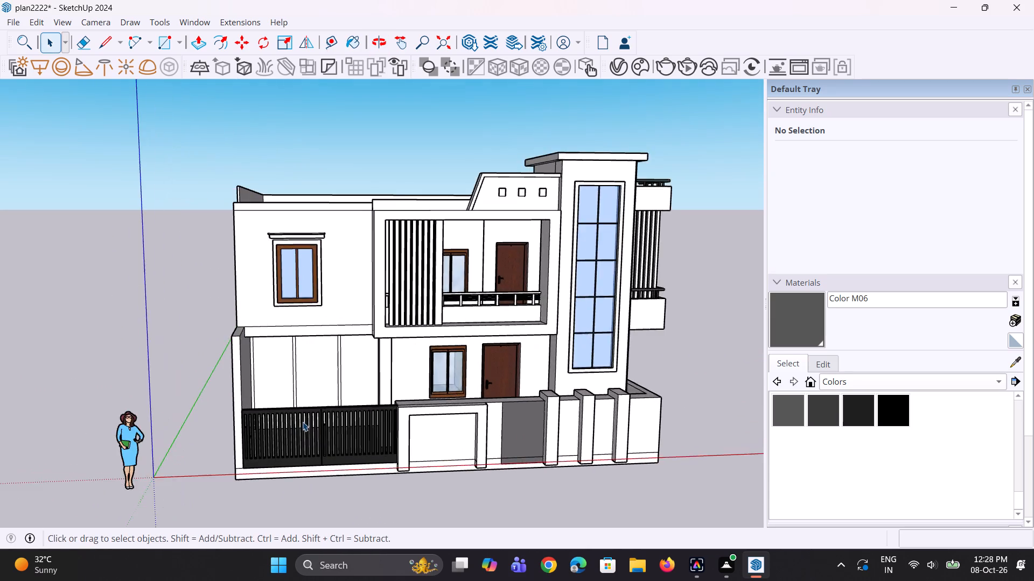
scroll(303, 422, up, 5)
middle_drag(358, 470, 339, 473)
middle_drag(334, 448, 364, 446)
scroll(355, 445, up, 1)
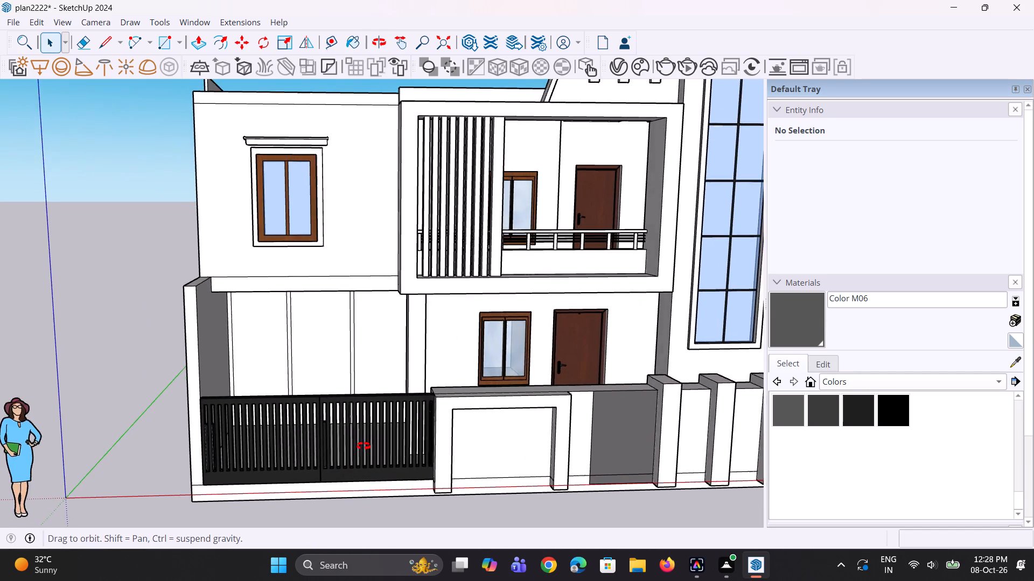
middle_drag(364, 446, 332, 493)
scroll(330, 474, up, 4)
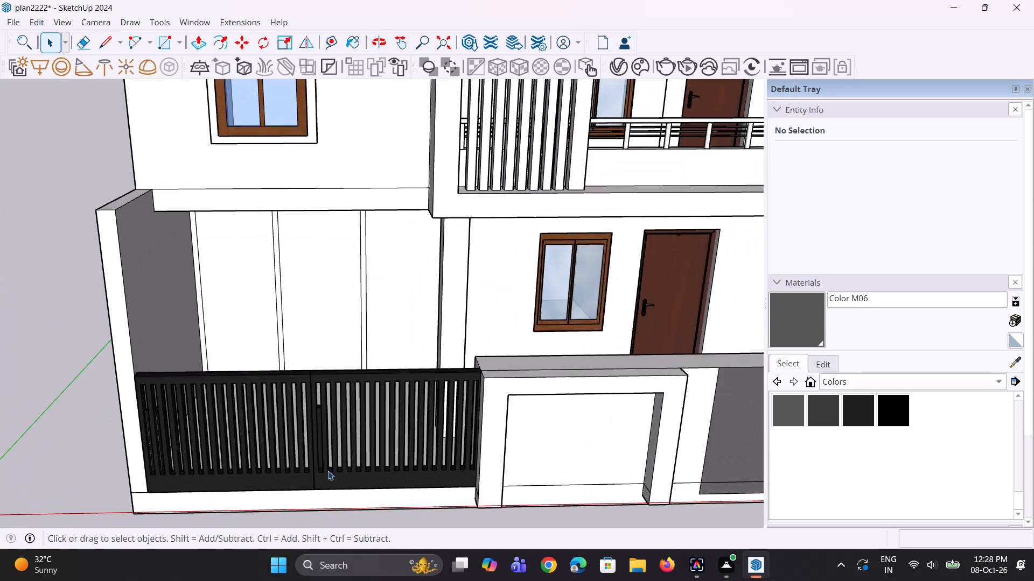
scroll(328, 471, up, 2)
click(317, 432)
scroll(329, 444, down, 1)
middle_drag(331, 445, 427, 437)
scroll(376, 437, down, 6)
middle_drag(389, 460, 319, 405)
scroll(319, 405, down, 3)
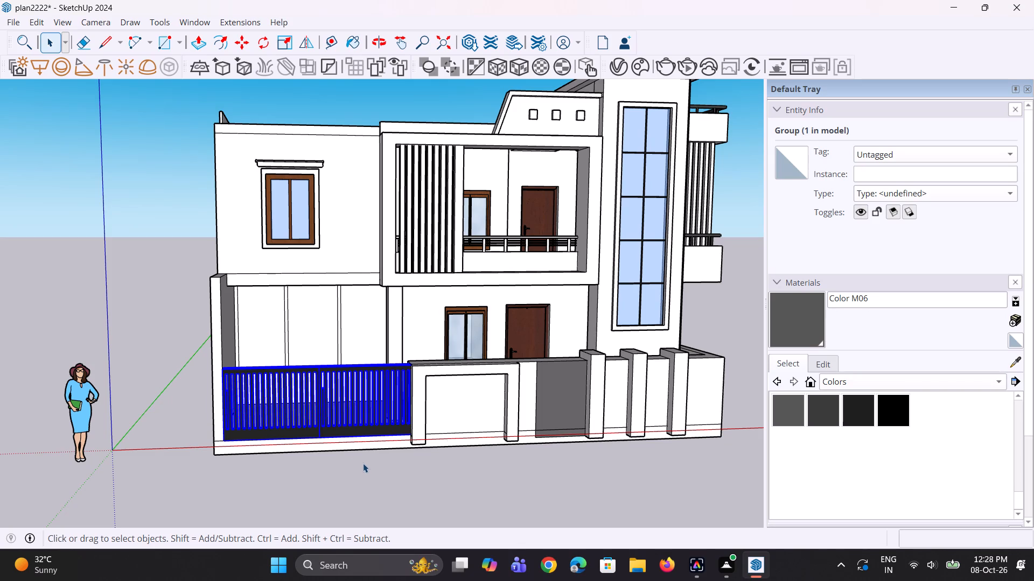
scroll(380, 477, down, 4)
key(space)
key(space)
click(403, 485)
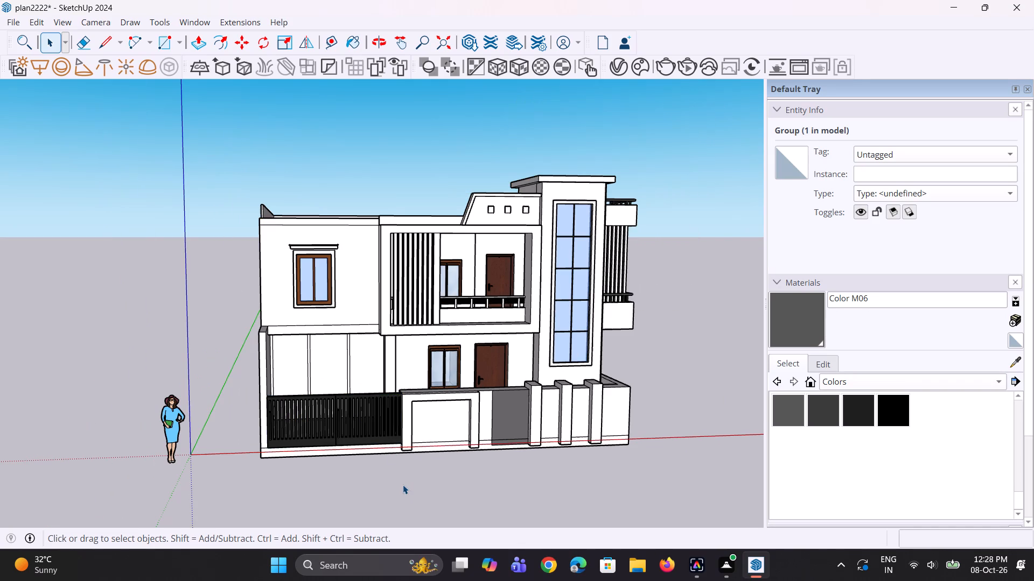
Import the Plant+2 (1), Plant and cvijet+28 models from the Downloads folder onto the front of the house.
scroll(457, 435, up, 1)
middle_drag(376, 420, 362, 467)
scroll(299, 342, up, 2)
middle_drag(330, 372, 332, 424)
scroll(478, 365, up, 2)
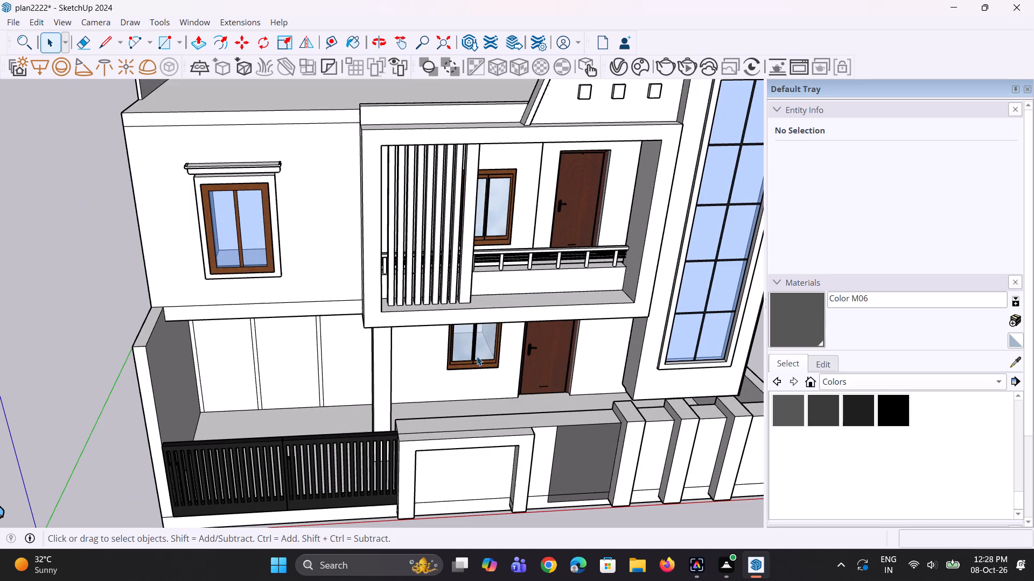
click(16, 25)
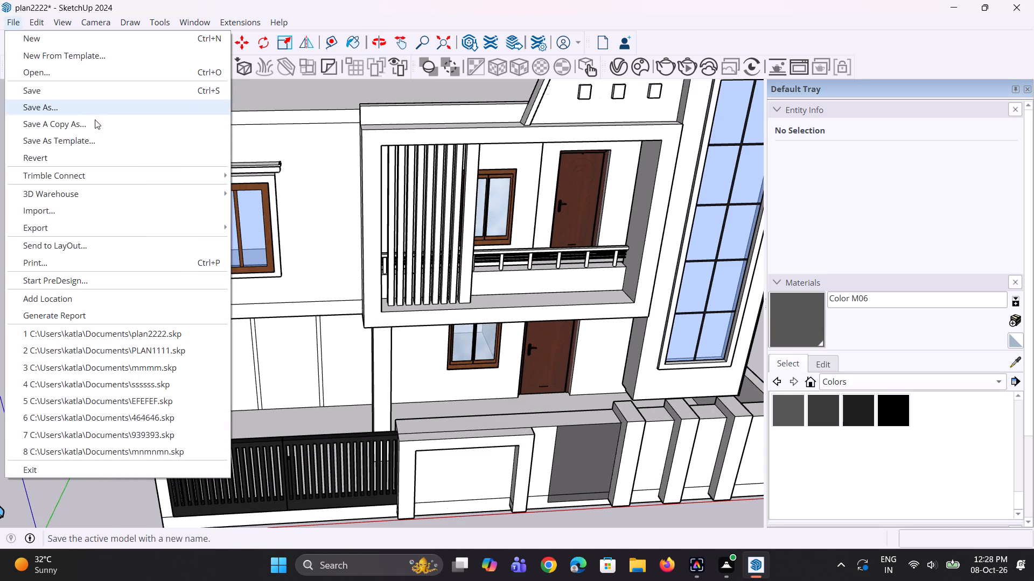
click(108, 208)
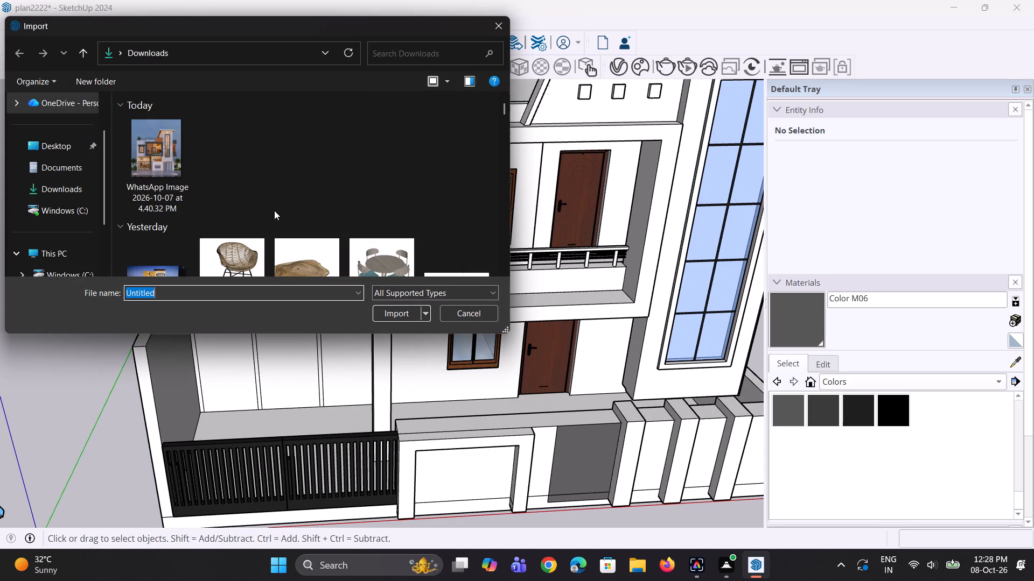
click(76, 185)
scroll(294, 192, down, 2)
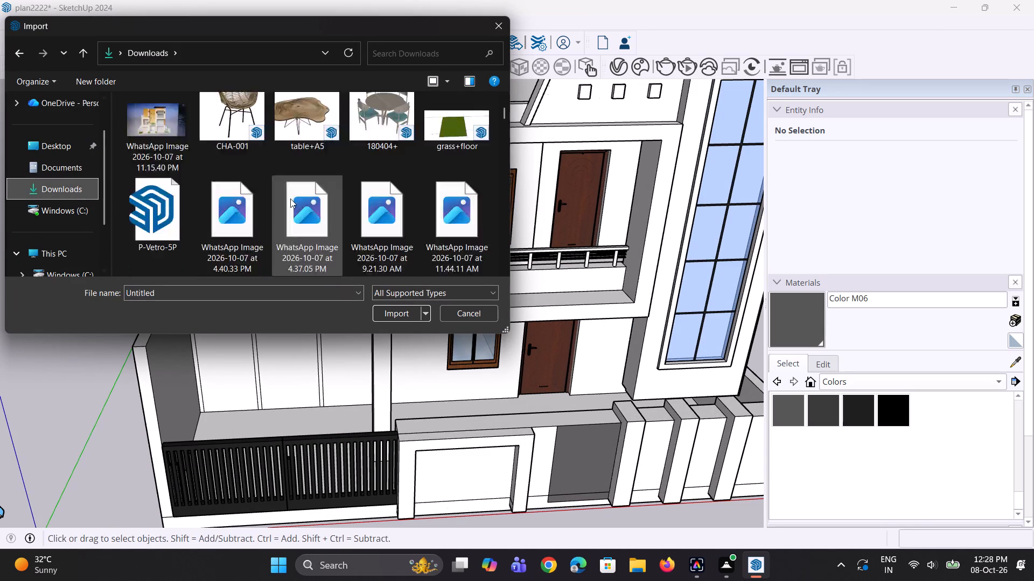
scroll(290, 199, down, 7)
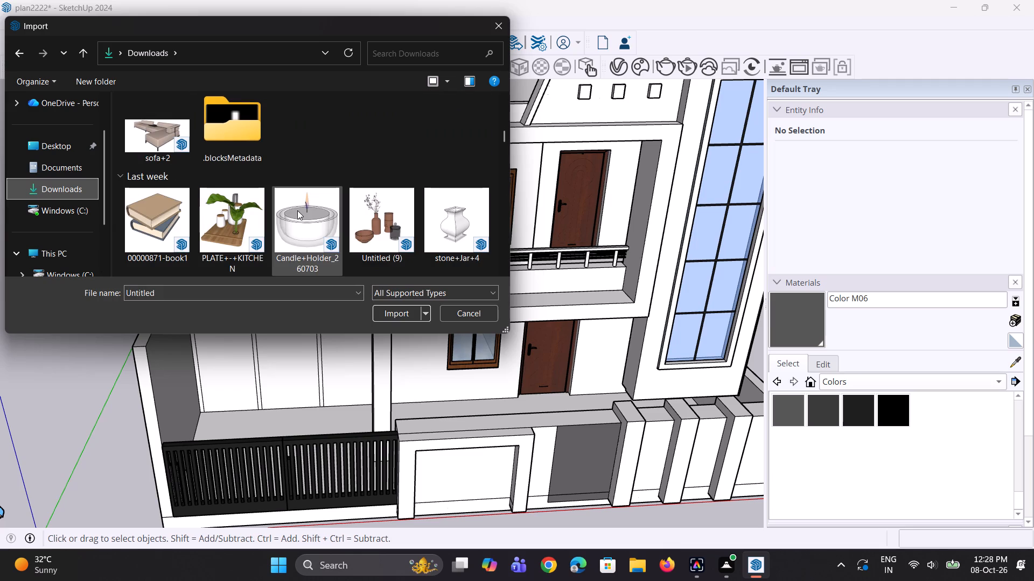
scroll(295, 212, down, 2)
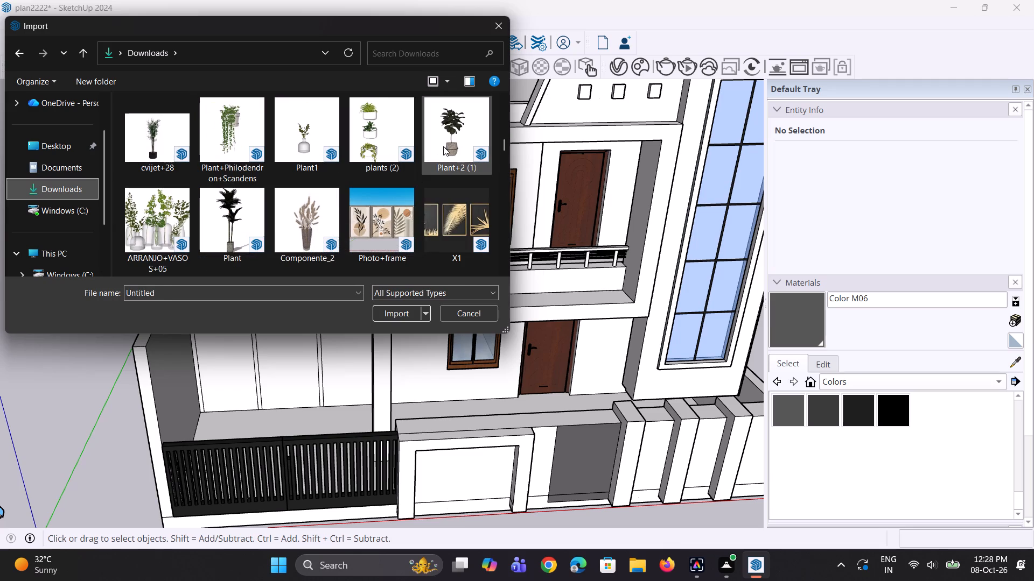
drag(443, 146, 610, 335)
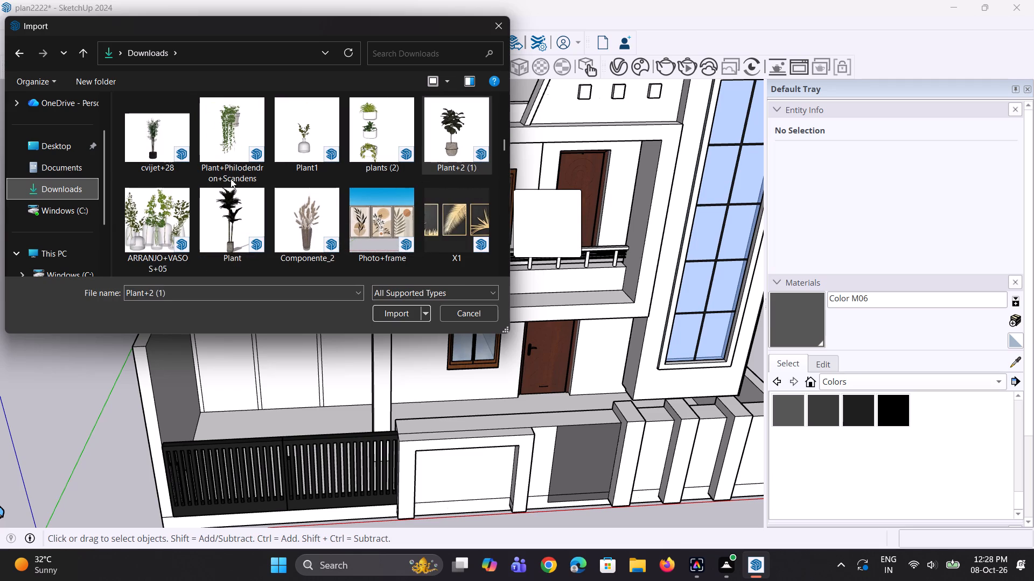
drag(234, 225, 616, 365)
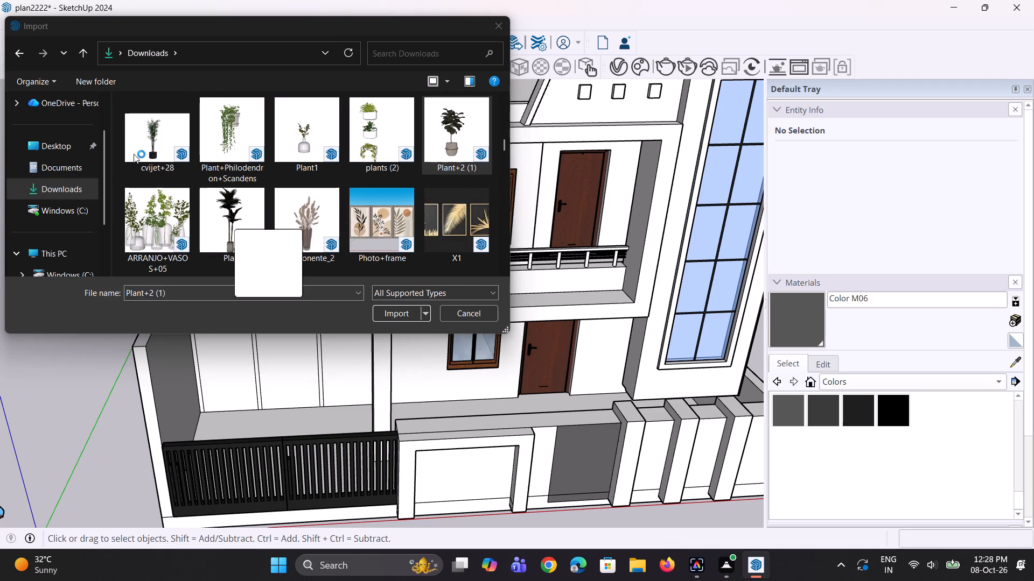
drag(146, 146, 614, 362)
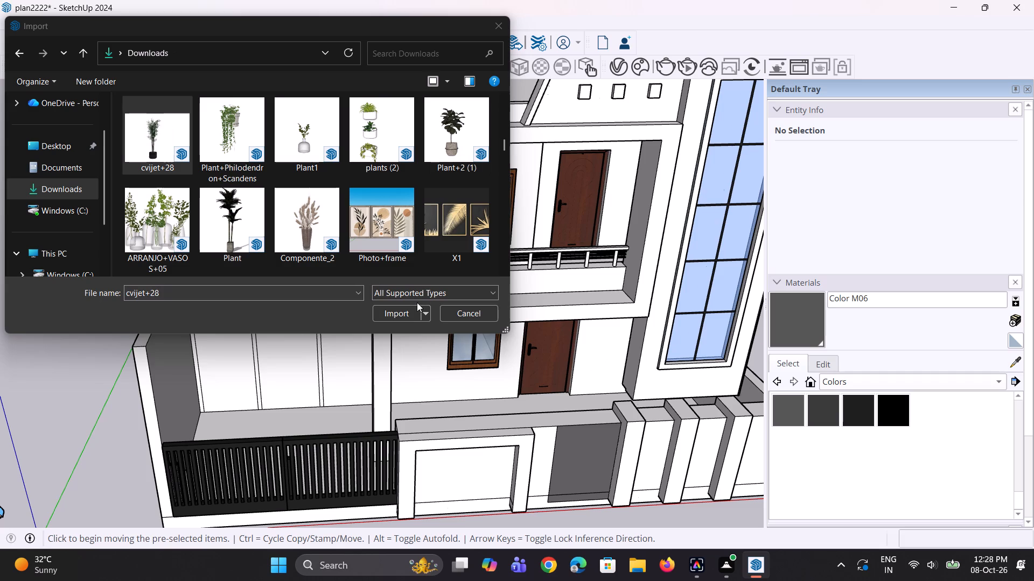
scroll(364, 248, down, 7)
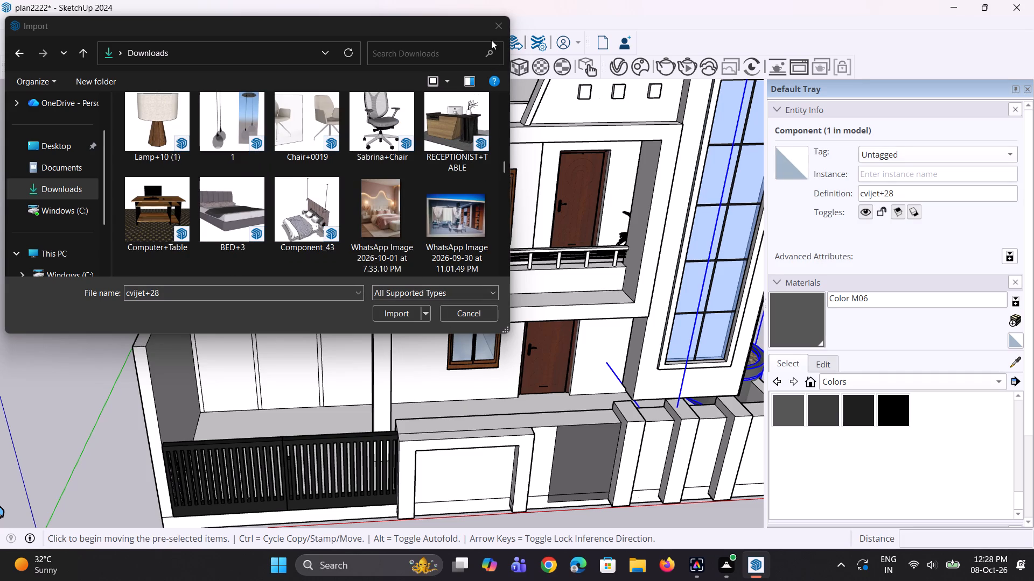
click(492, 26)
Move the large cvijet+28 bamboo plant clear of the side balcony onto the open ground beside the house.
scroll(406, 366, down, 3)
scroll(344, 349, down, 3)
middle_drag(610, 401, 571, 378)
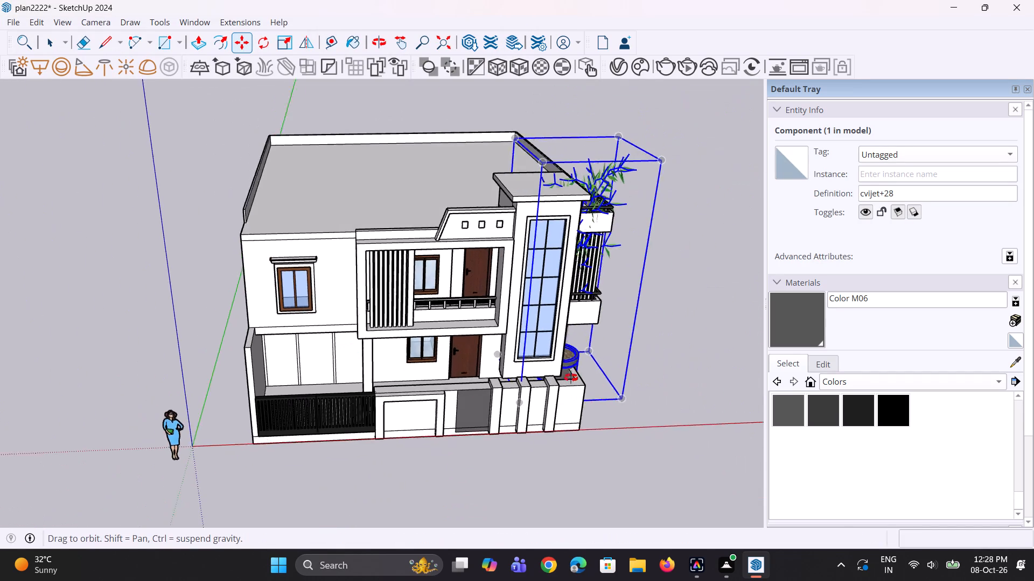
middle_drag(571, 378, 500, 356)
click(618, 270)
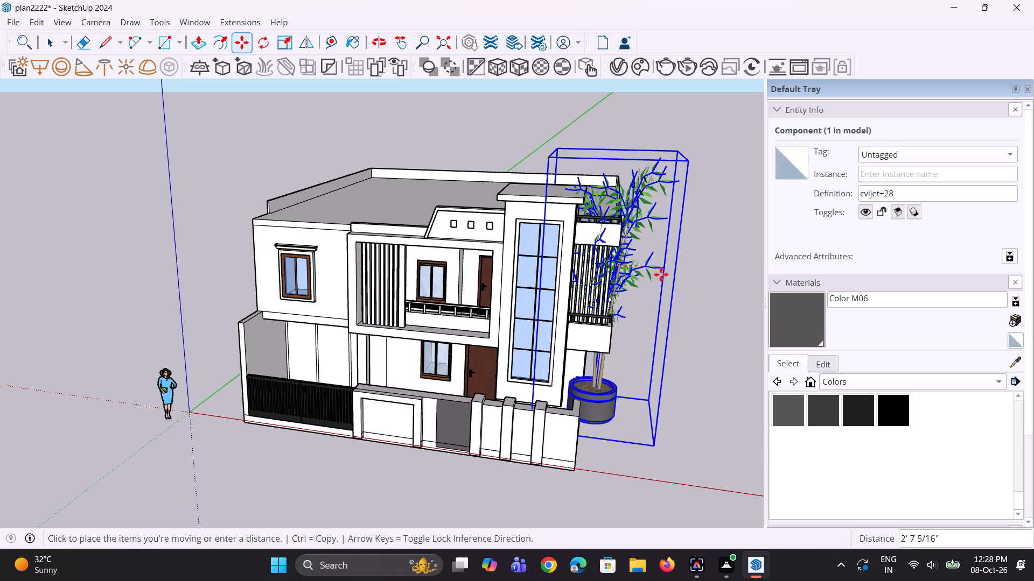
click(717, 281)
middle_drag(497, 323, 692, 394)
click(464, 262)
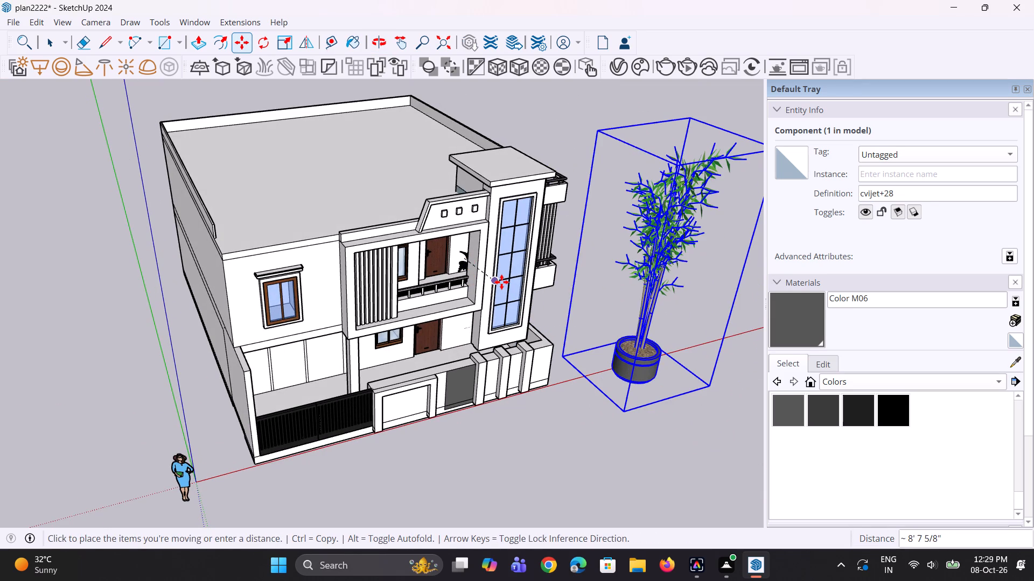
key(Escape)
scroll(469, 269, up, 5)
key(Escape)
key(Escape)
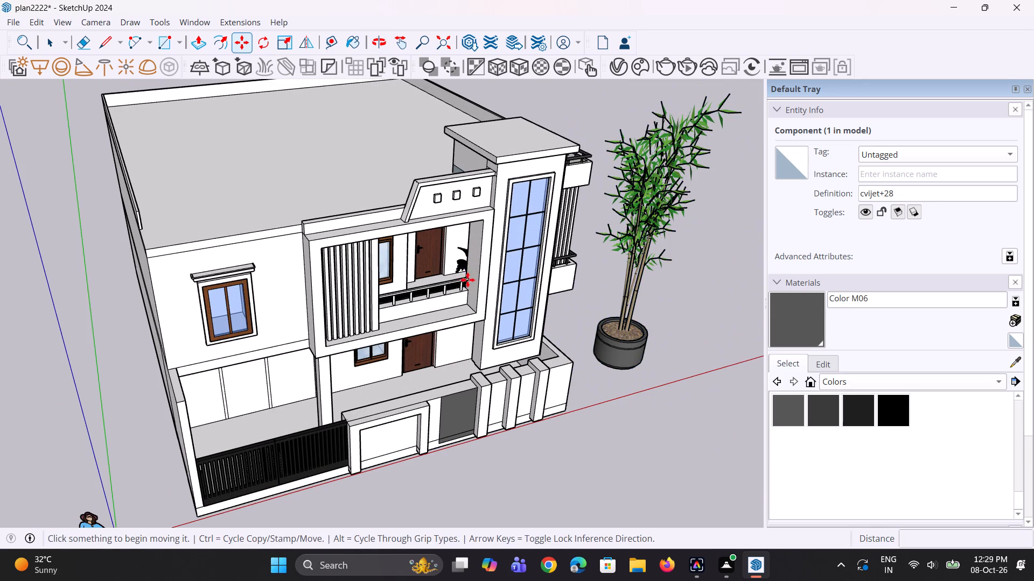
Move the dark palm-like Plant component about 23' 7" from the front balcony to the open ground beside the bamboo plant.
key(space)
click(461, 264)
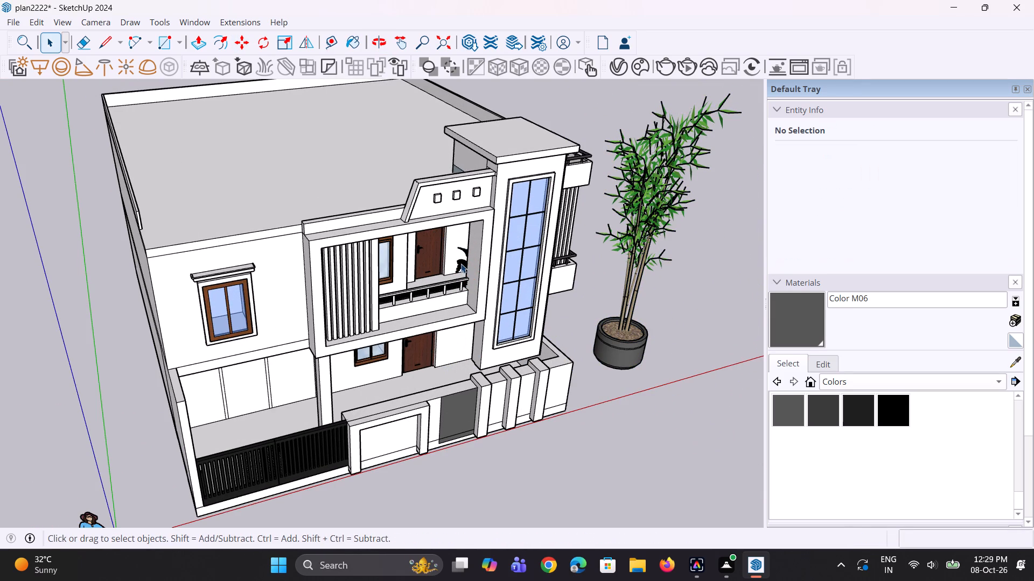
key(m)
click(468, 271)
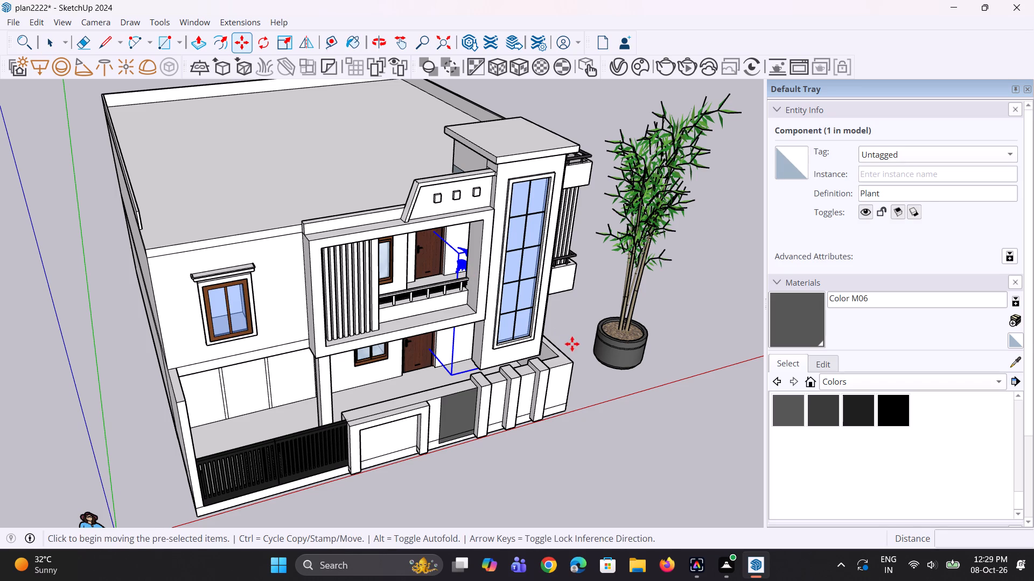
click(698, 385)
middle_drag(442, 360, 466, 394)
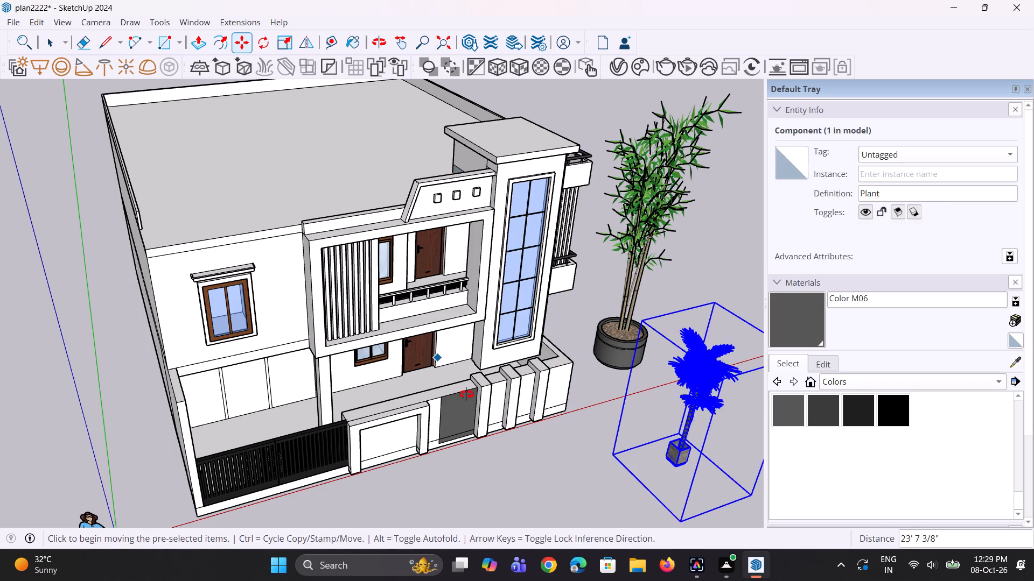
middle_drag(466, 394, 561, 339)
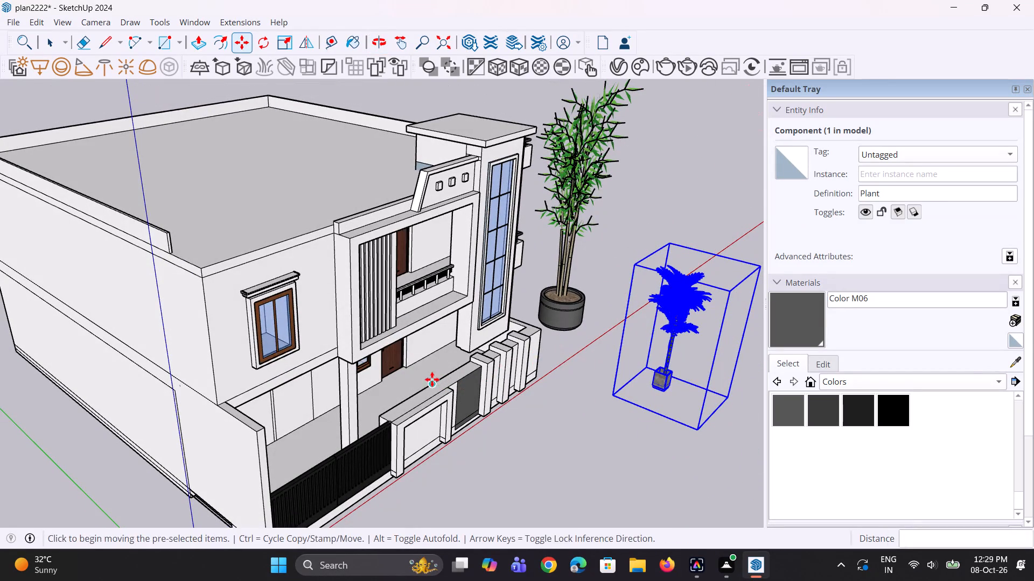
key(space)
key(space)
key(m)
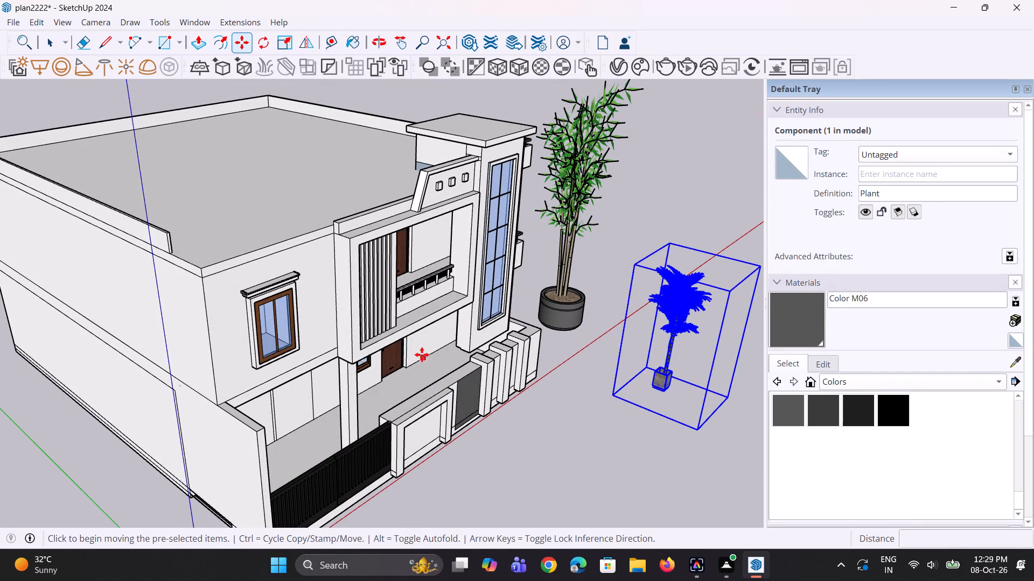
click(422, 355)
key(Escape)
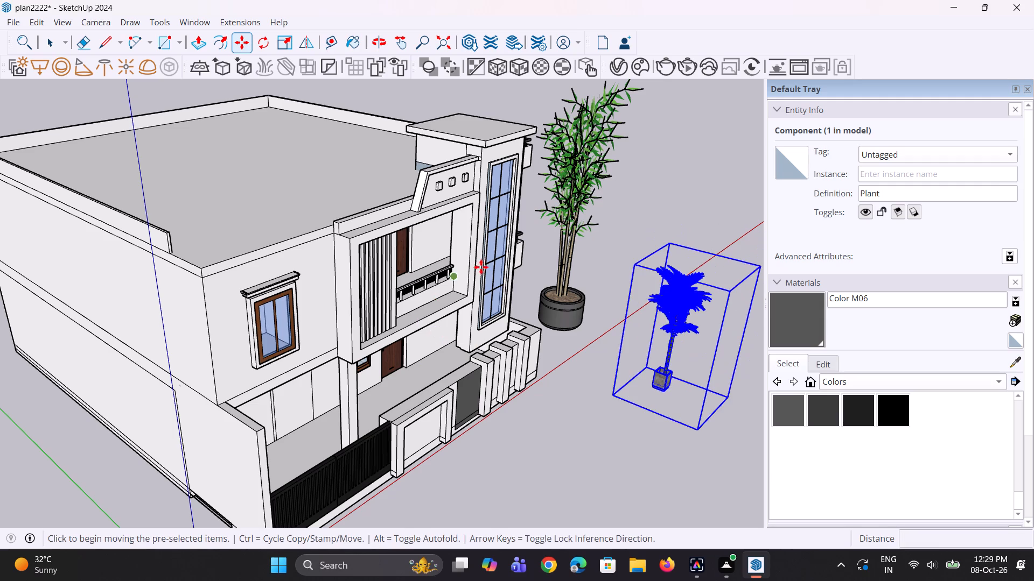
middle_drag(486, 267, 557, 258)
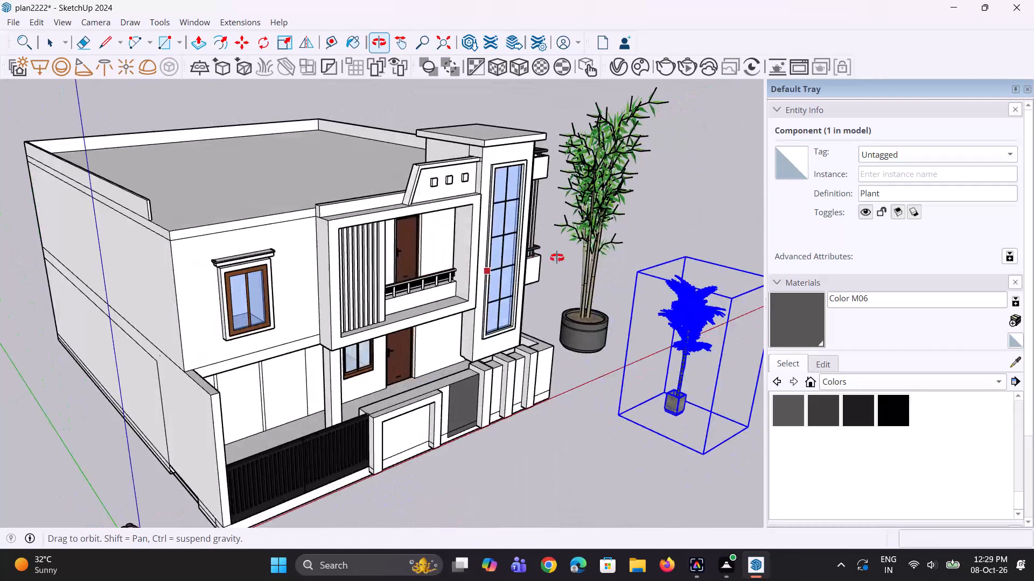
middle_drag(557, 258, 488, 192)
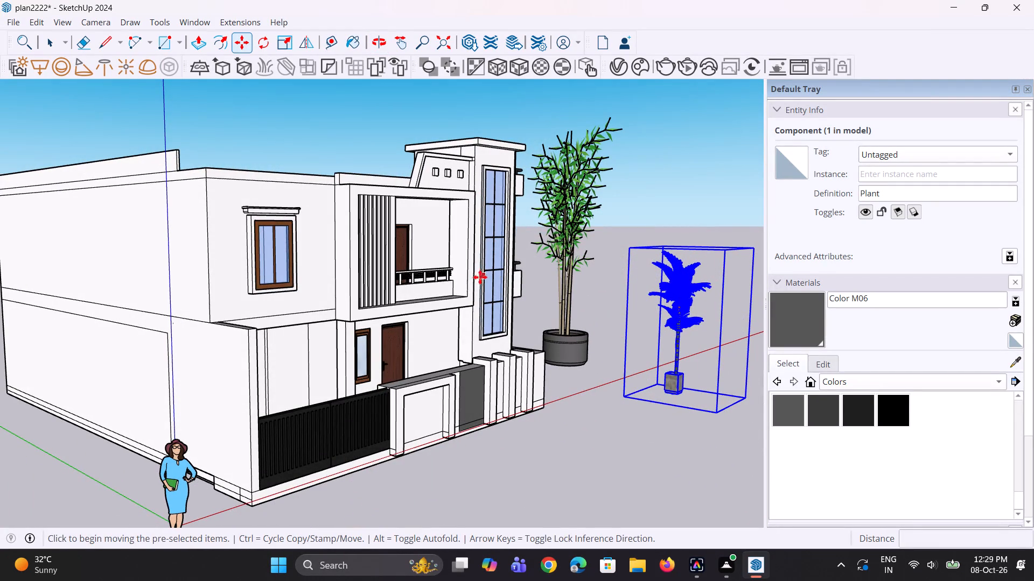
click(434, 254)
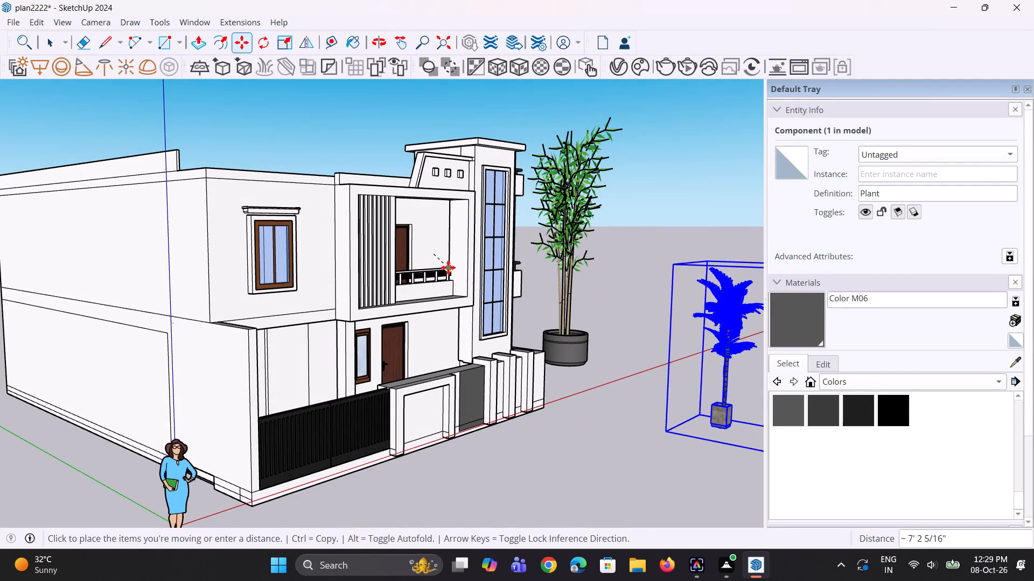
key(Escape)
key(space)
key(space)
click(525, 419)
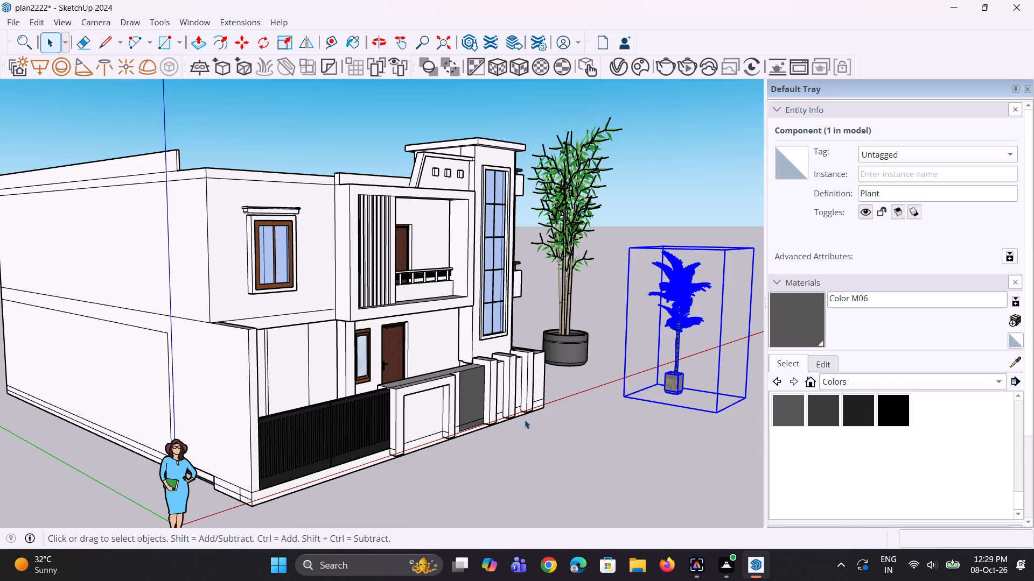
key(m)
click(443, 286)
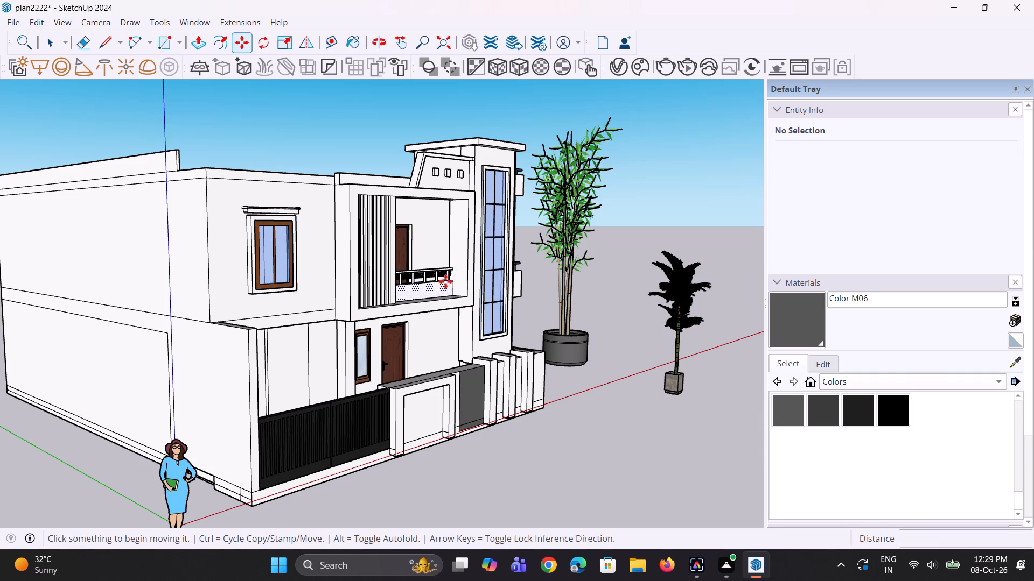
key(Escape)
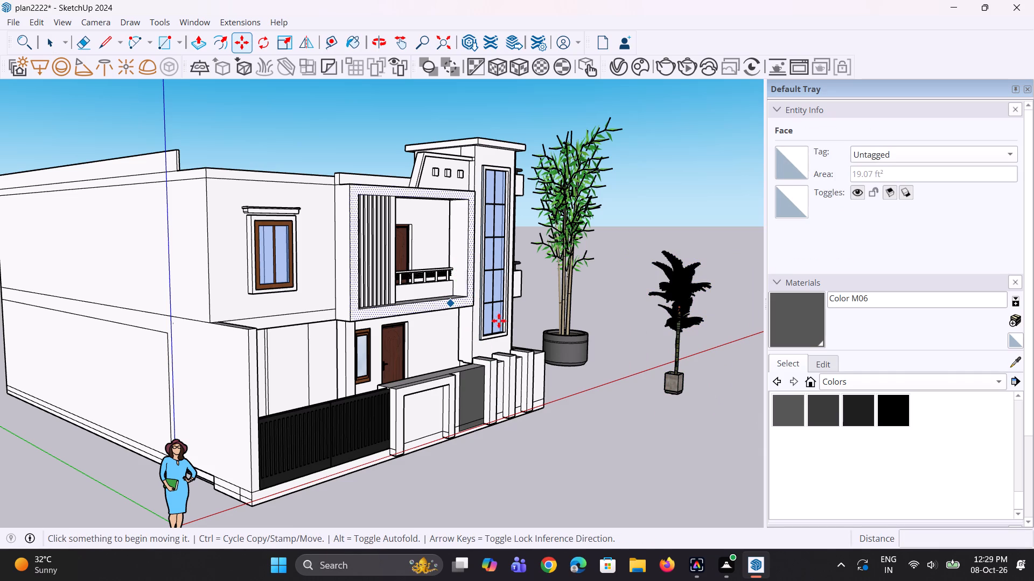
Examine the house front, balcony and entrance together with the two potted plants from both front corners.
middle_drag(502, 343, 118, 408)
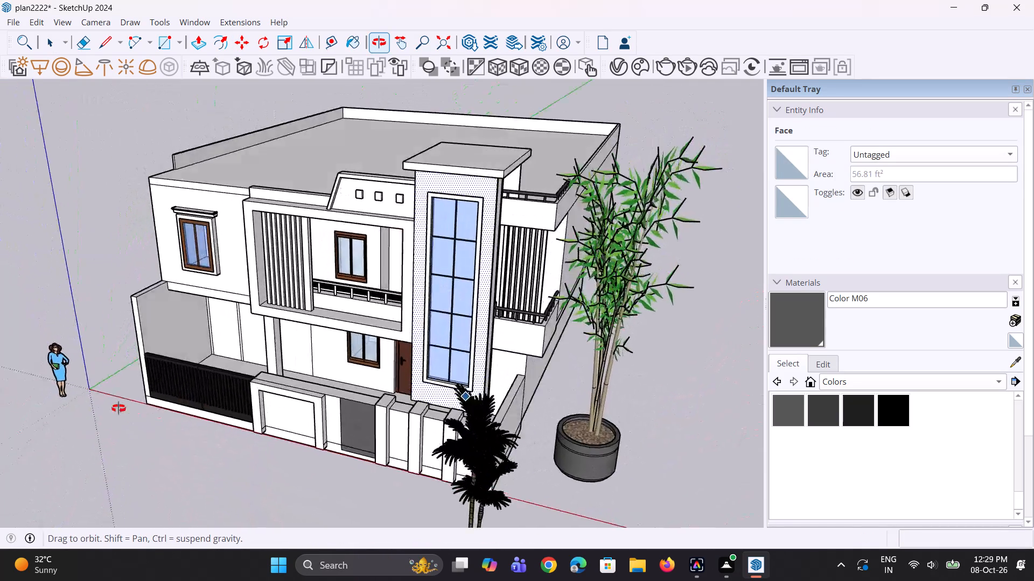
middle_drag(118, 408, 44, 379)
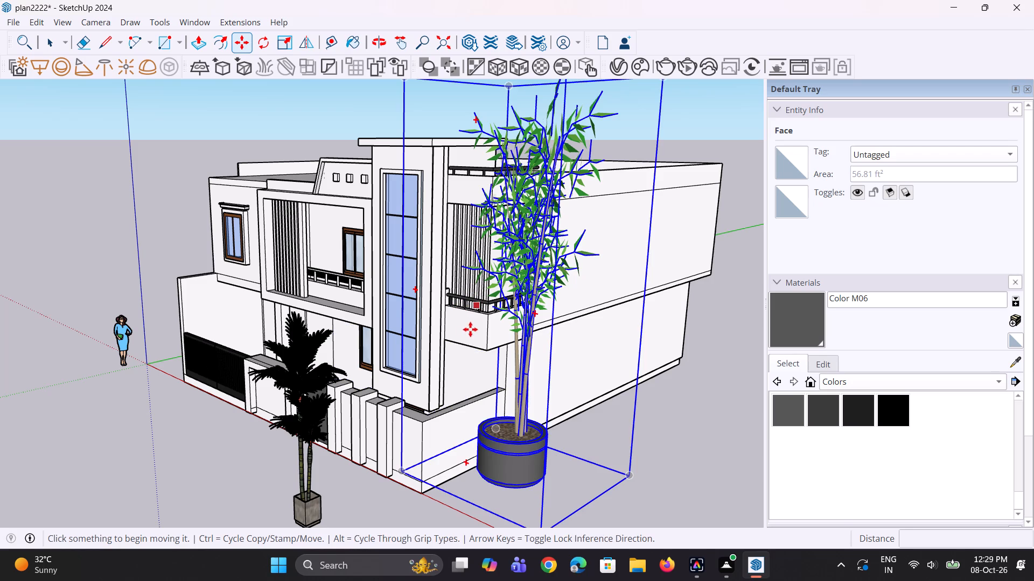
middle_drag(421, 435, 633, 438)
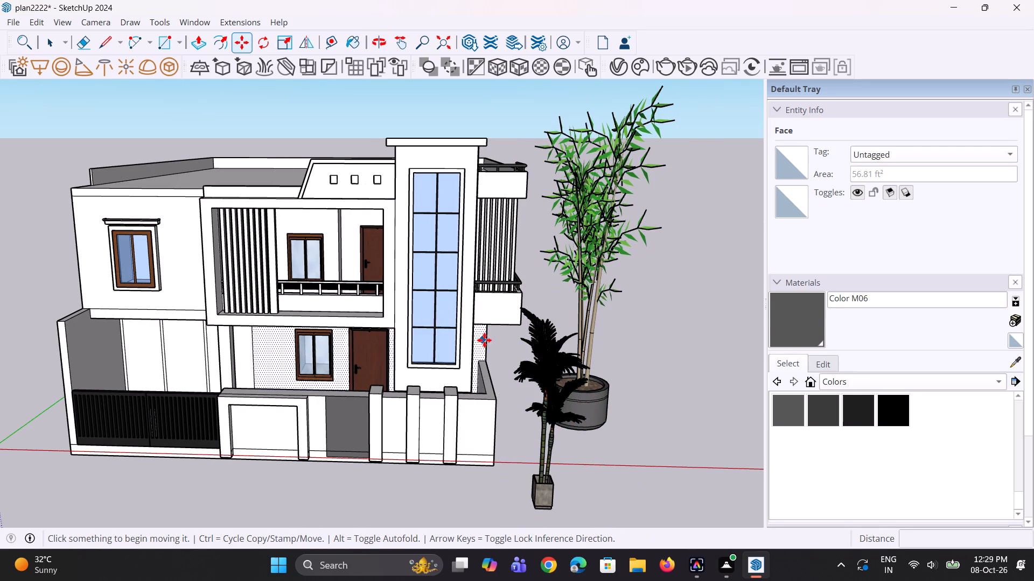
middle_drag(480, 338, 390, 383)
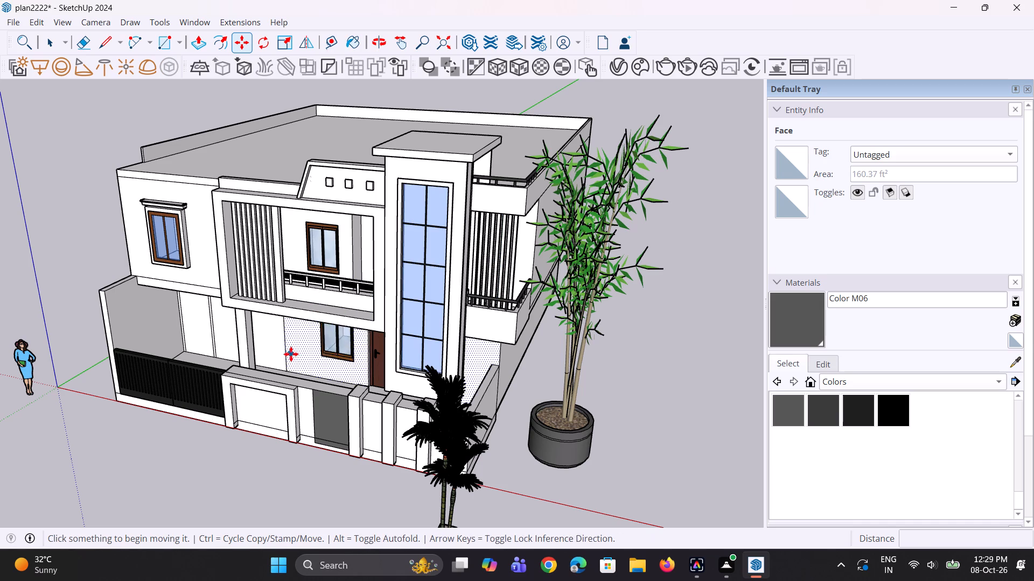
middle_drag(302, 354, 500, 355)
scroll(277, 330, down, 6)
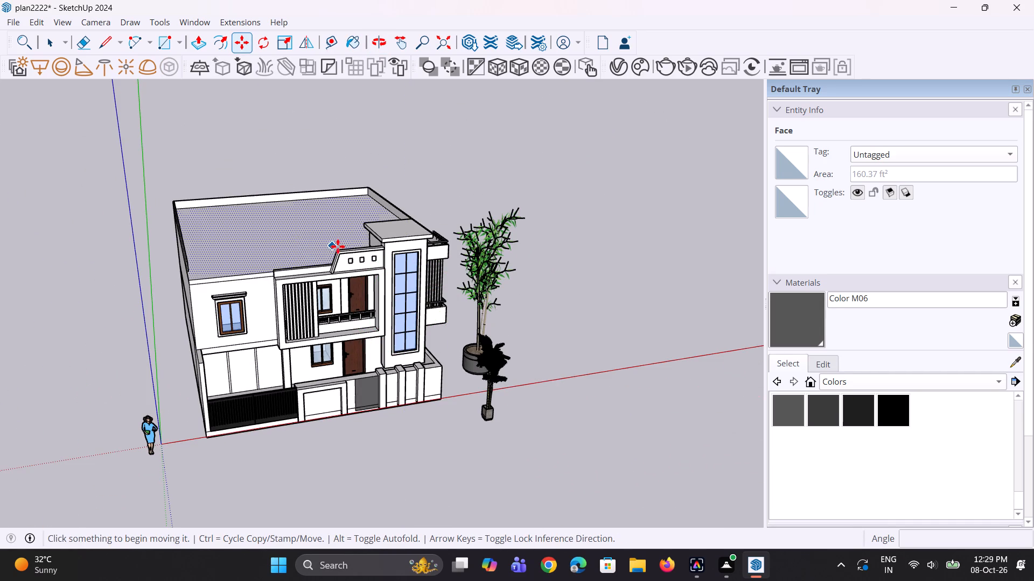
scroll(349, 332, down, 3)
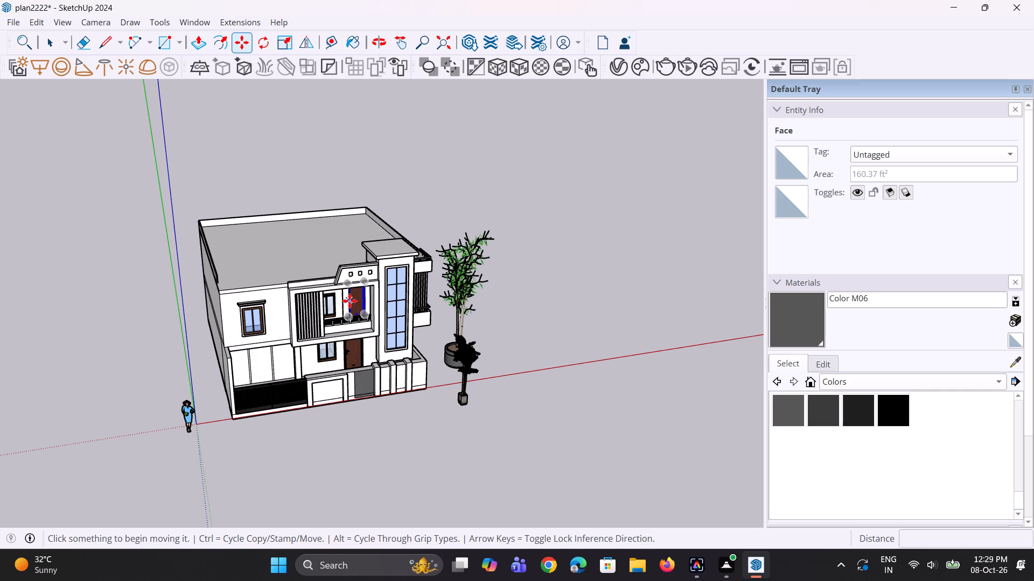
middle_drag(253, 351, 368, 349)
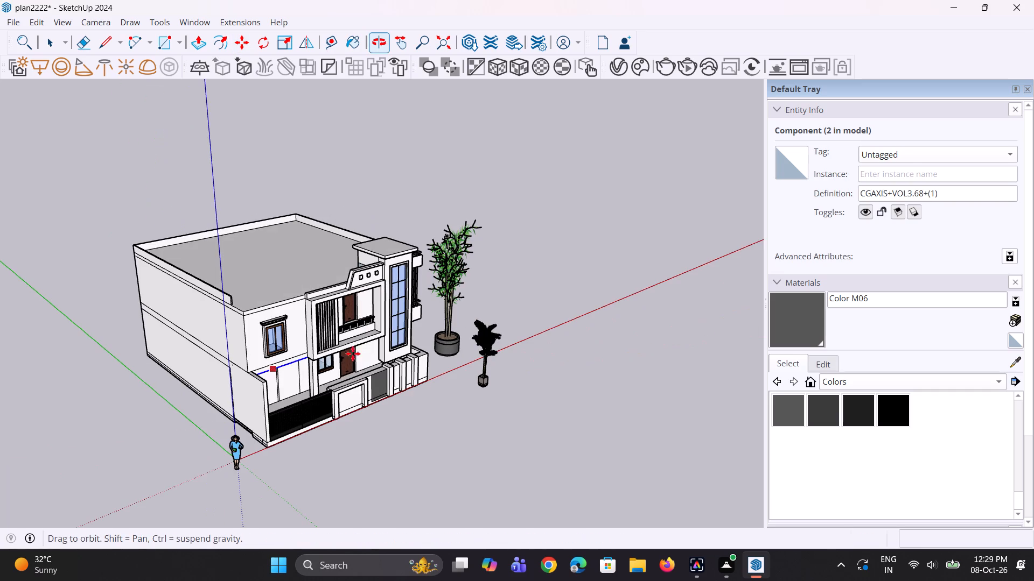
scroll(356, 367, up, 5)
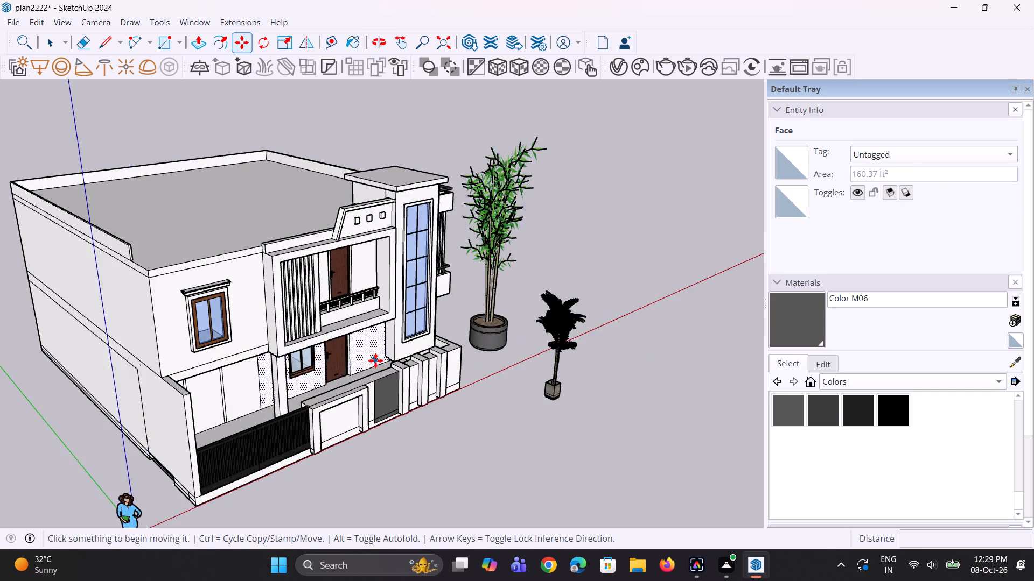
scroll(375, 360, up, 2)
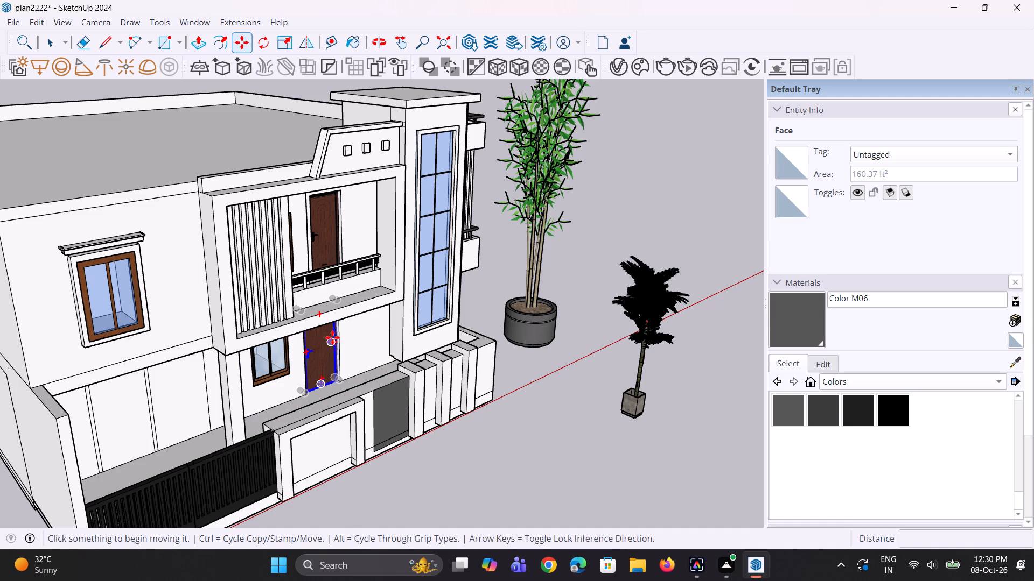
Move the small Plant+2 (1) potted plant from the ground-floor entrance out to the open ground beside the house.
middle_drag(386, 337, 359, 299)
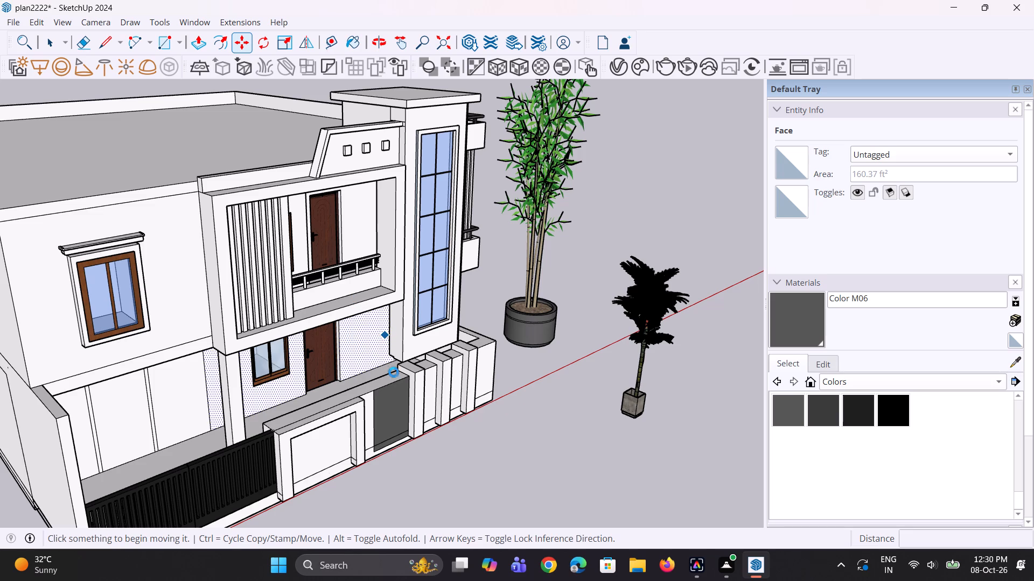
middle_drag(403, 363, 380, 336)
scroll(380, 341, up, 1)
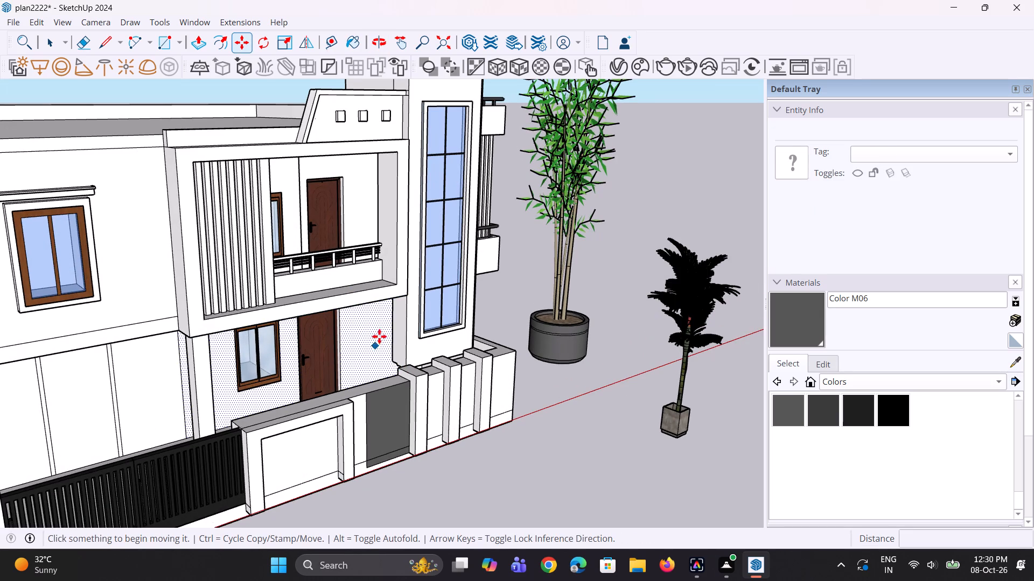
middle_drag(385, 377, 398, 418)
scroll(375, 339, up, 3)
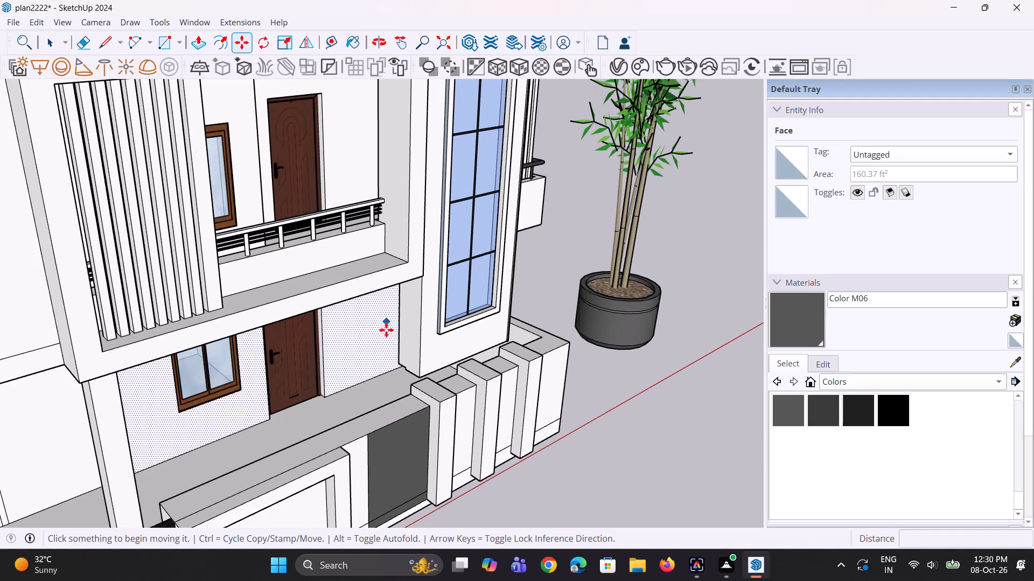
key(space)
key(space)
key(space)
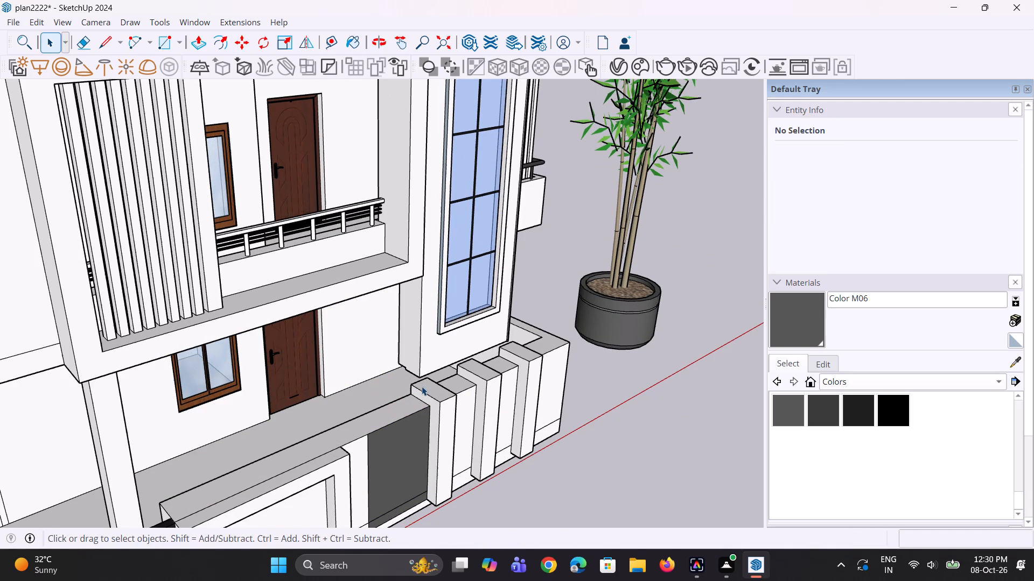
key(m)
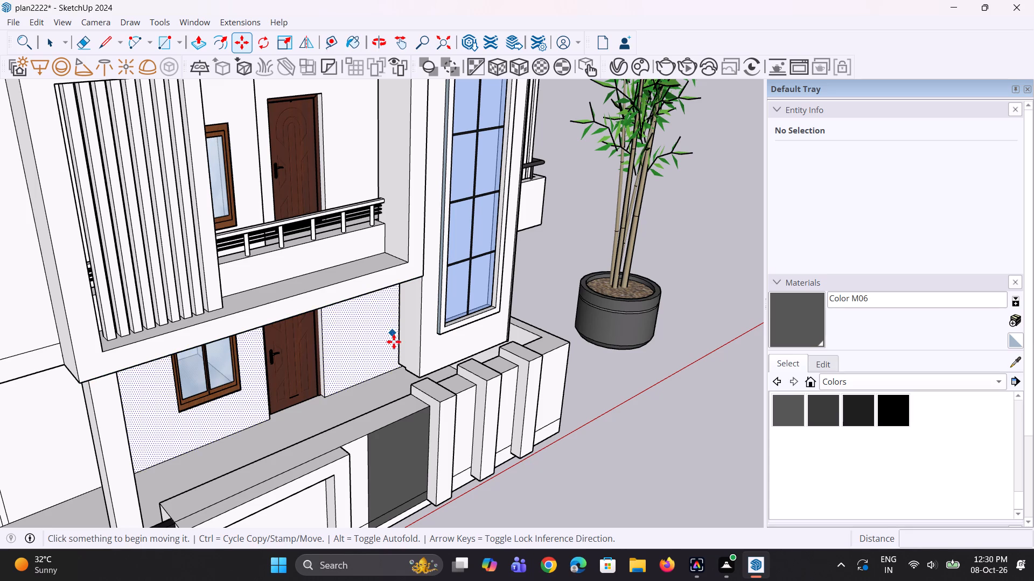
middle_drag(393, 344, 372, 263)
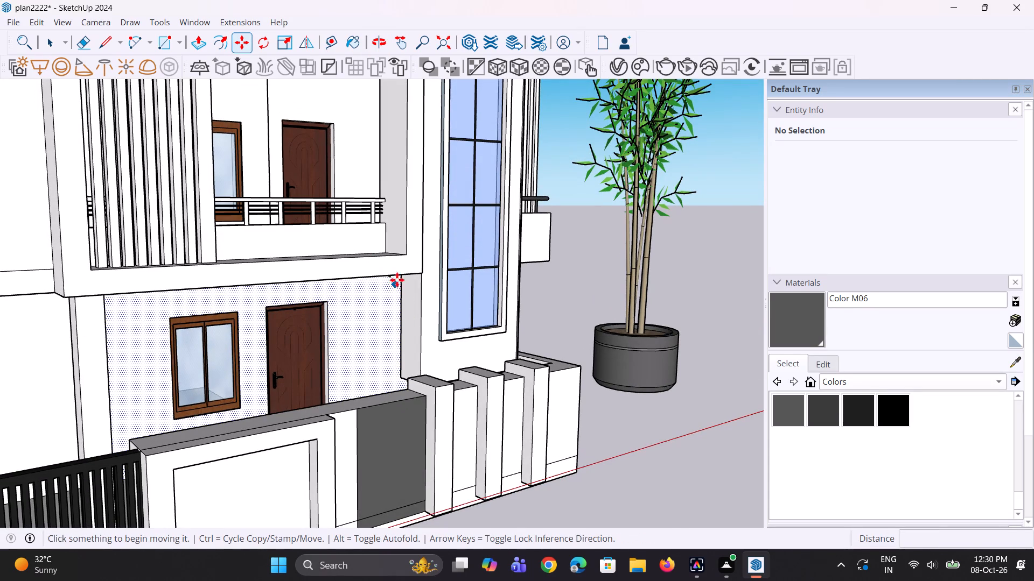
middle_drag(385, 340, 395, 283)
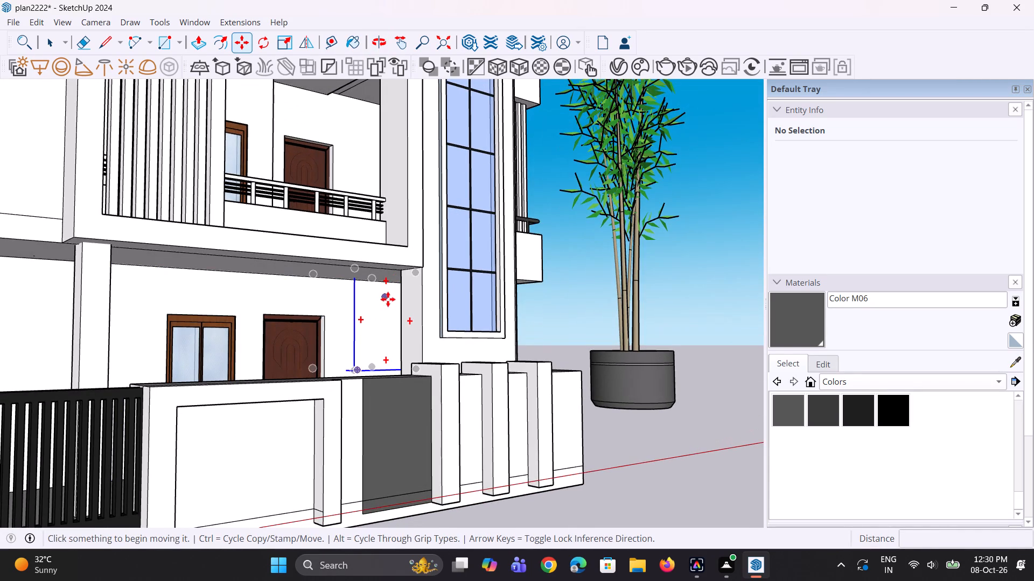
click(388, 299)
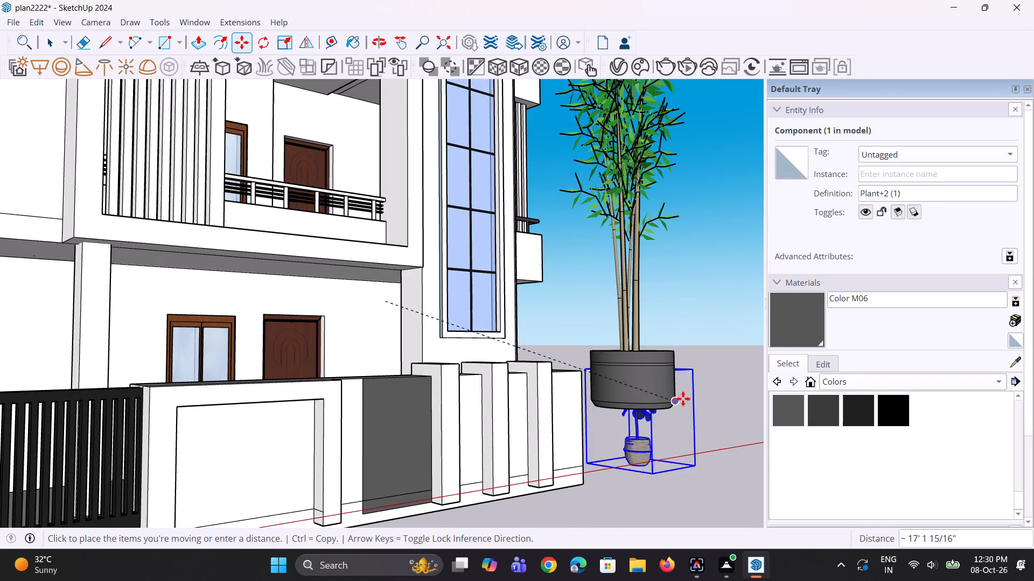
click(721, 392)
Import the Plant+Philodendron+Scandens model from the Downloads folder onto the open ground beyond the bamboo plant.
scroll(438, 402, down, 4)
middle_drag(465, 375, 430, 474)
scroll(403, 401, down, 8)
middle_drag(373, 441, 355, 434)
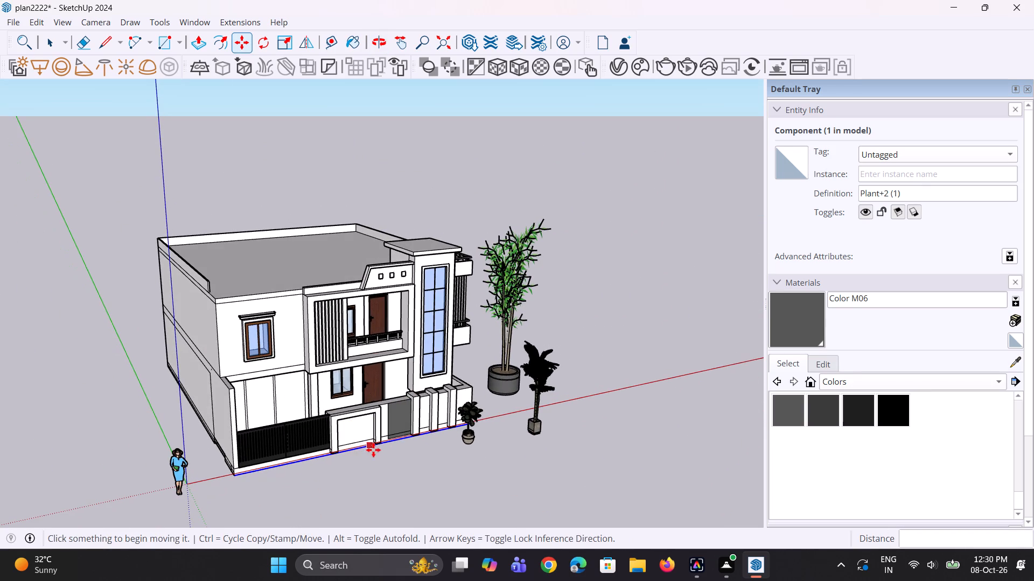
click(16, 18)
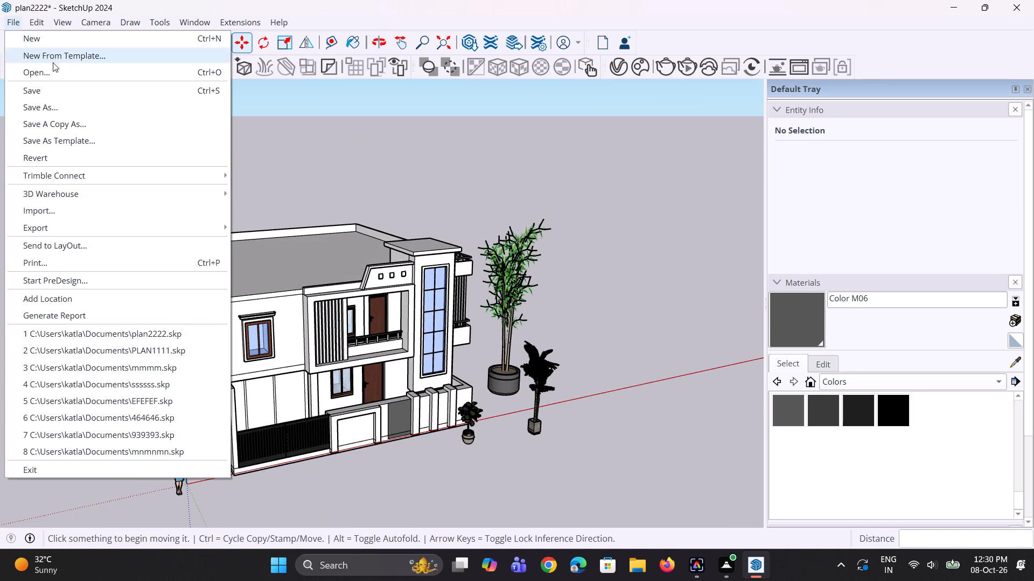
click(133, 216)
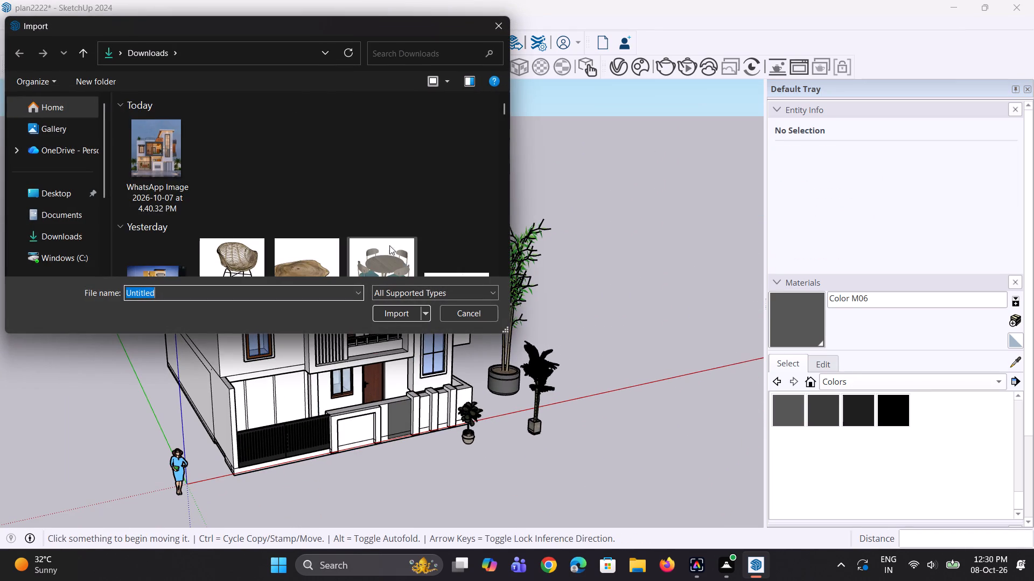
scroll(309, 206, down, 13)
scroll(308, 206, up, 2)
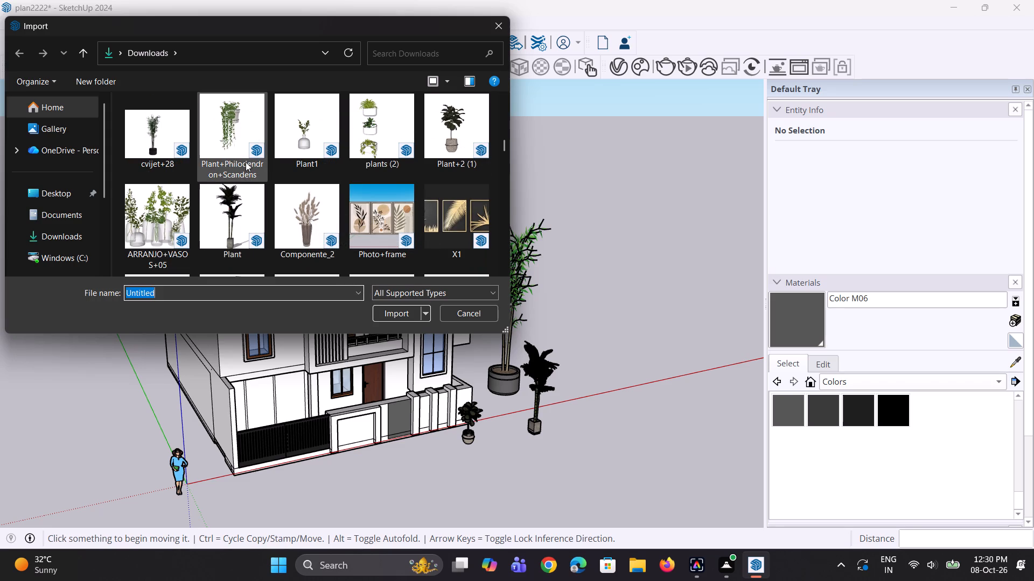
drag(226, 132, 627, 254)
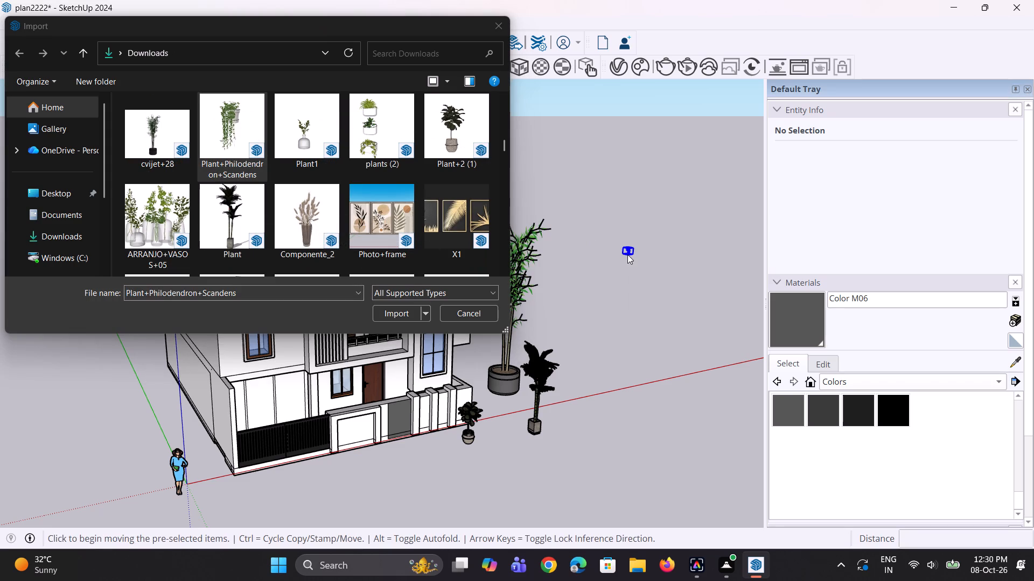
Import the potted plant model 12 from the Downloads folder onto the open ground well beyond the palm-like plant.
scroll(301, 211, down, 3)
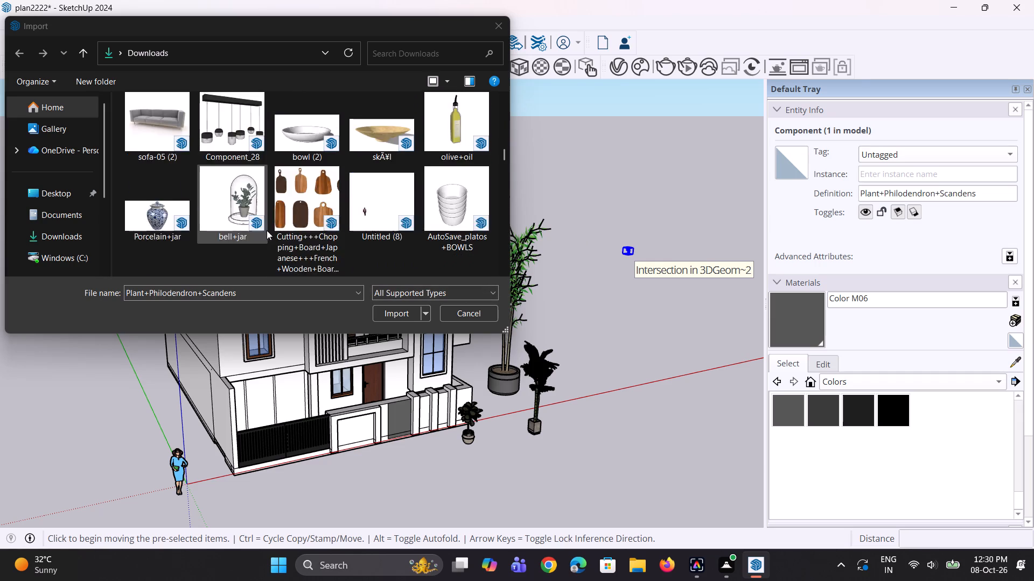
scroll(267, 230, down, 2)
drag(234, 235, 386, 293)
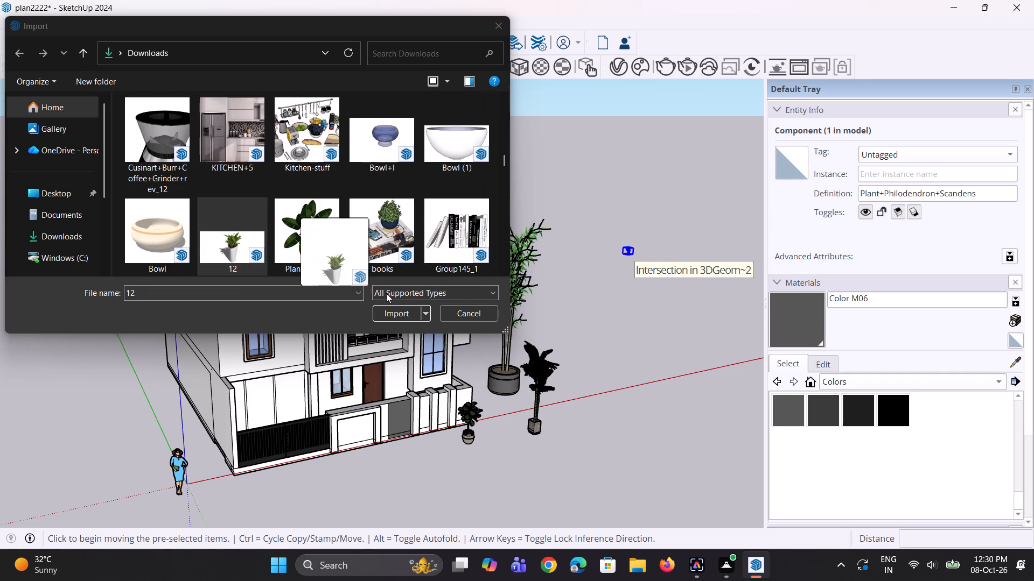
drag(386, 293, 682, 345)
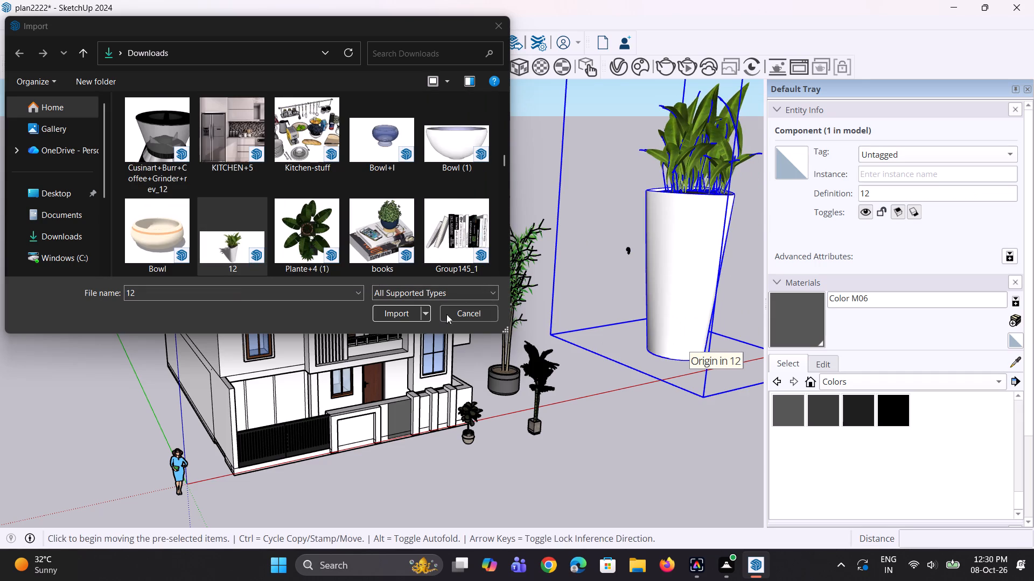
Import the Group3_1 potted plant model from the Downloads folder into the open area near the bamboo plant.
scroll(335, 249, down, 5)
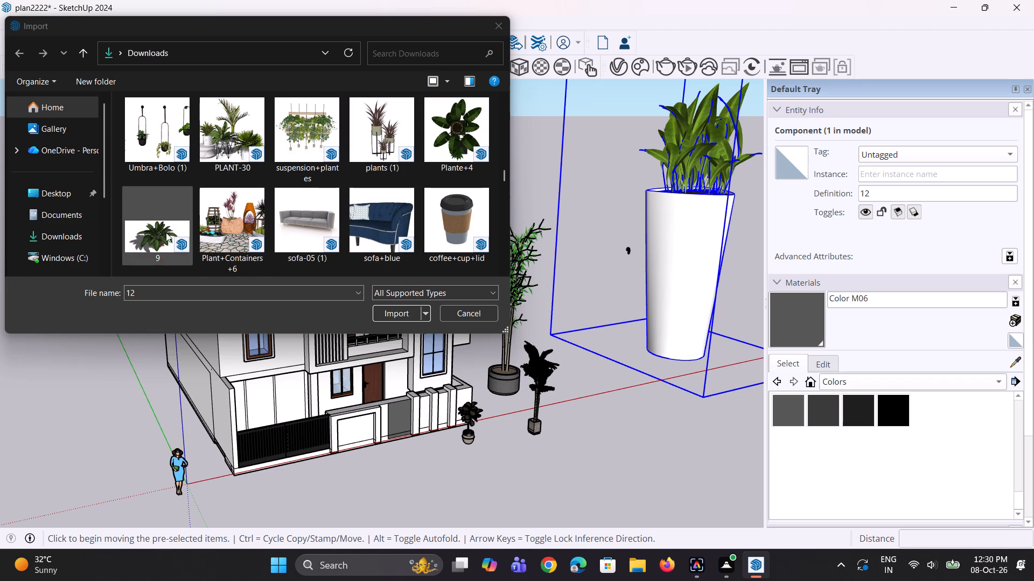
scroll(330, 194, down, 1)
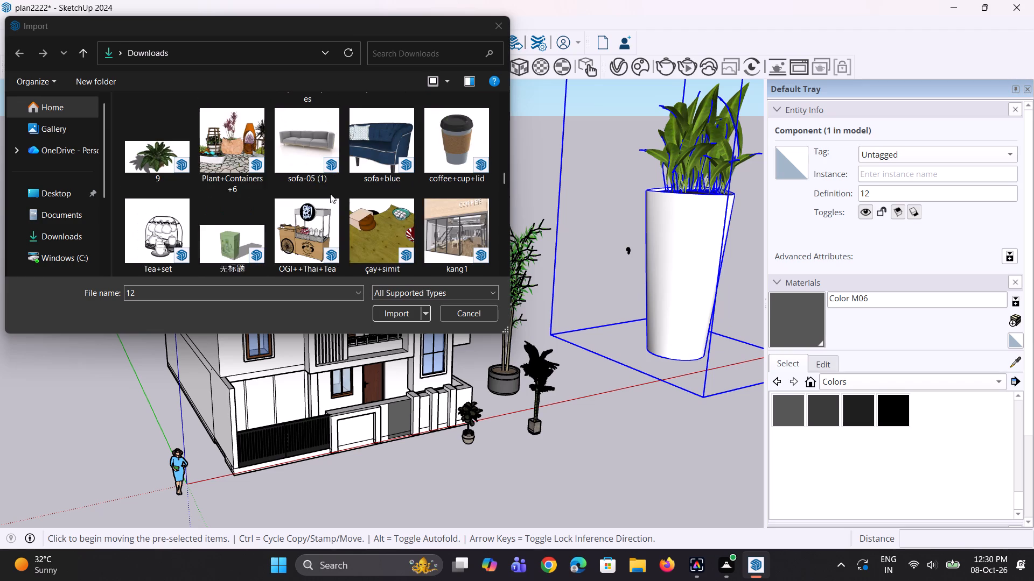
scroll(330, 194, down, 2)
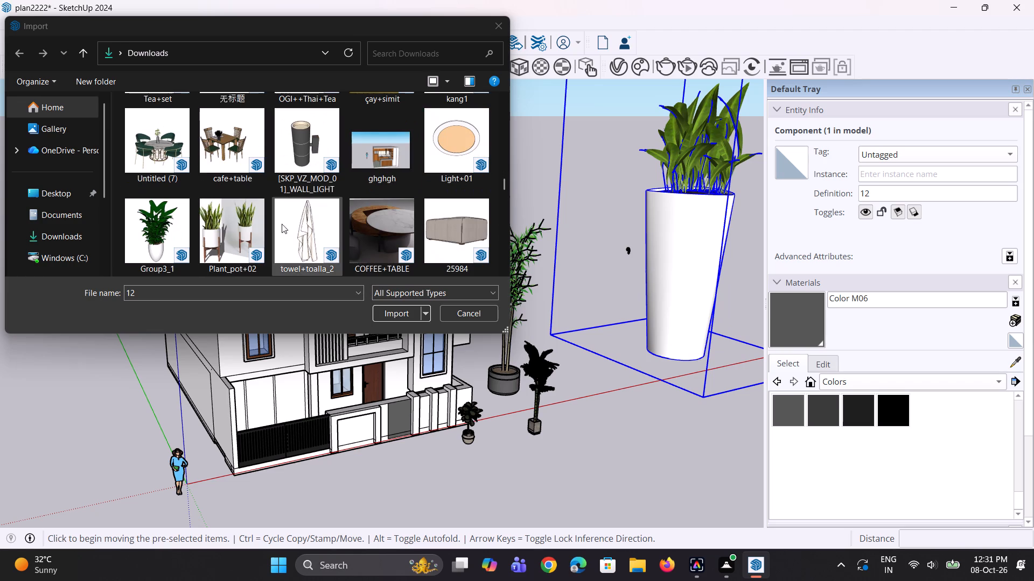
drag(162, 240, 528, 325)
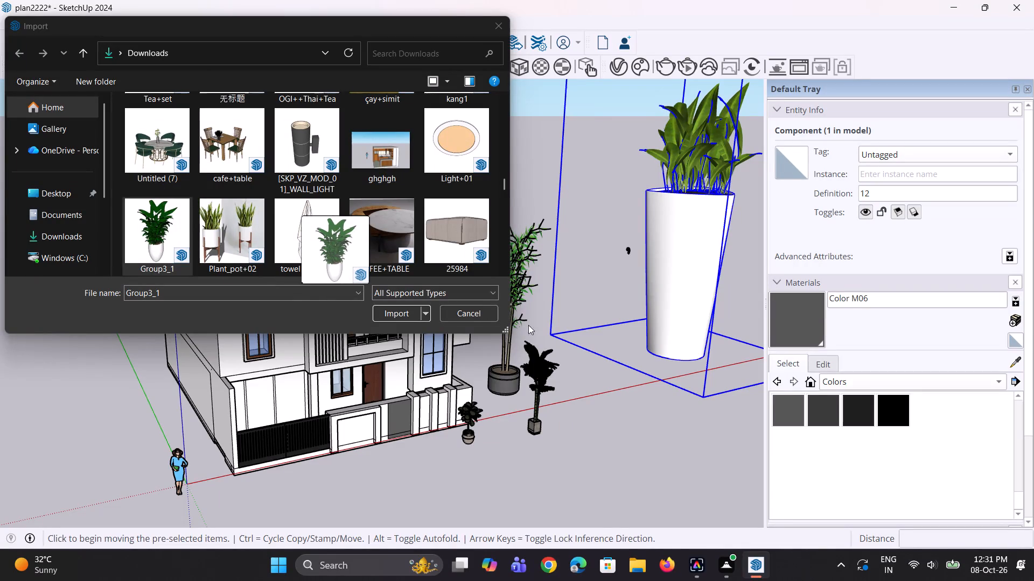
drag(528, 325, 595, 301)
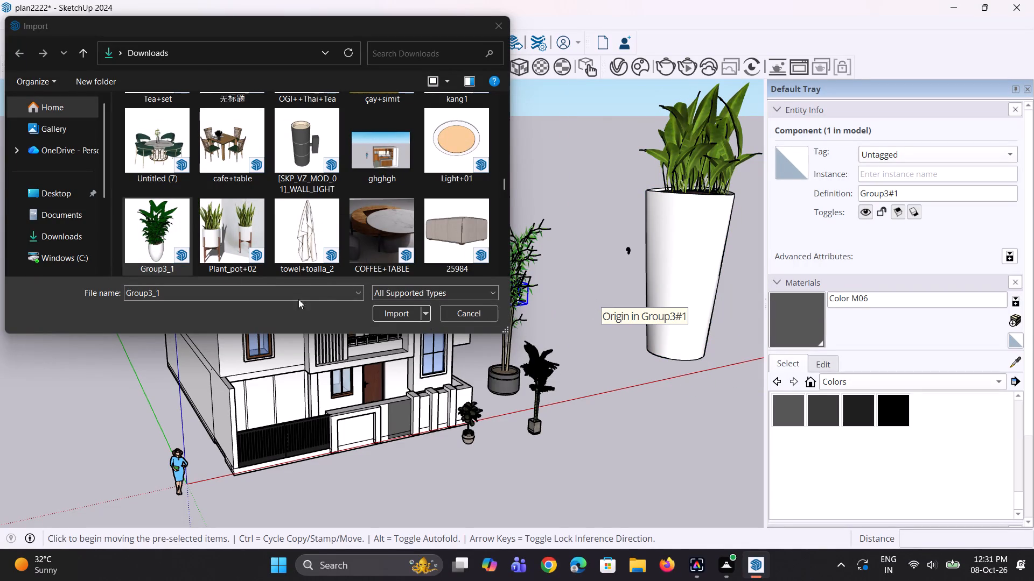
Import the Plant_pot+02' model from the Downloads folder beside the philodendron on the open ground.
scroll(243, 229, down, 1)
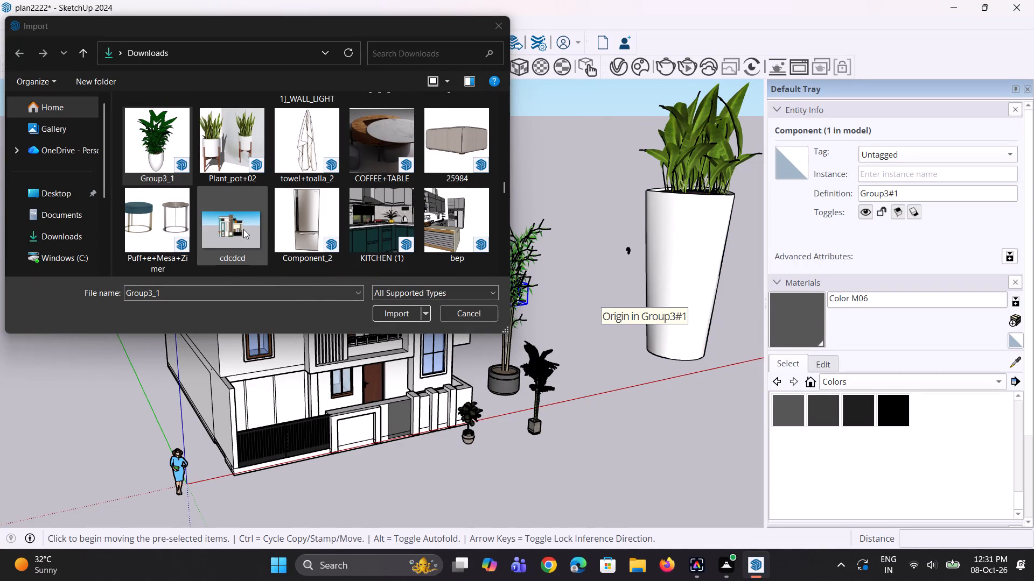
scroll(232, 219, down, 1)
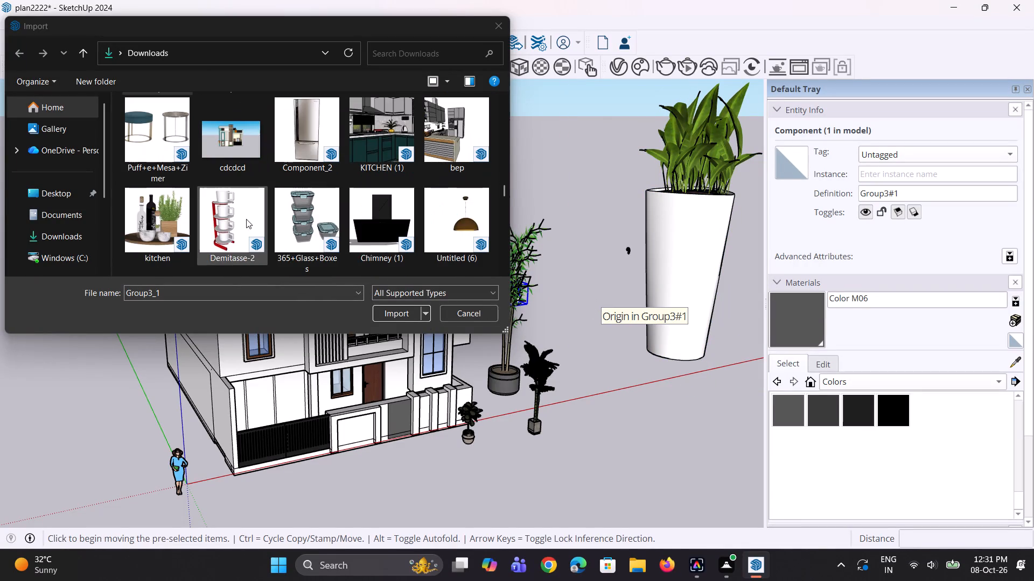
scroll(262, 226, down, 3)
scroll(337, 199, down, 2)
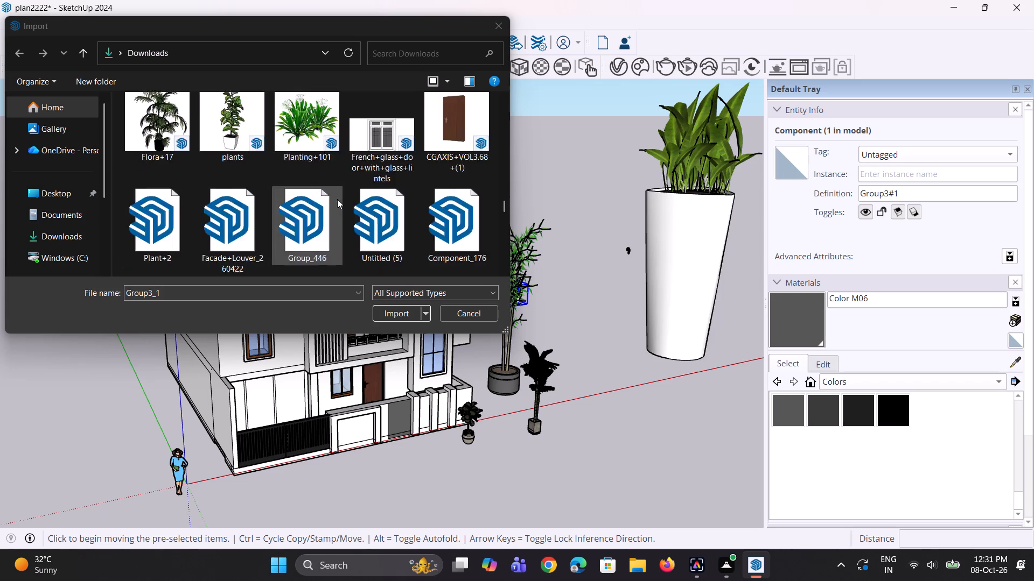
scroll(337, 199, down, 7)
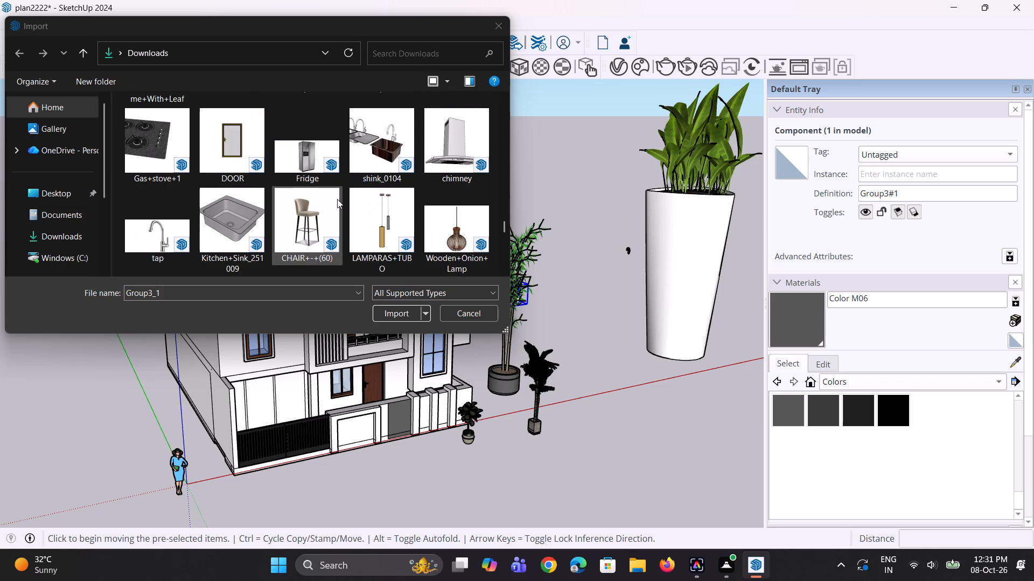
scroll(337, 199, up, 2)
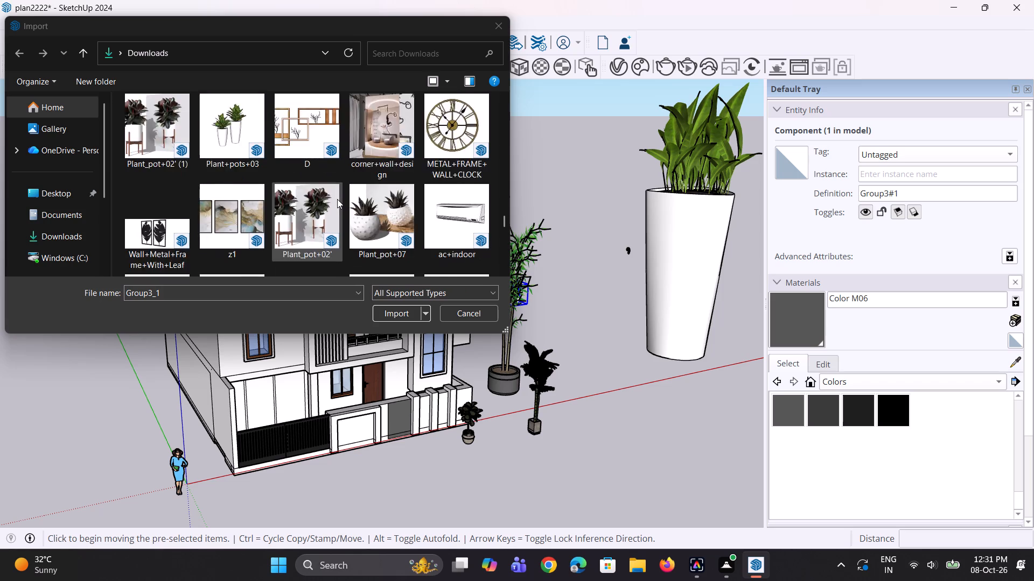
scroll(337, 199, up, 2)
scroll(337, 199, down, 2)
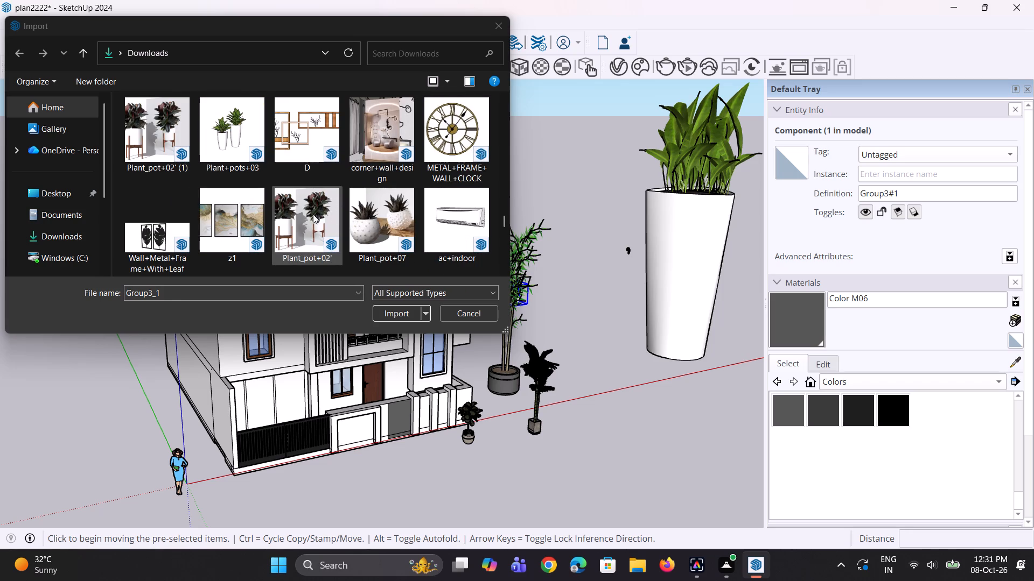
drag(300, 214, 613, 264)
Import the sofa-05 model from the Downloads folder onto the open ground behind the imported pot plants, and finish importing.
scroll(382, 240, down, 2)
scroll(303, 235, down, 1)
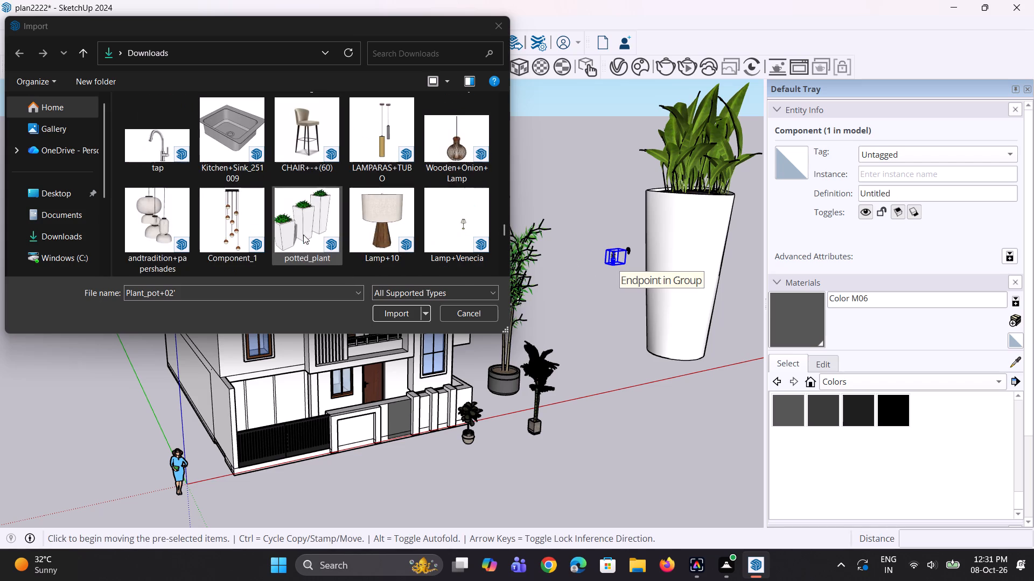
scroll(294, 232, up, 4)
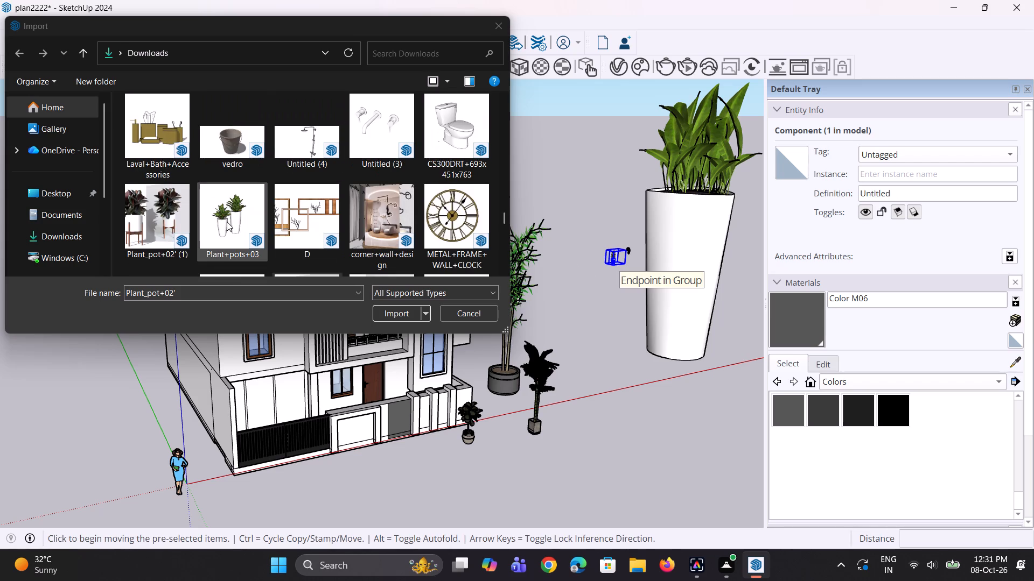
scroll(288, 218, down, 3)
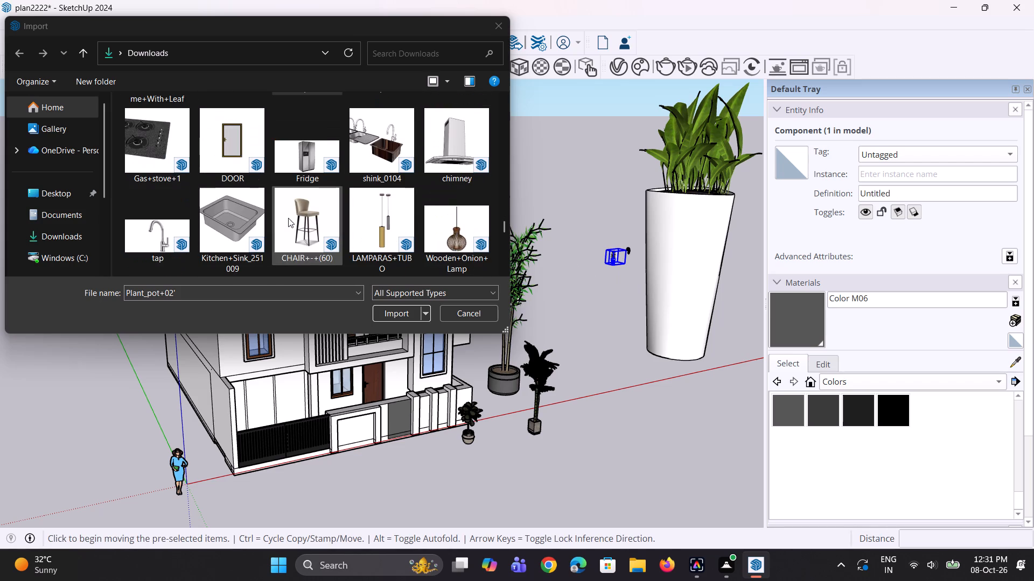
scroll(303, 215, down, 3)
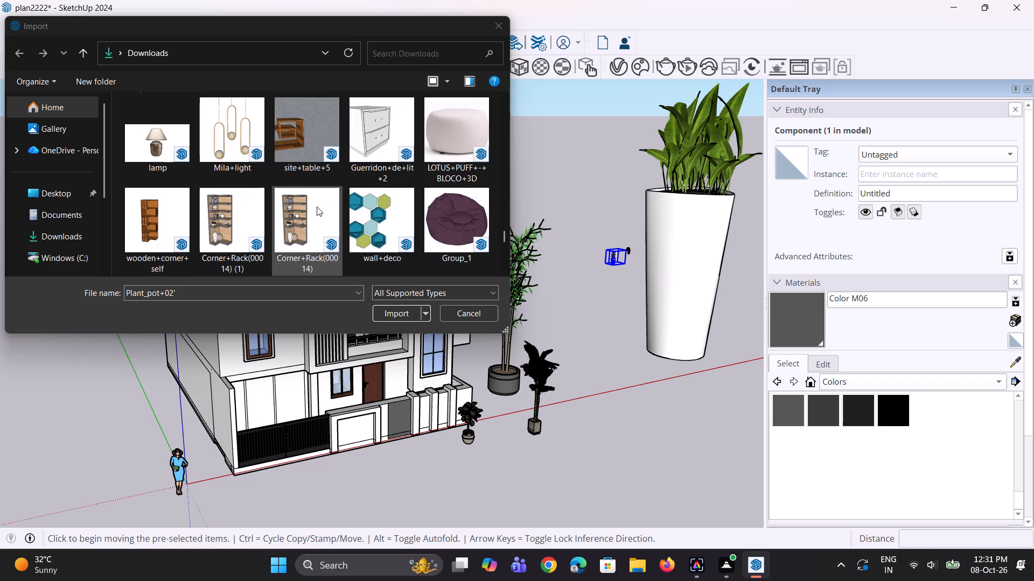
scroll(317, 204, up, 1)
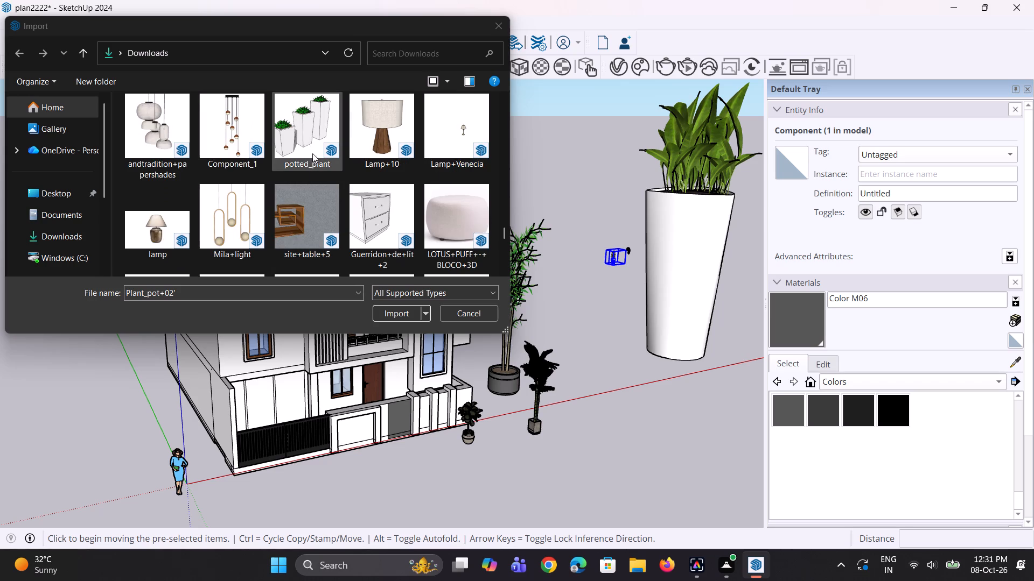
scroll(334, 200, down, 1)
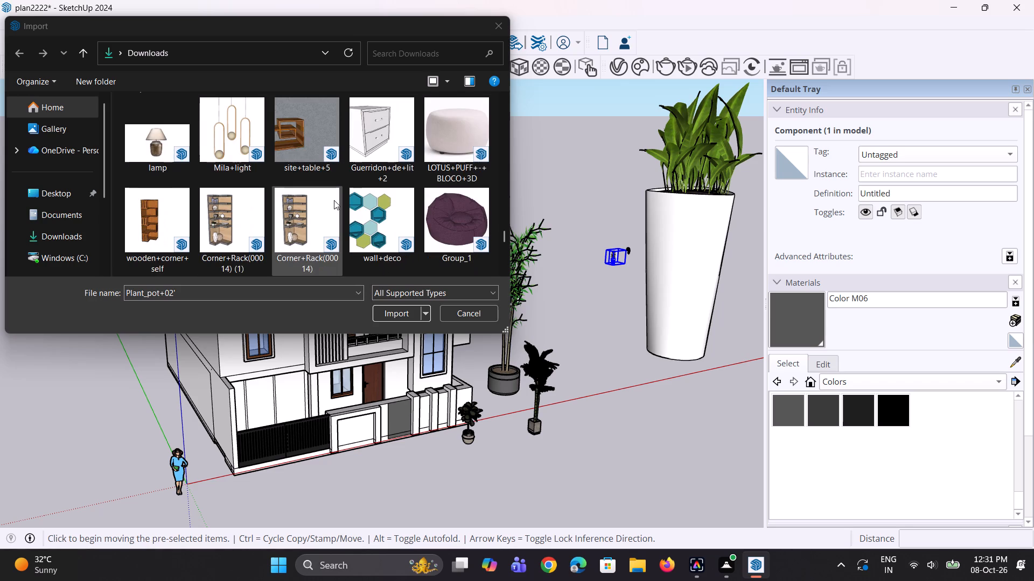
scroll(319, 209, down, 2)
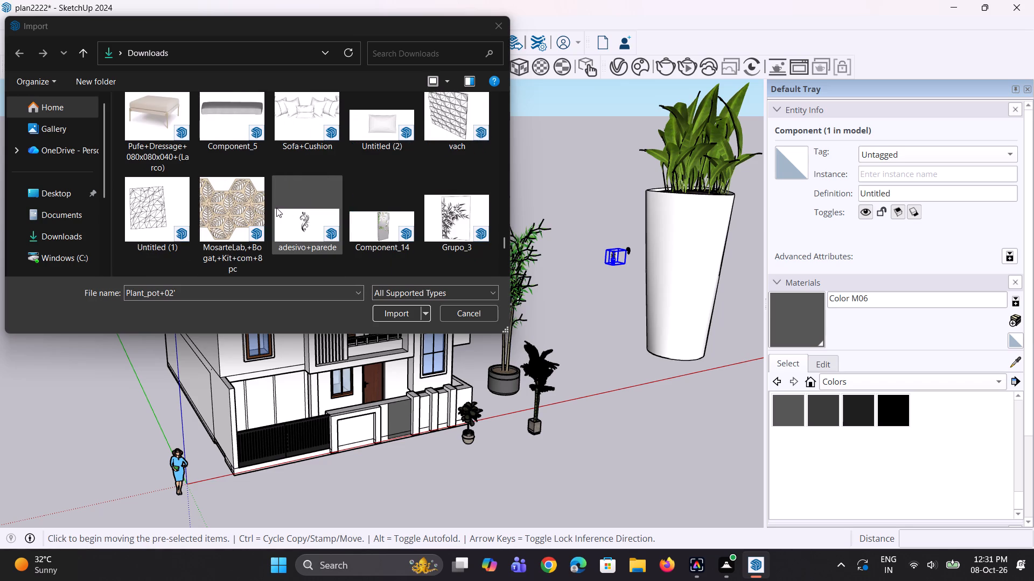
scroll(276, 208, down, 3)
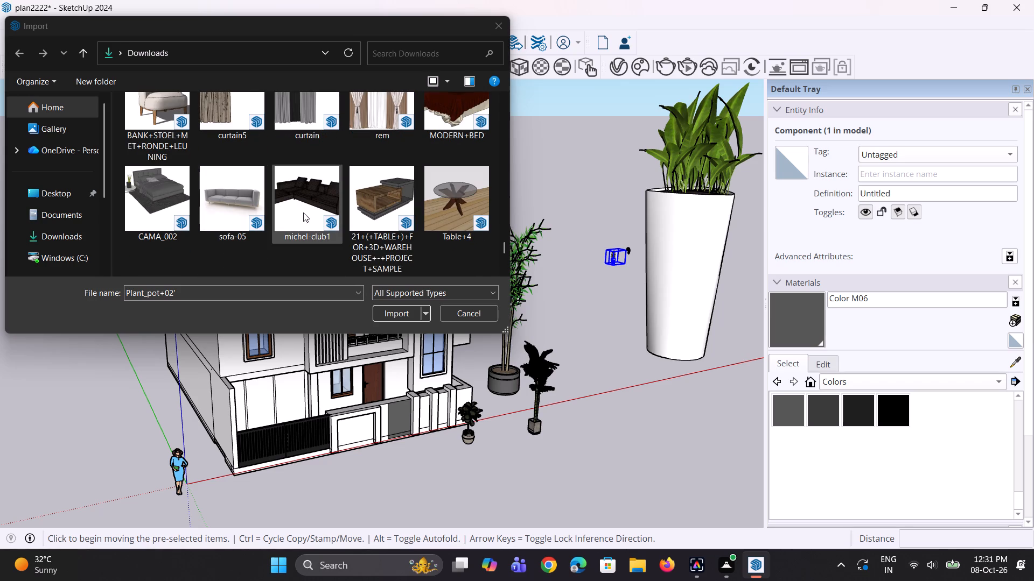
drag(232, 196, 607, 244)
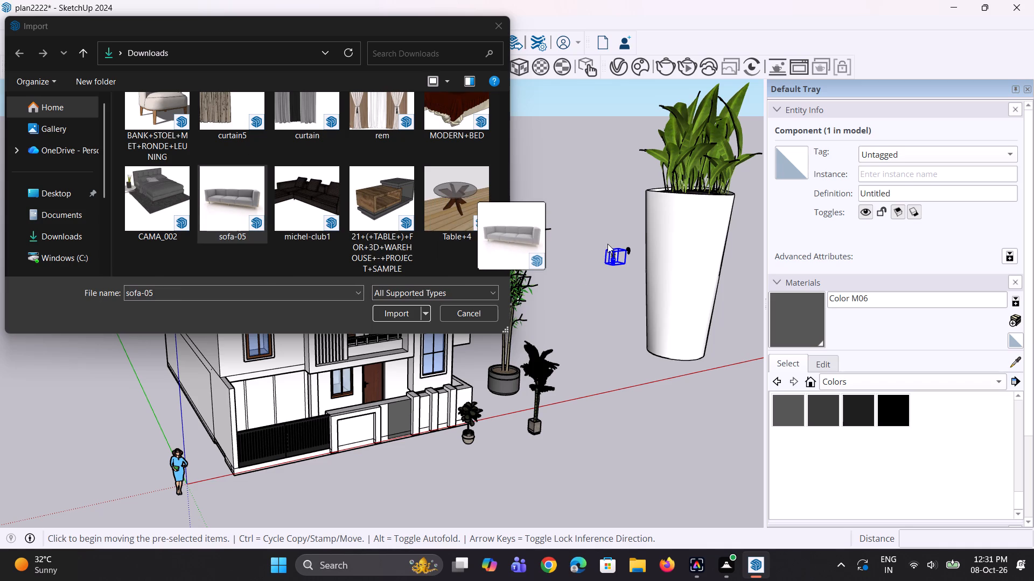
drag(607, 244, 605, 225)
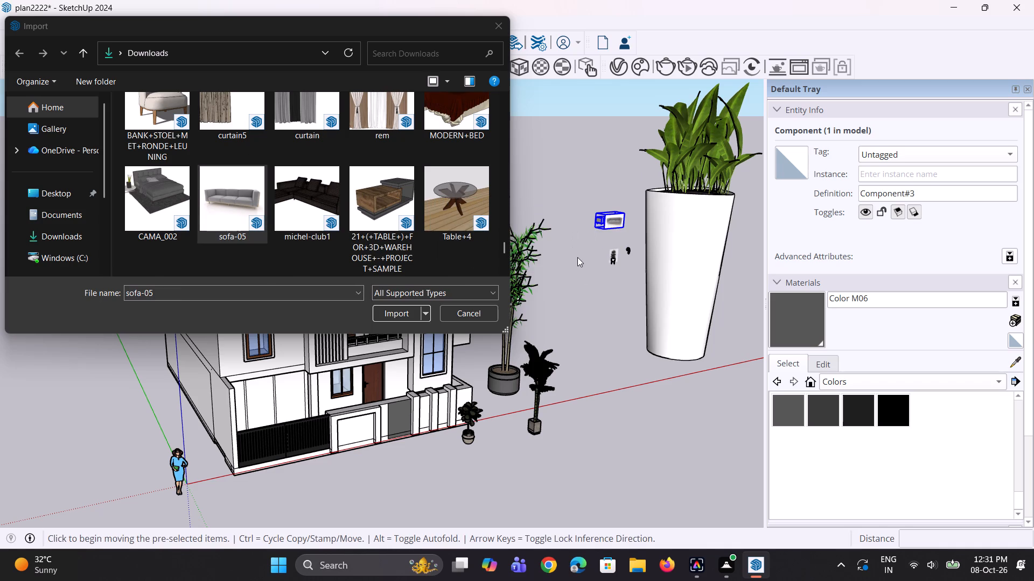
click(499, 29)
scroll(498, 320, down, 3)
middle_drag(576, 321, 558, 293)
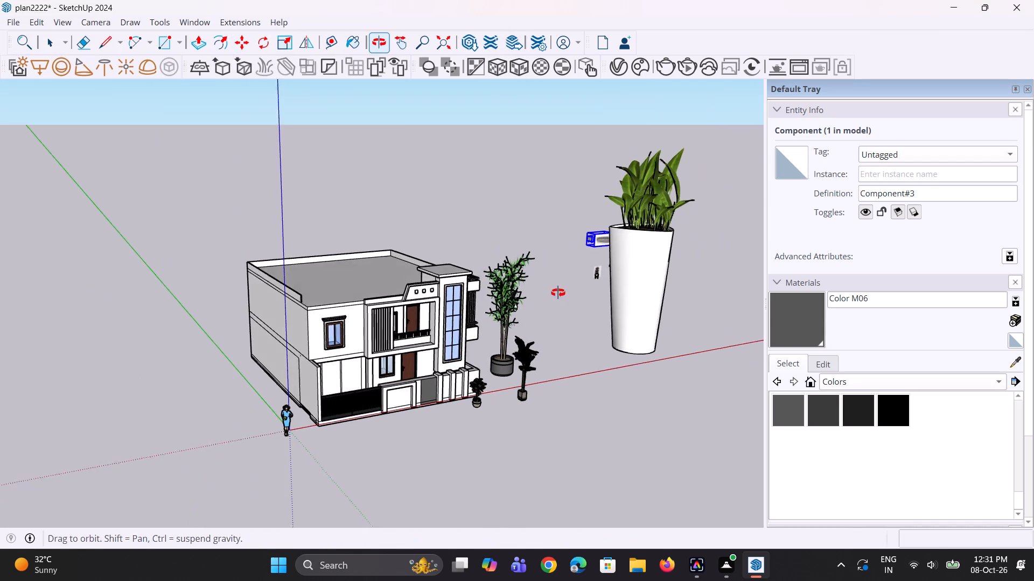
middle_drag(558, 293, 542, 284)
scroll(649, 302, up, 5)
key(space)
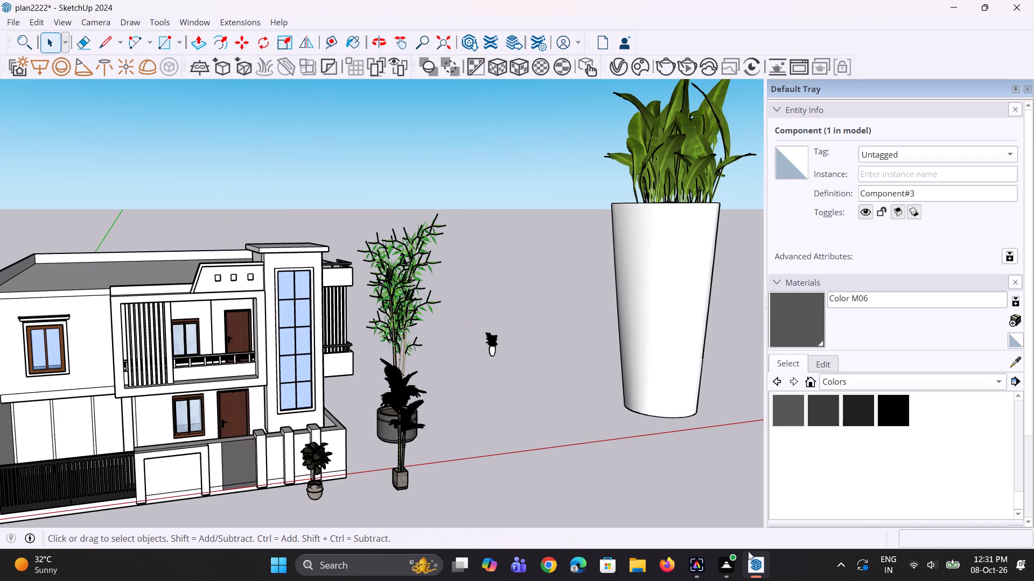
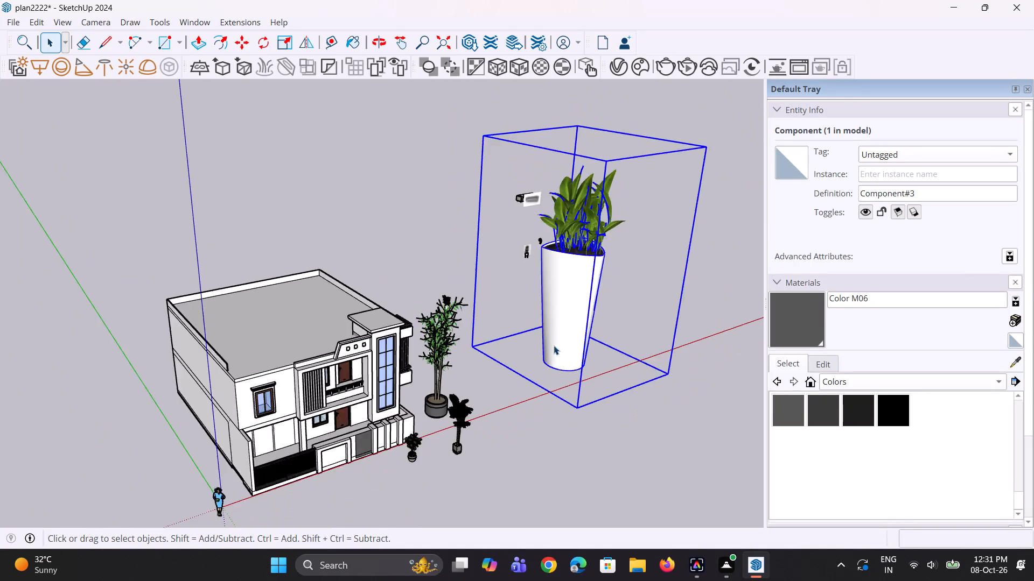
Scale the tall white potted plant 12 down uniformly to a small pot size relative to the house, and deselect it.
key(s)
middle_drag(574, 351, 550, 323)
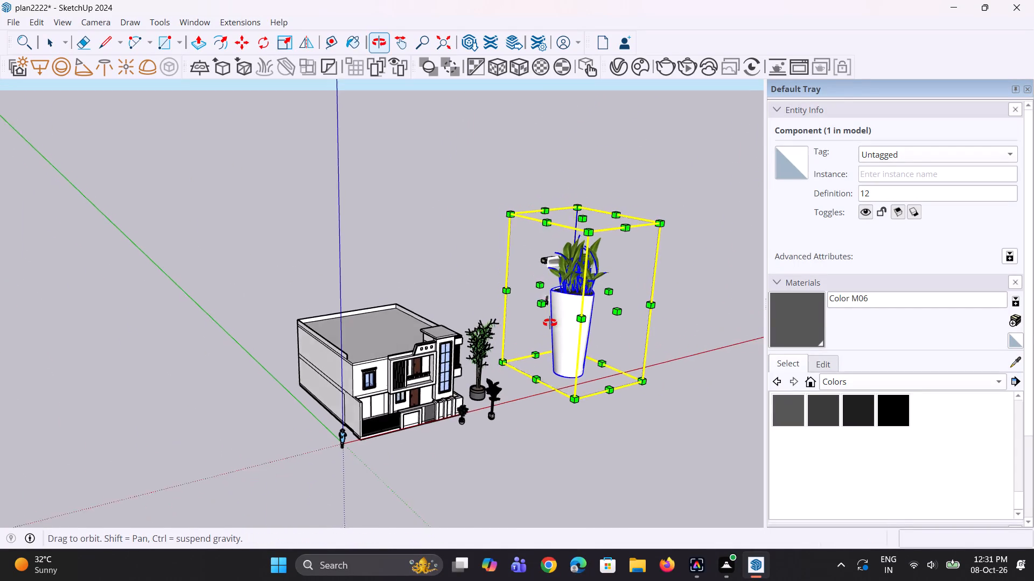
middle_drag(550, 323, 545, 323)
click(583, 213)
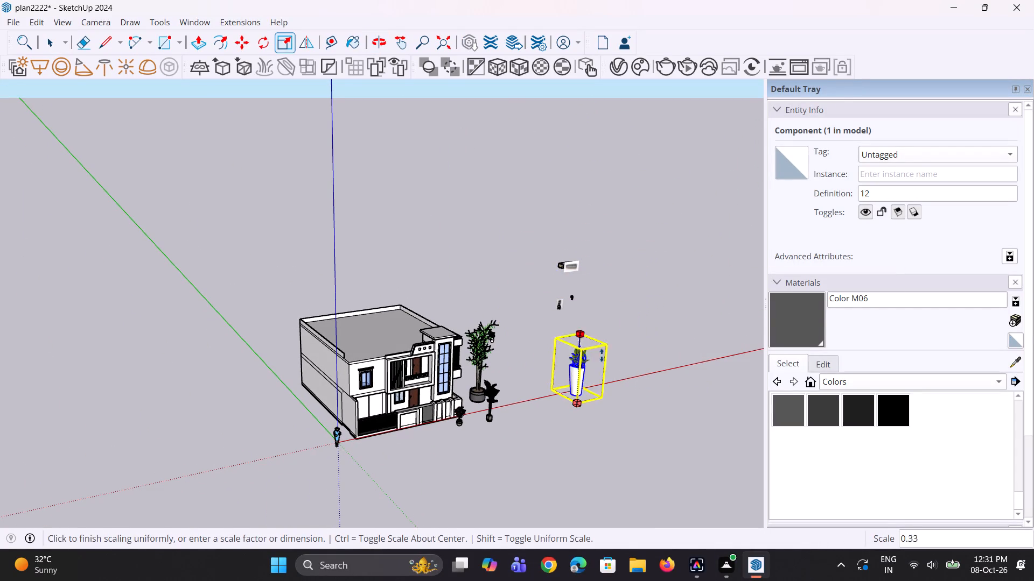
click(600, 382)
middle_drag(557, 422, 504, 380)
key(space)
key(space)
click(562, 451)
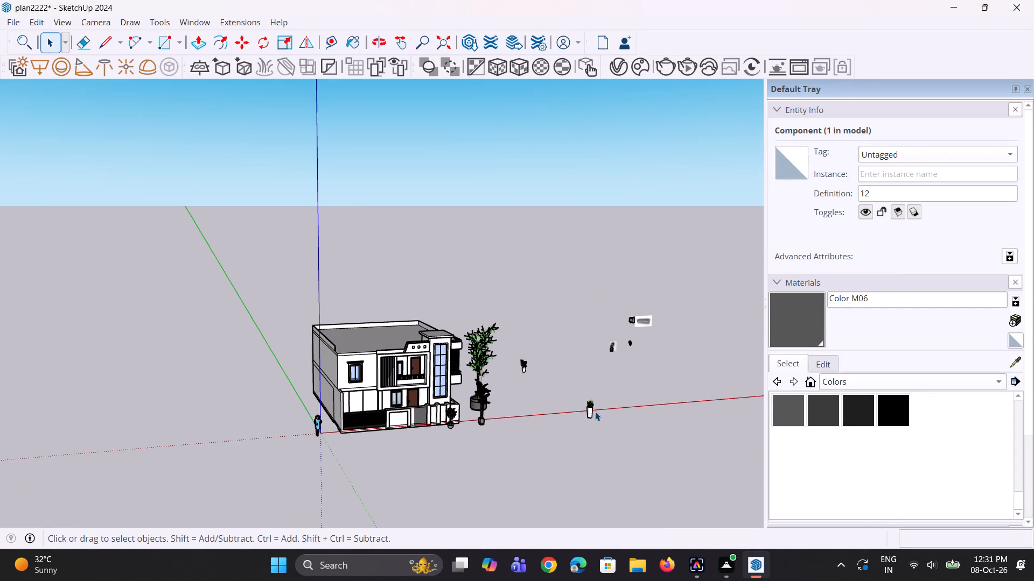
Scale the cvijet+28 bamboo plant beside the house down uniformly to about 0.23, and deselect it.
scroll(592, 406, up, 5)
middle_drag(554, 439, 533, 477)
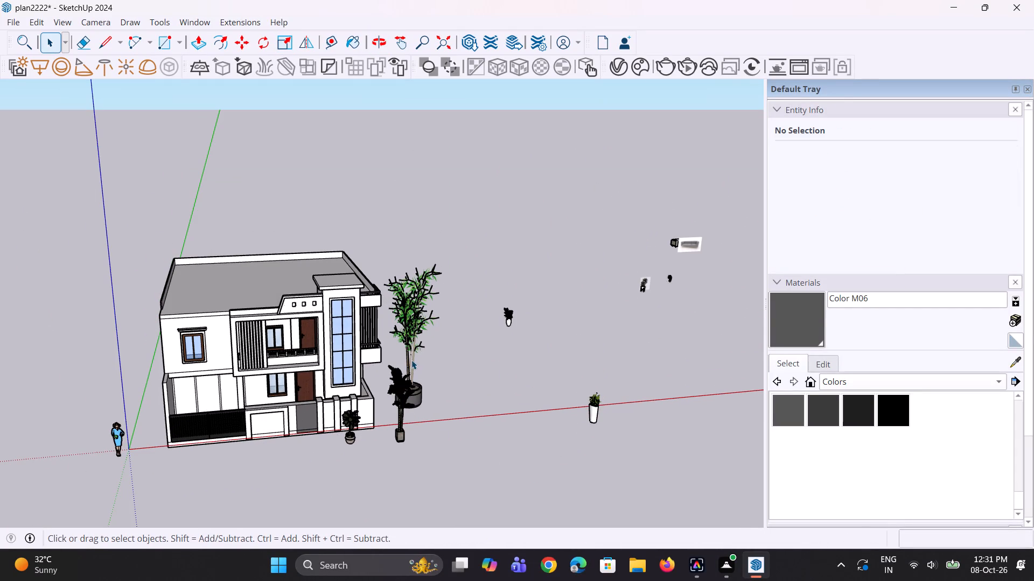
click(411, 360)
scroll(439, 375, up, 1)
middle_drag(441, 384, 371, 436)
scroll(372, 433, down, 2)
key(s)
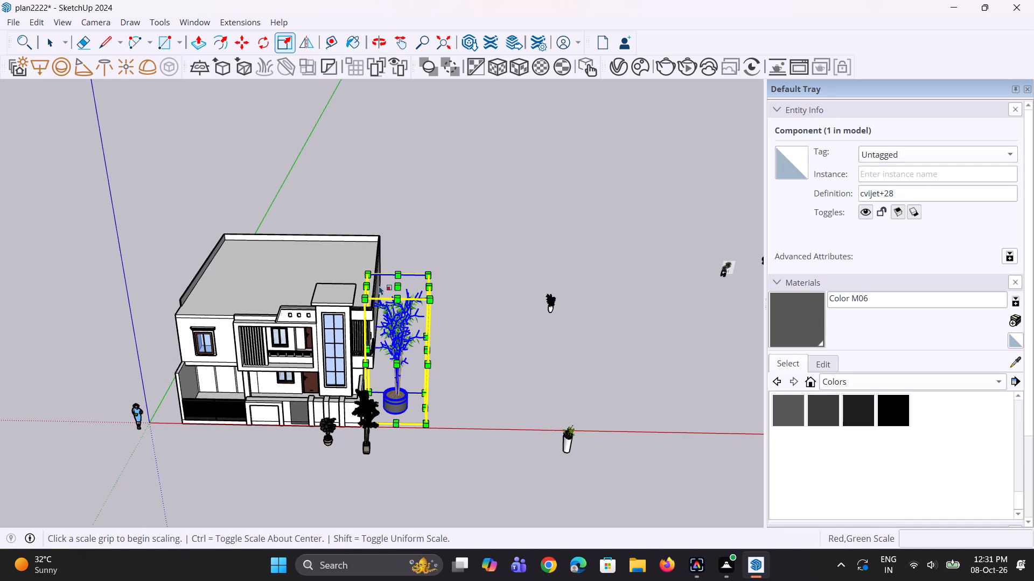
click(370, 273)
click(429, 384)
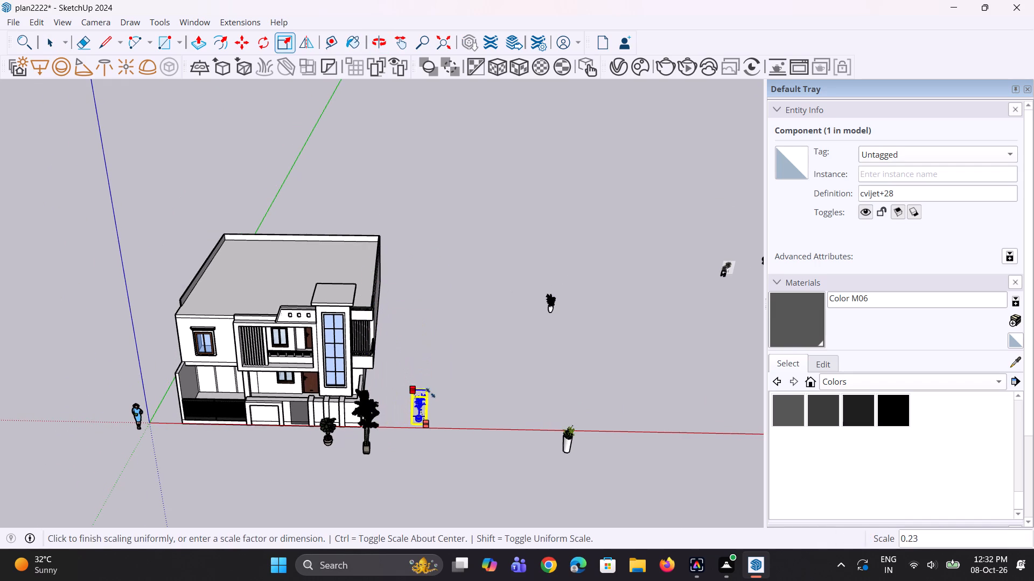
middle_drag(445, 448, 441, 395)
key(space)
key(space)
click(425, 448)
Scale the palm-like plant in front of the house down uniformly to a fraction of its size.
scroll(401, 428, up, 2)
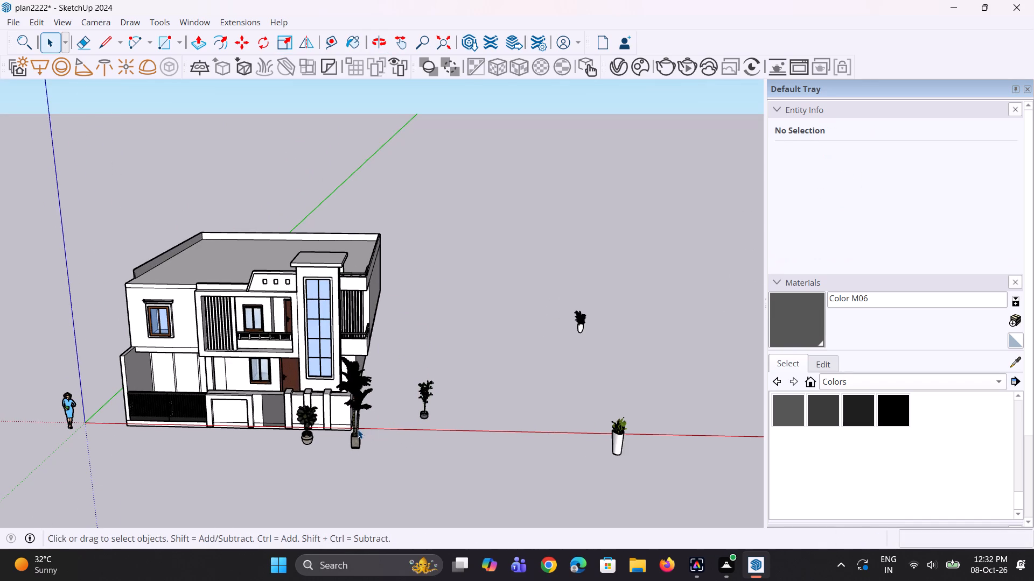
click(358, 429)
scroll(316, 400, up, 1)
middle_drag(330, 397, 341, 394)
key(s)
click(334, 344)
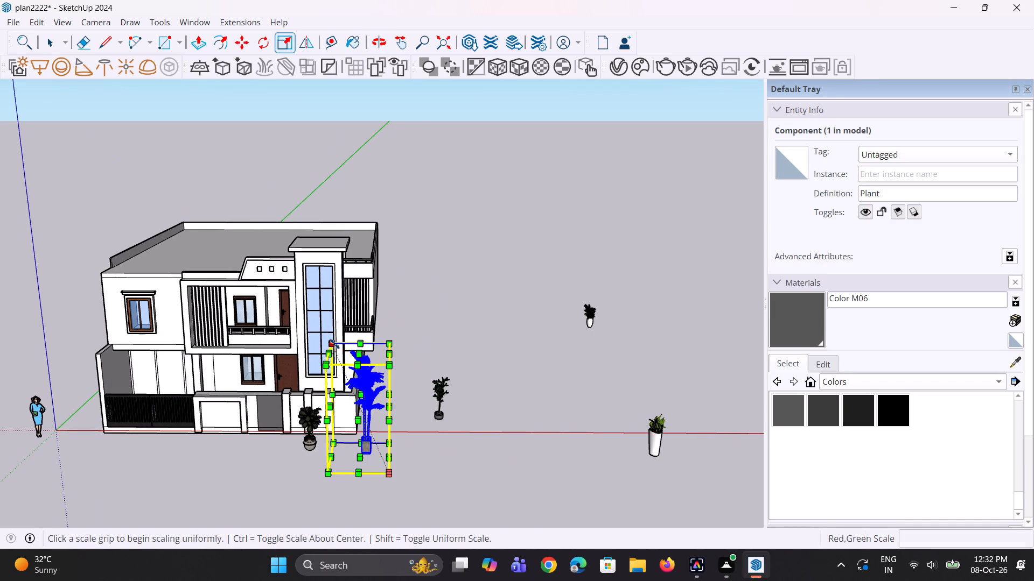
click(372, 443)
key(space)
click(444, 481)
key(space)
Enlarge the palm-like plant uniformly so it is somewhat shorter than the bamboo plant.
middle_drag(369, 489, 397, 449)
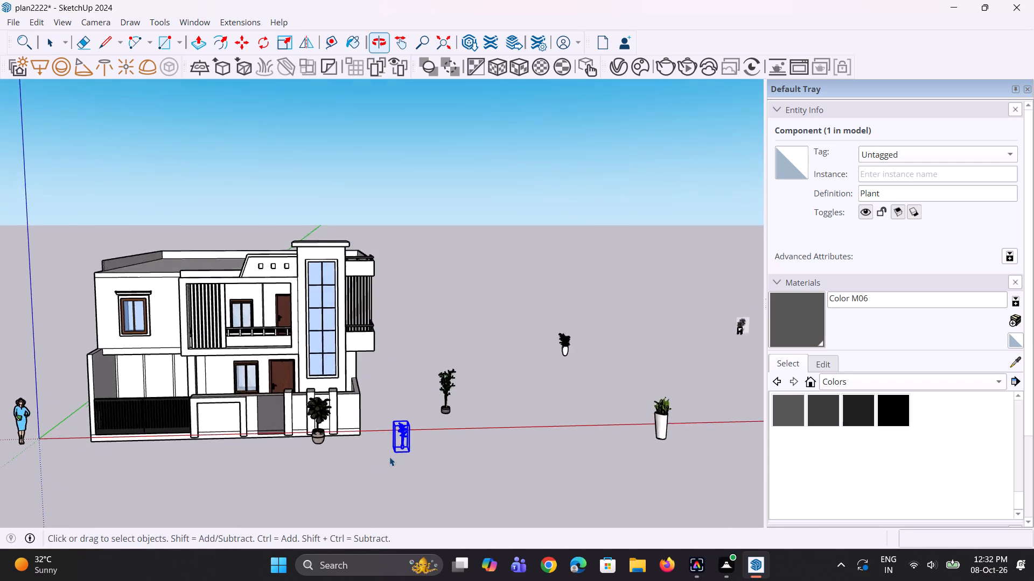
scroll(389, 457, up, 7)
middle_drag(397, 445, 391, 466)
key(s)
scroll(415, 423, up, 1)
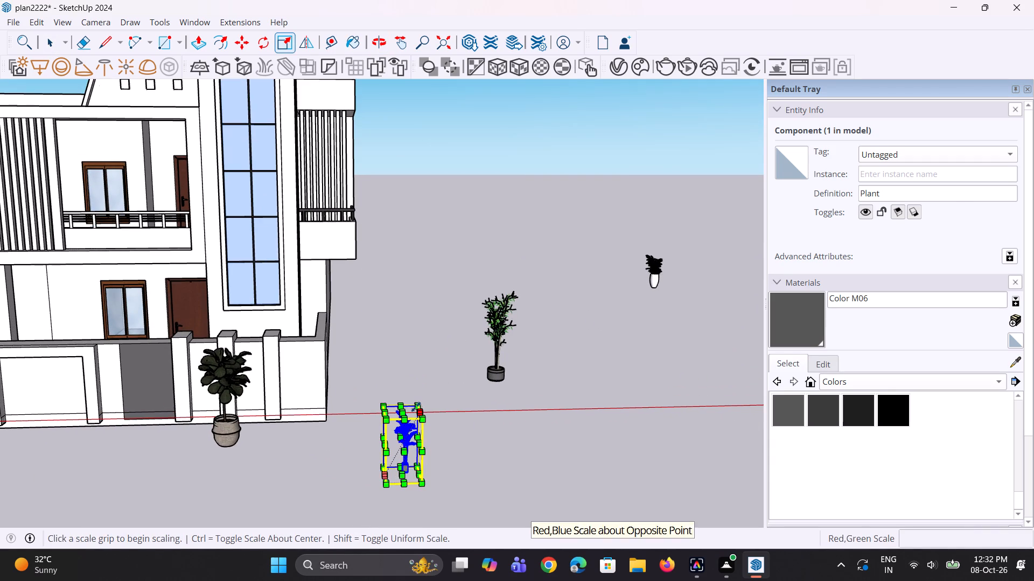
click(416, 406)
click(442, 378)
key(space)
key(space)
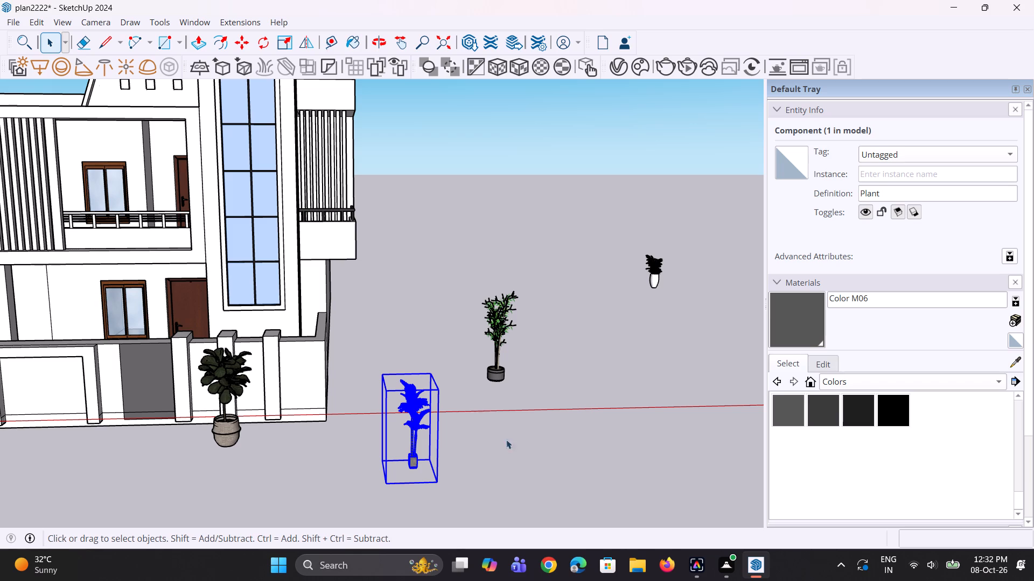
Scale the Group3#1 plant in the white pot up uniformly by about 2.5.
scroll(554, 556, down, 2)
scroll(530, 318, down, 5)
middle_drag(499, 333, 463, 339)
scroll(649, 303, up, 1)
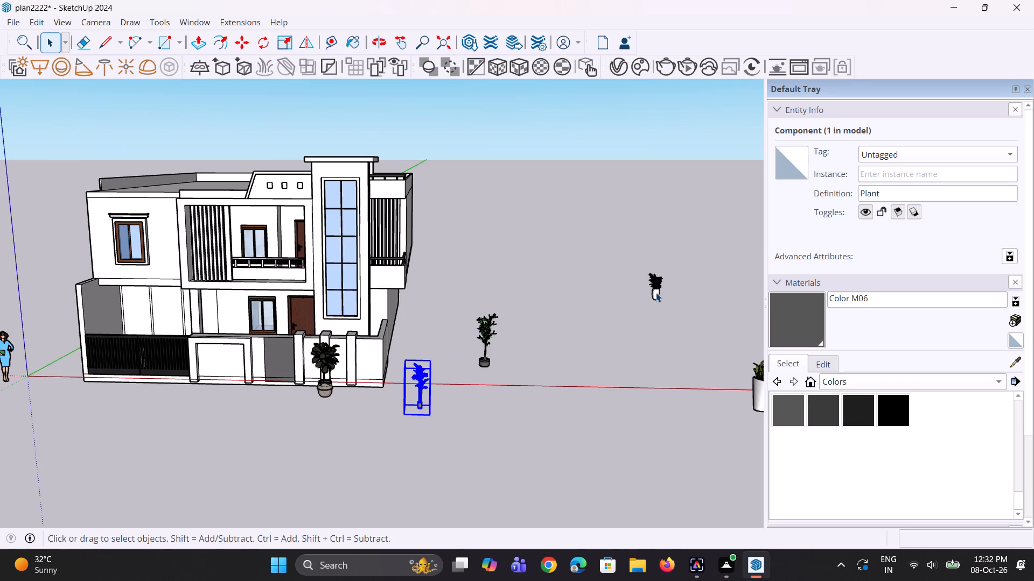
click(656, 293)
scroll(669, 294, up, 1)
scroll(575, 359, down, 12)
key(s)
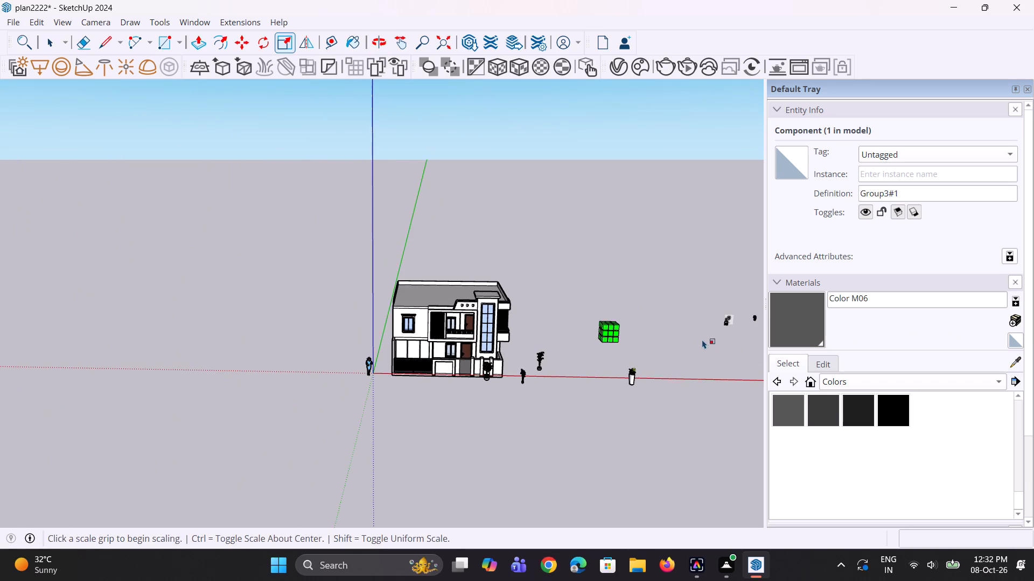
scroll(663, 311, up, 8)
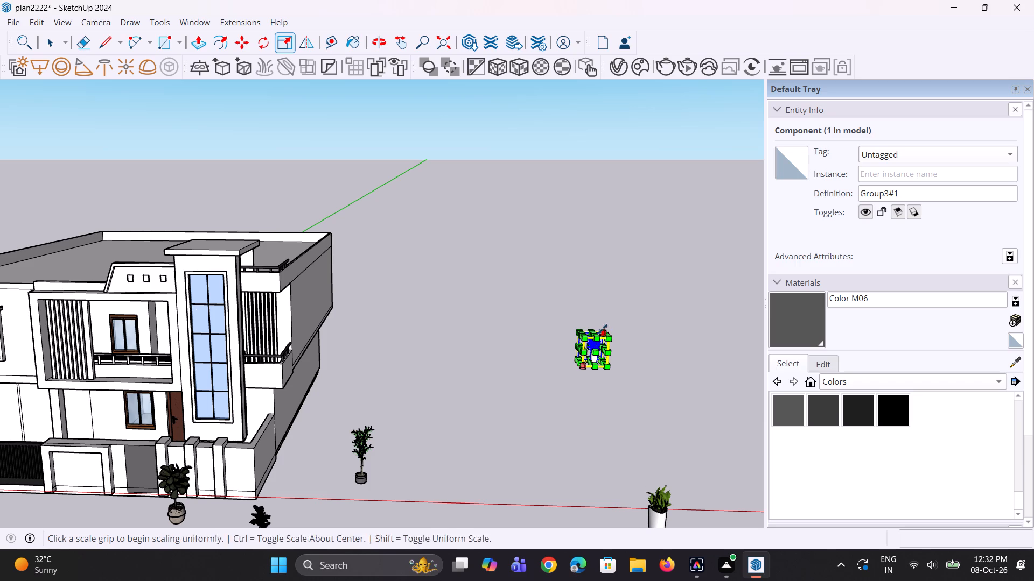
middle_drag(598, 334, 583, 412)
scroll(613, 282, up, 1)
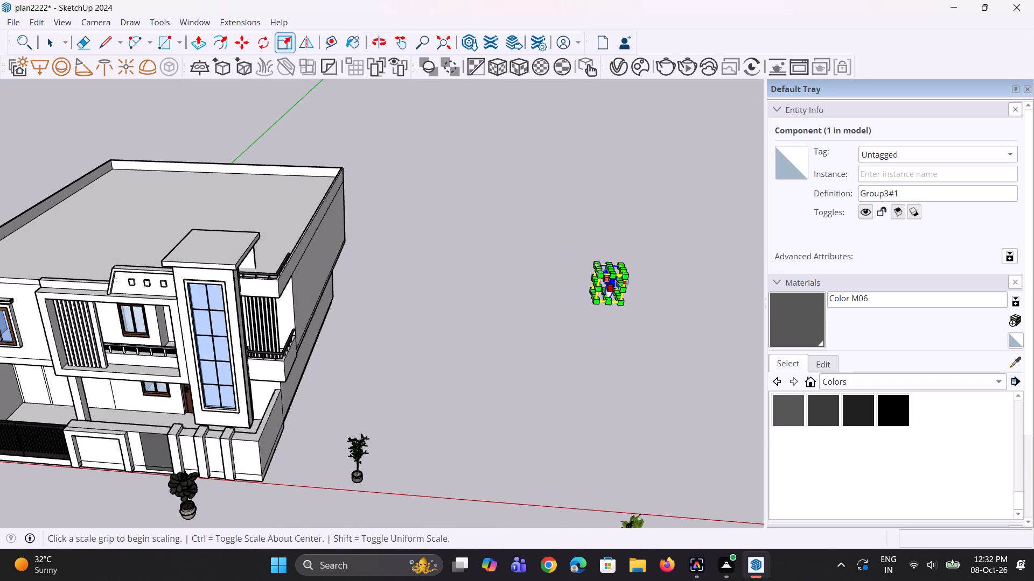
scroll(616, 280, up, 2)
click(621, 262)
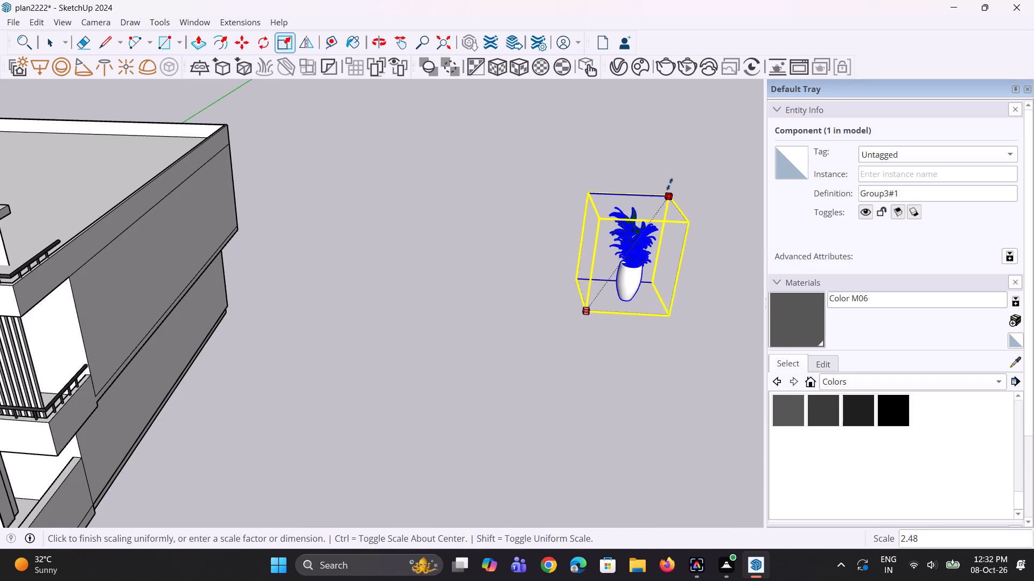
drag(672, 181, 665, 190)
scroll(550, 320, down, 12)
middle_drag(642, 406, 667, 354)
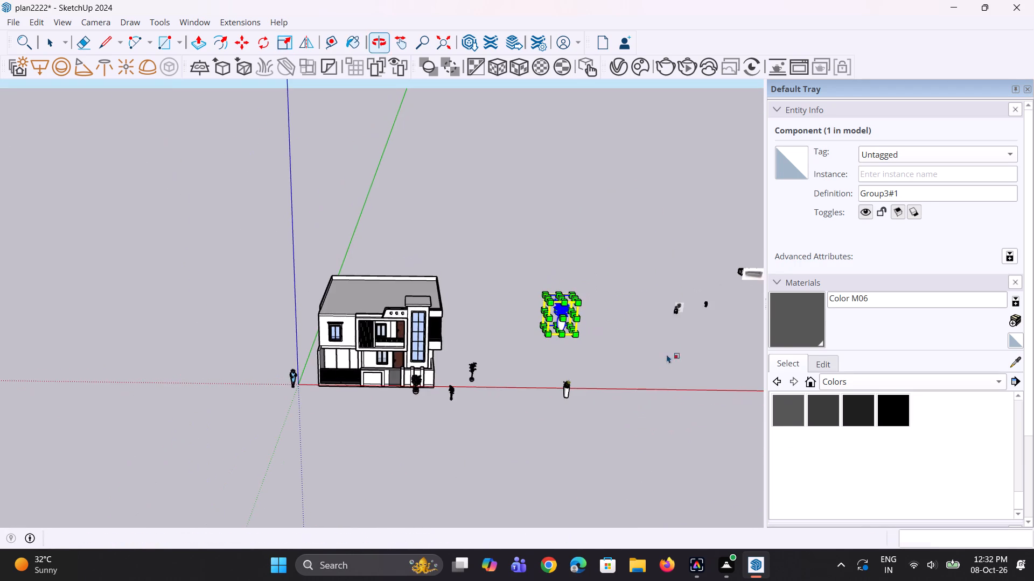
scroll(732, 324, up, 4)
key(space)
Explode the imported sofa component and delete its sofa-05.jpg reference image.
scroll(610, 329, down, 5)
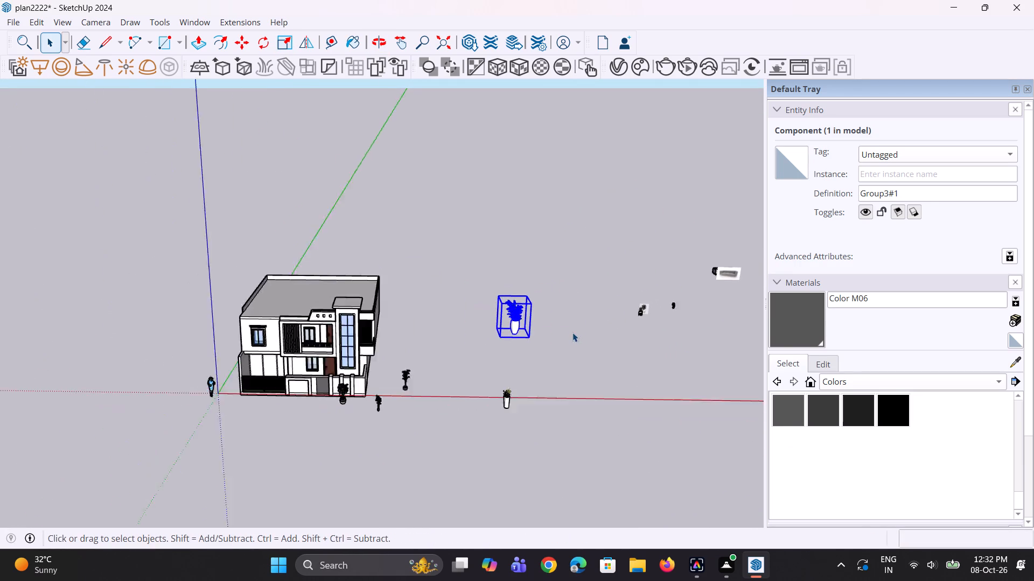
scroll(686, 292, up, 2)
click(713, 280)
right_click(713, 280)
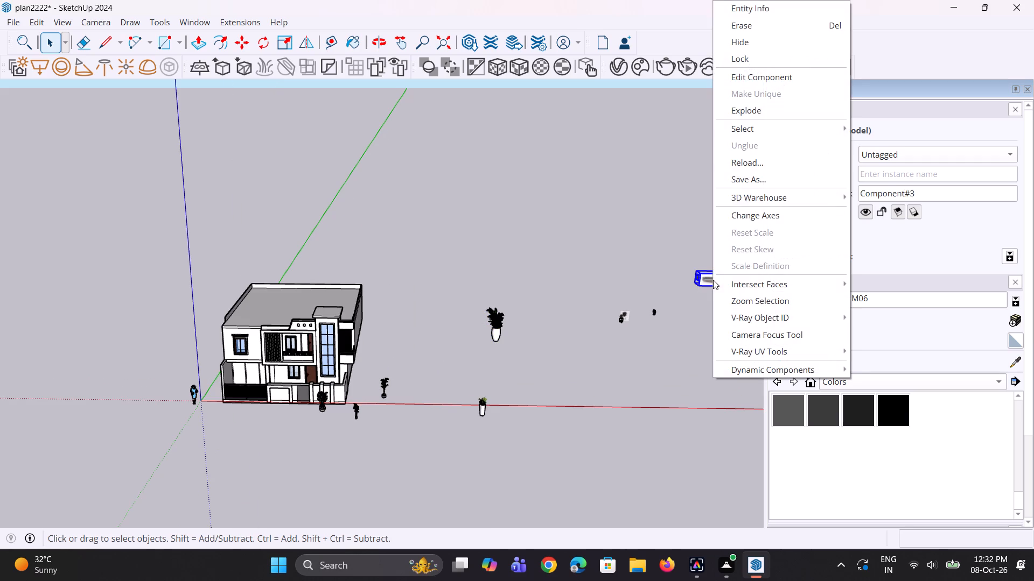
click(774, 116)
scroll(705, 266, up, 5)
key(space)
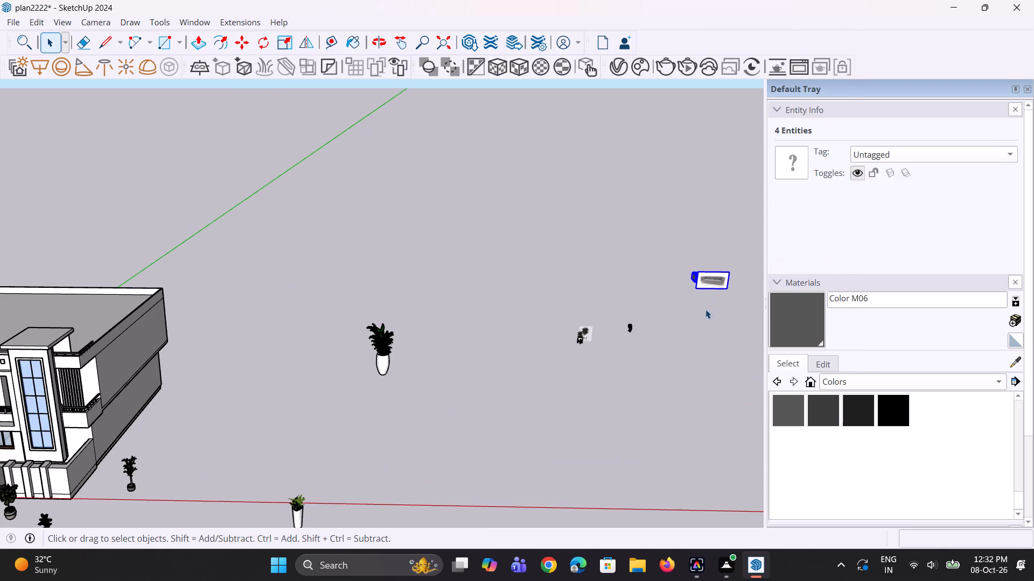
click(705, 309)
click(711, 284)
key(Delete)
Scale all the sofa parts together uniformly by about 2.5.
scroll(709, 280, up, 1)
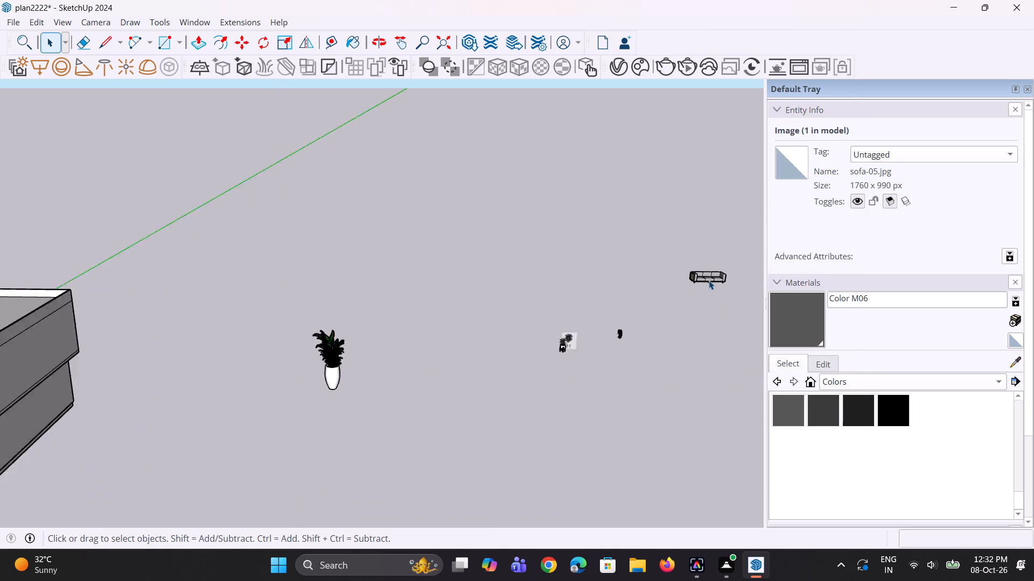
scroll(709, 280, up, 6)
scroll(589, 299, down, 6)
drag(628, 264, 664, 292)
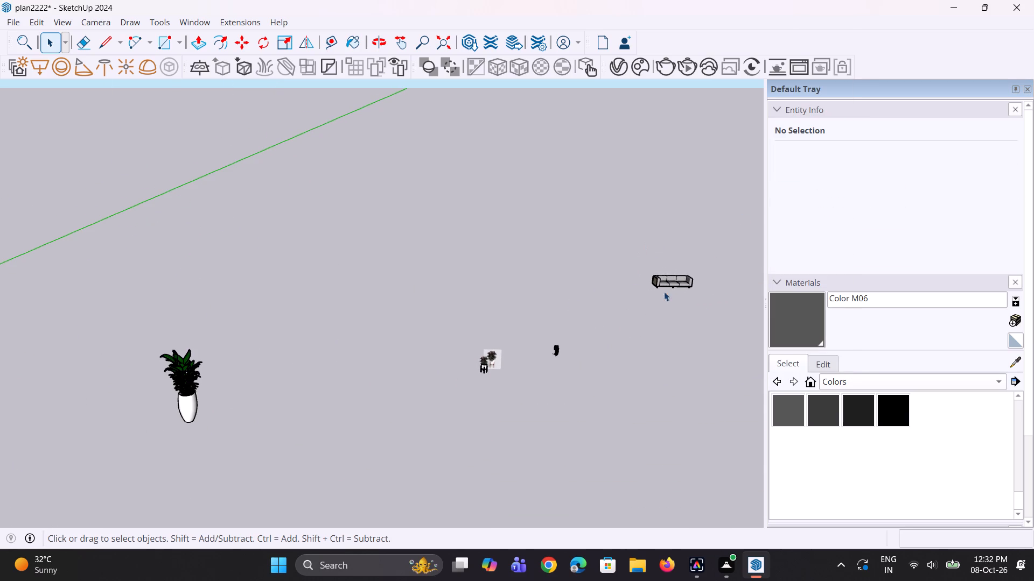
drag(664, 292, 718, 301)
key(s)
scroll(625, 303, down, 3)
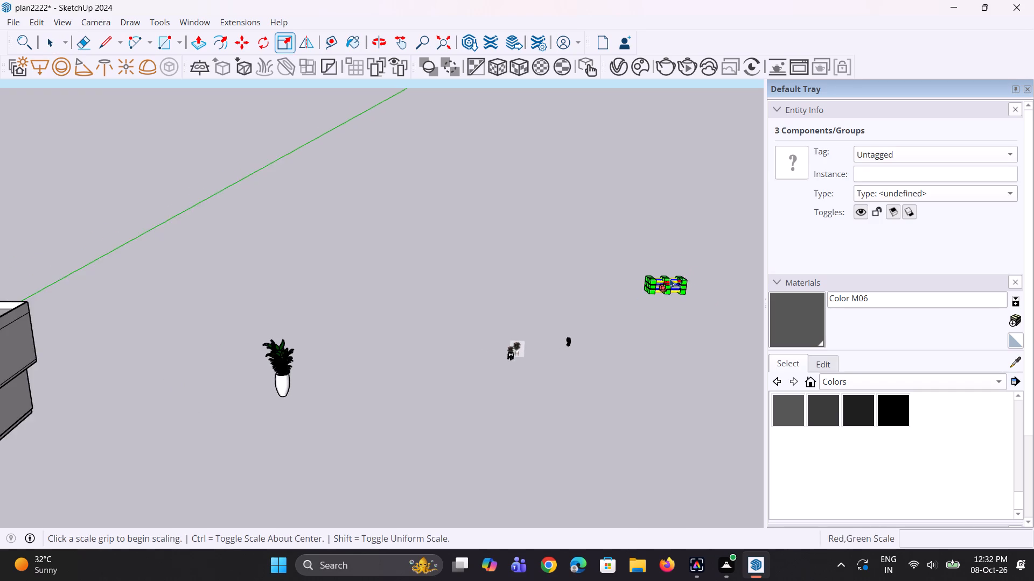
middle_drag(673, 284, 661, 421)
scroll(745, 172, up, 9)
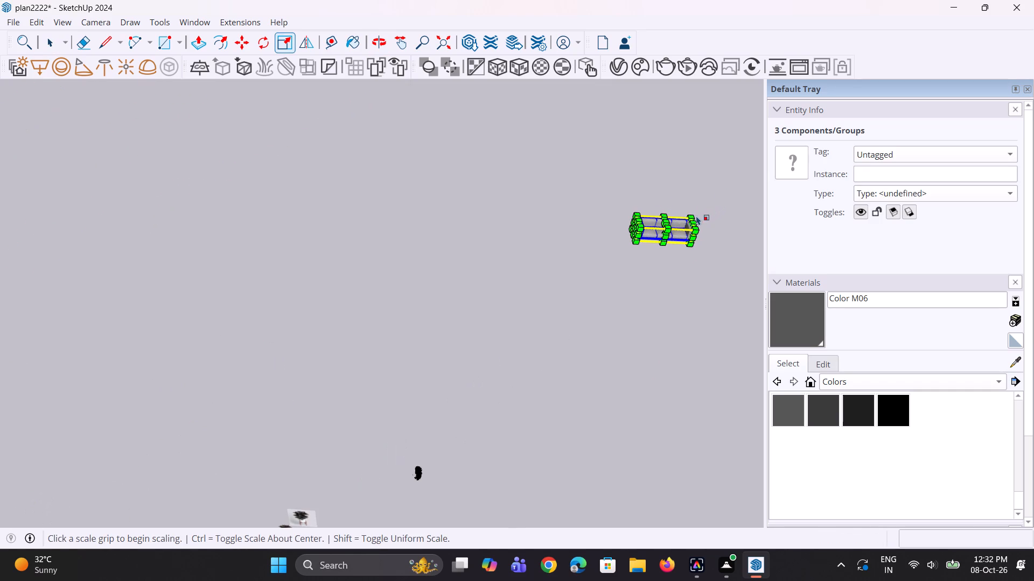
click(693, 216)
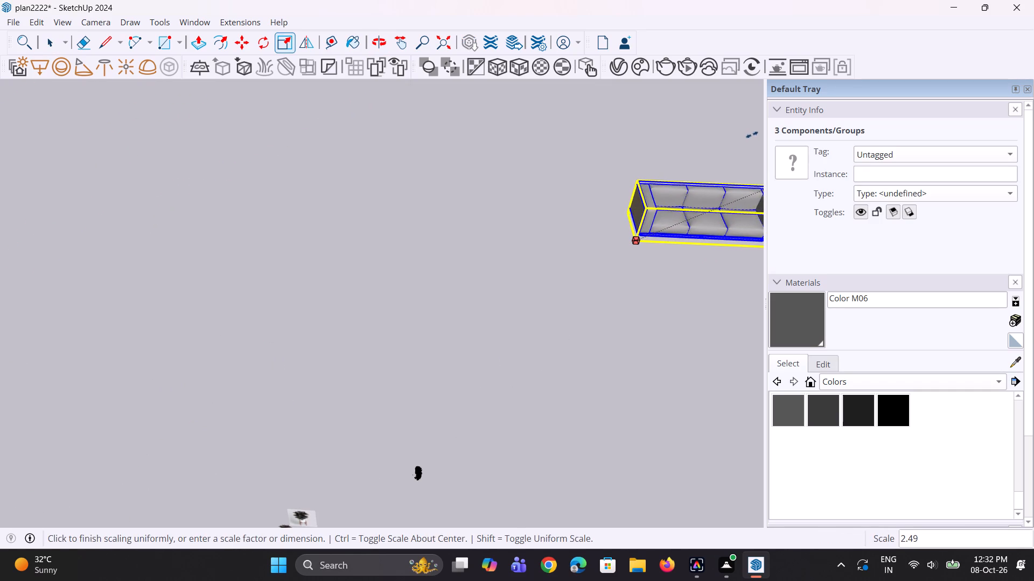
click(754, 126)
Move the enlarged sofa across the ground to the open area beside the house.
scroll(619, 299, down, 8)
key(m)
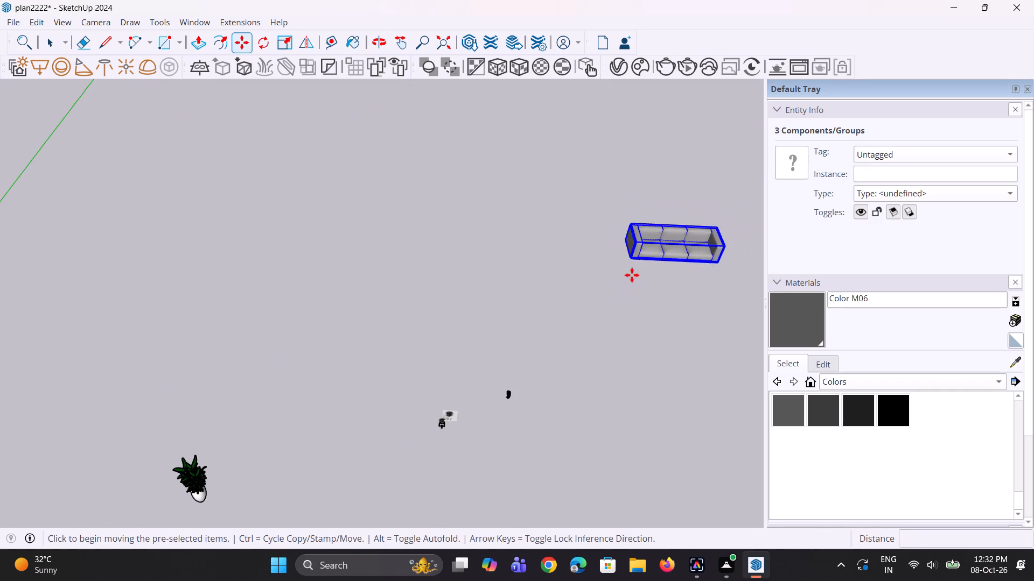
drag(634, 259, 637, 277)
scroll(637, 279, down, 8)
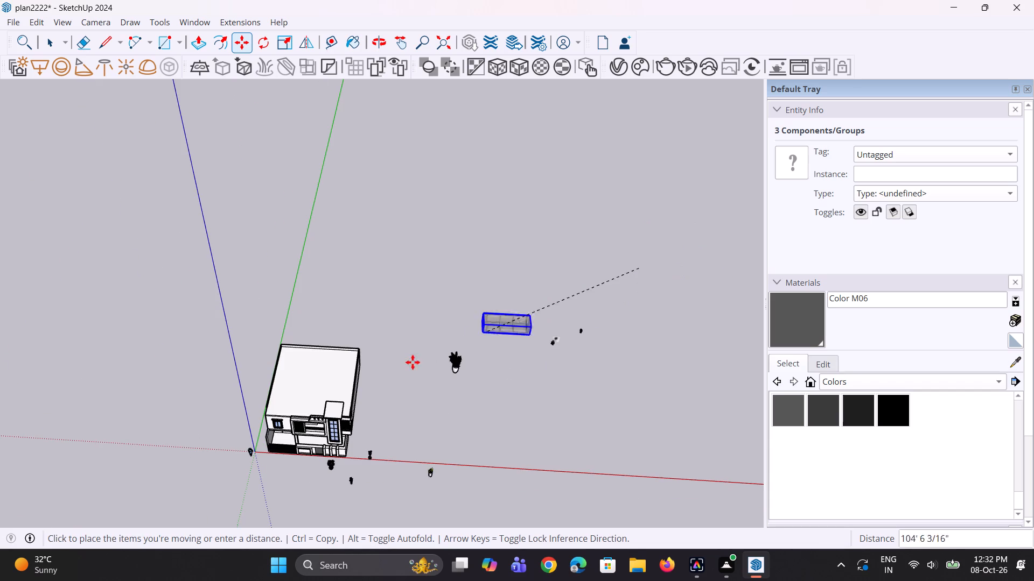
click(392, 424)
middle_drag(631, 419, 614, 340)
key(space)
key(space)
Scale the Plant+Philodendron+Scandens hanging plant up uniformly to several times its size.
scroll(603, 366, up, 2)
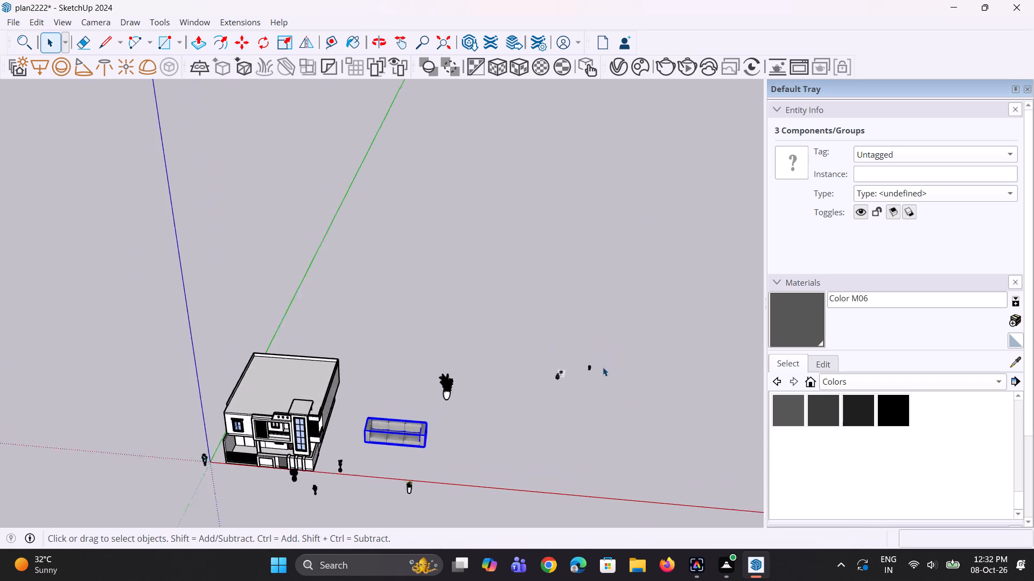
scroll(603, 367, up, 4)
click(585, 367)
scroll(584, 367, up, 9)
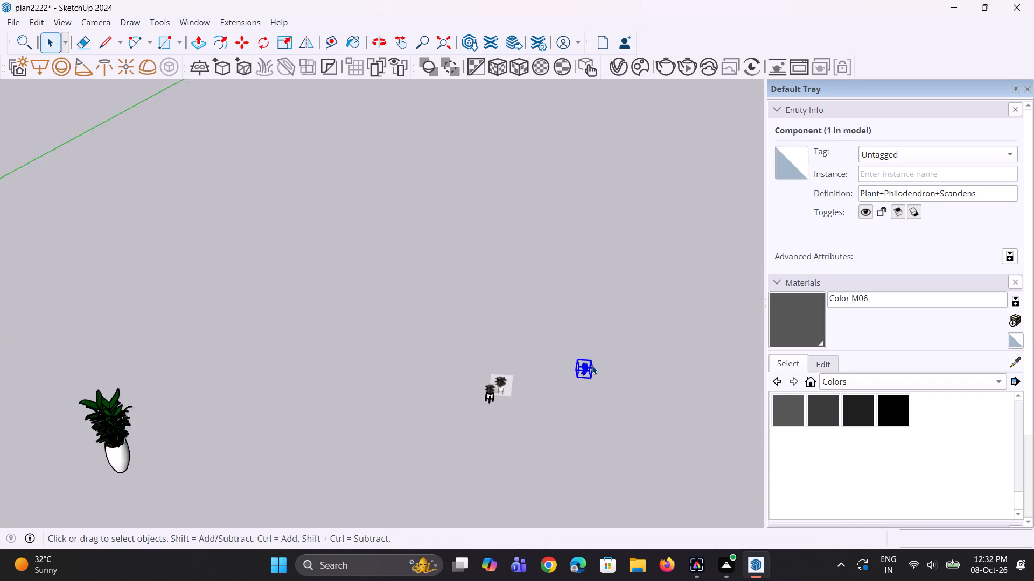
scroll(592, 365, up, 1)
middle_drag(611, 350, 606, 263)
scroll(592, 406, up, 10)
key(s)
scroll(603, 384, up, 2)
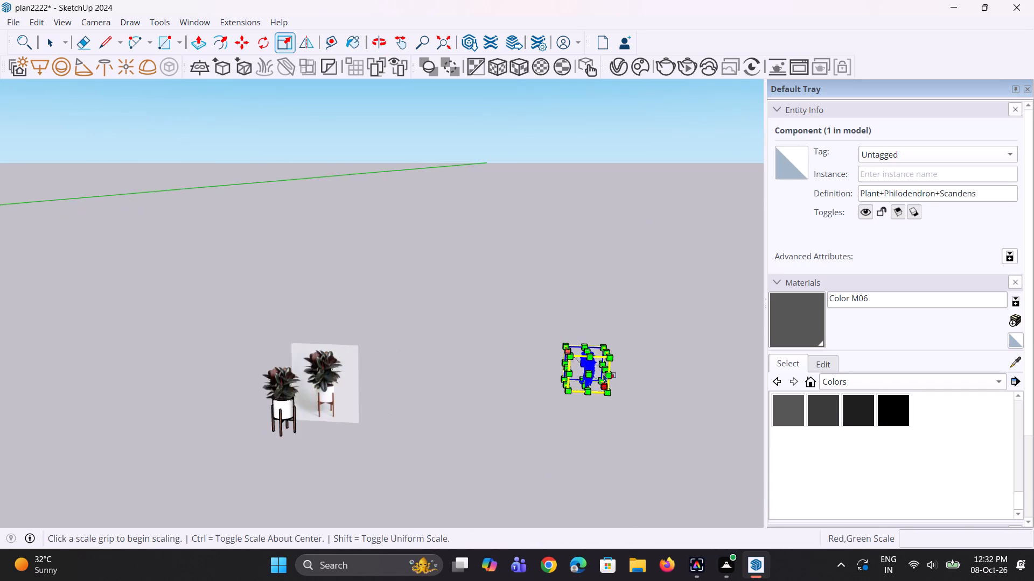
scroll(603, 373, up, 2)
click(604, 343)
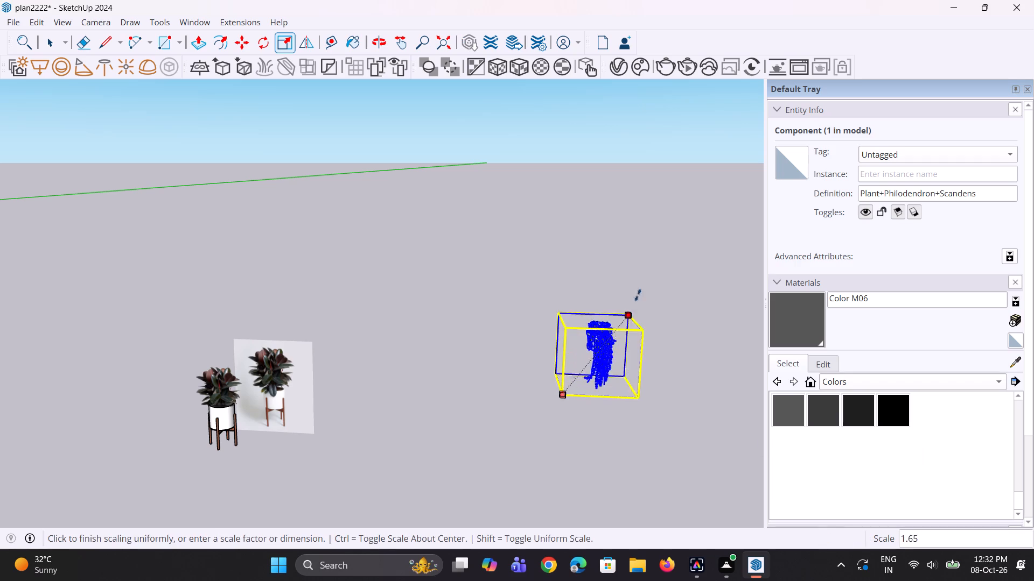
click(697, 204)
scroll(541, 401, down, 8)
middle_drag(547, 407, 575, 375)
key(space)
Explode the imported component of the plant on the legged stand and delete its reference image.
click(425, 395)
right_click(425, 395)
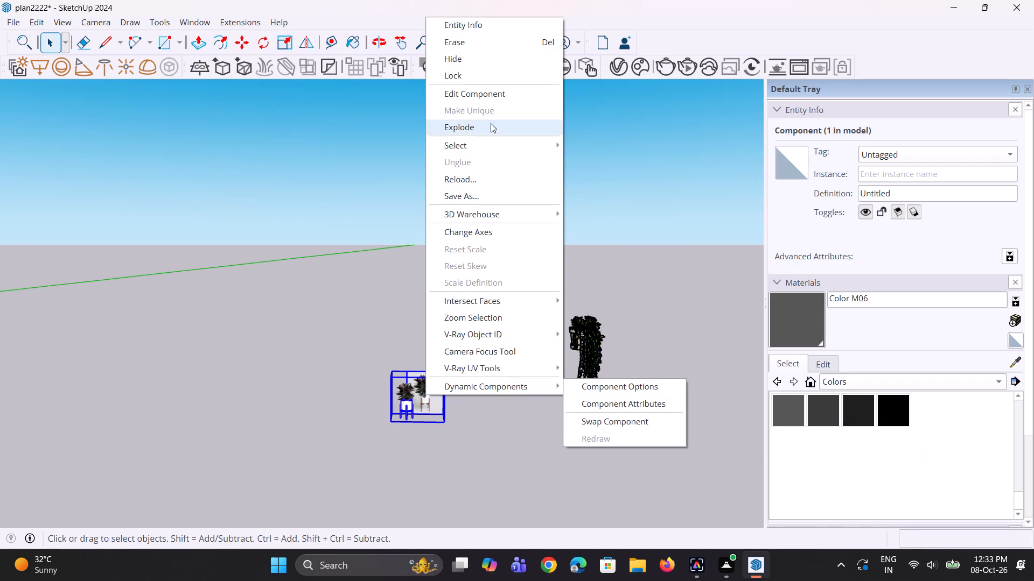
click(491, 124)
key(space)
click(452, 420)
click(435, 402)
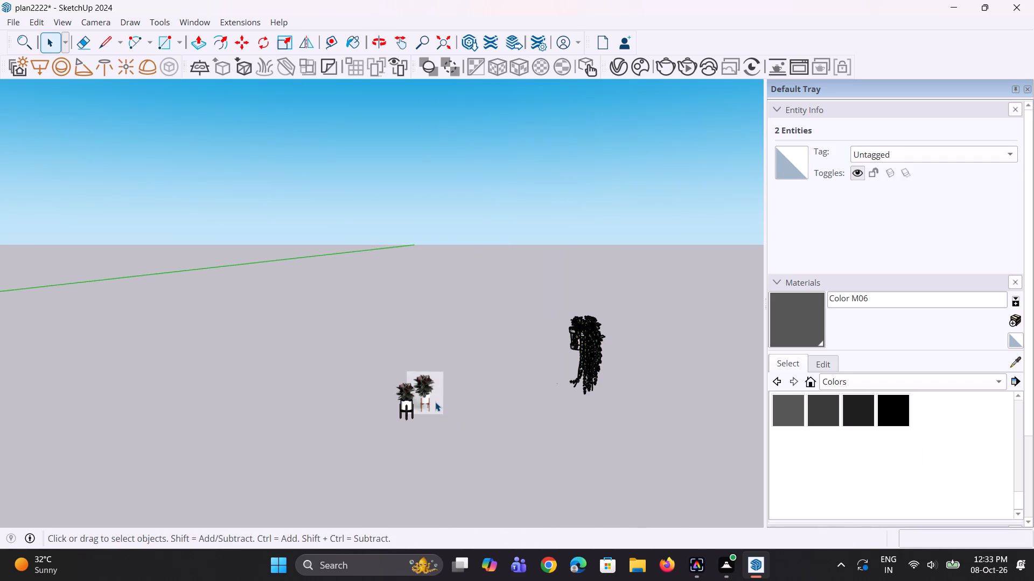
key(Delete)
Scale the plant on the legged stand up uniformly to roughly three times its size.
click(407, 391)
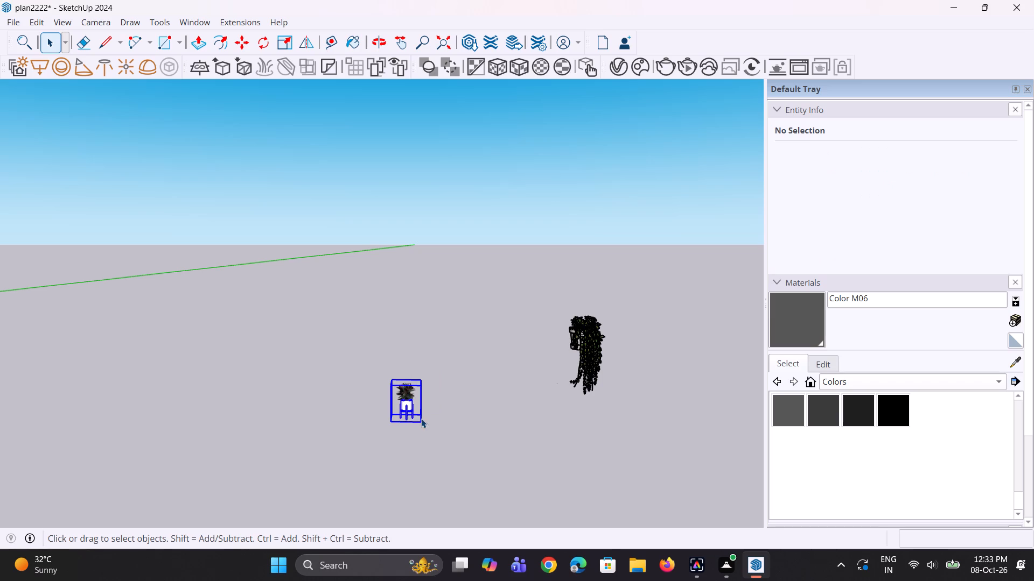
key(s)
scroll(401, 405, up, 4)
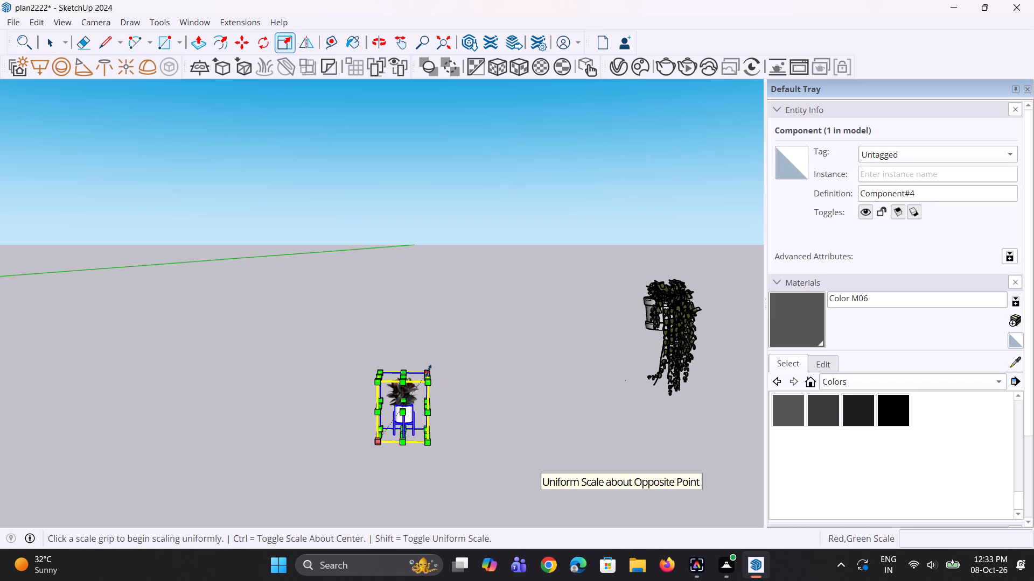
click(428, 371)
click(543, 250)
scroll(532, 342, down, 9)
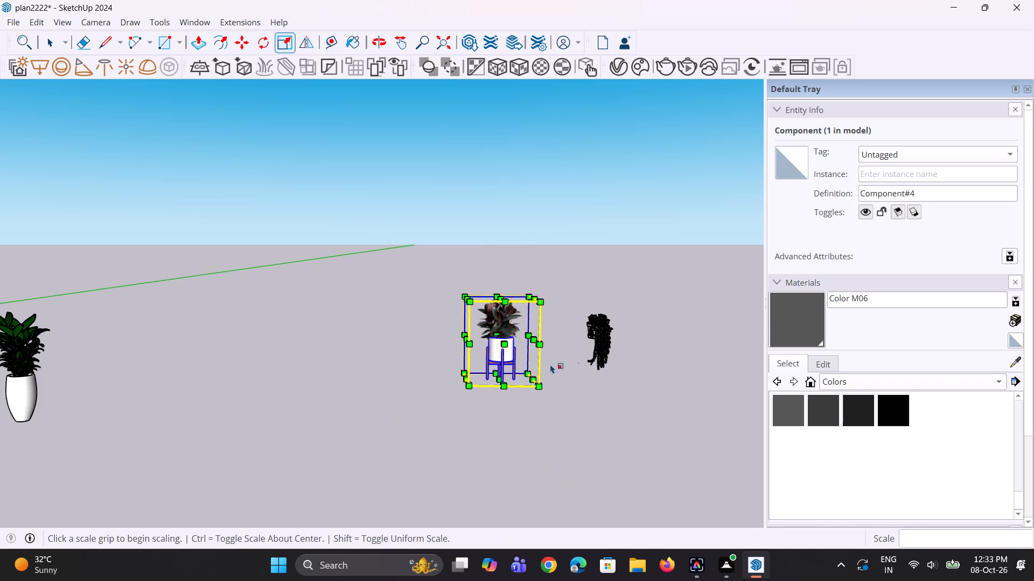
key(space)
click(578, 435)
Scale the small plant in the tall white pot in front of the sofa up uniformly to more than twice its size.
scroll(585, 427, down, 9)
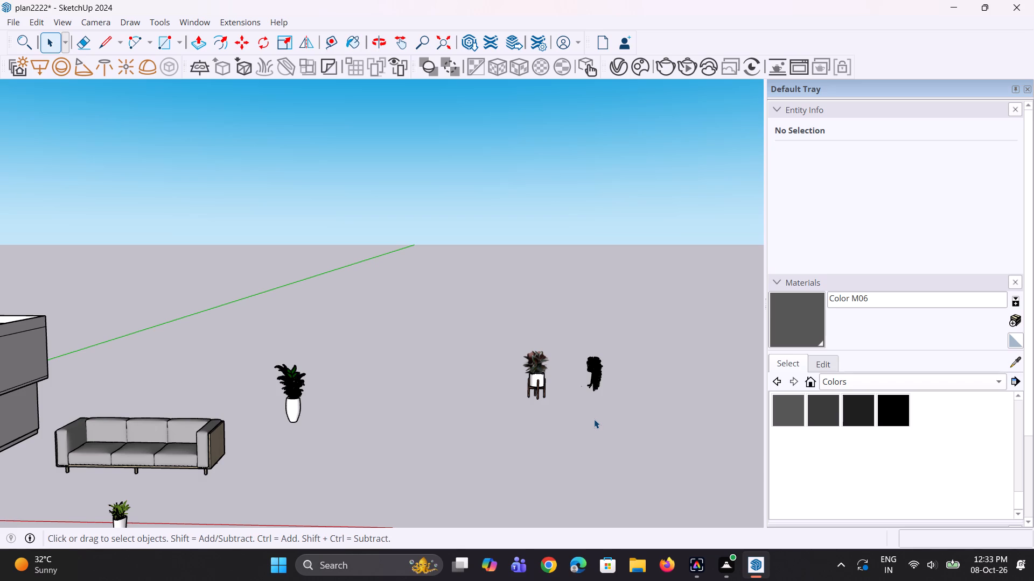
scroll(590, 417, down, 4)
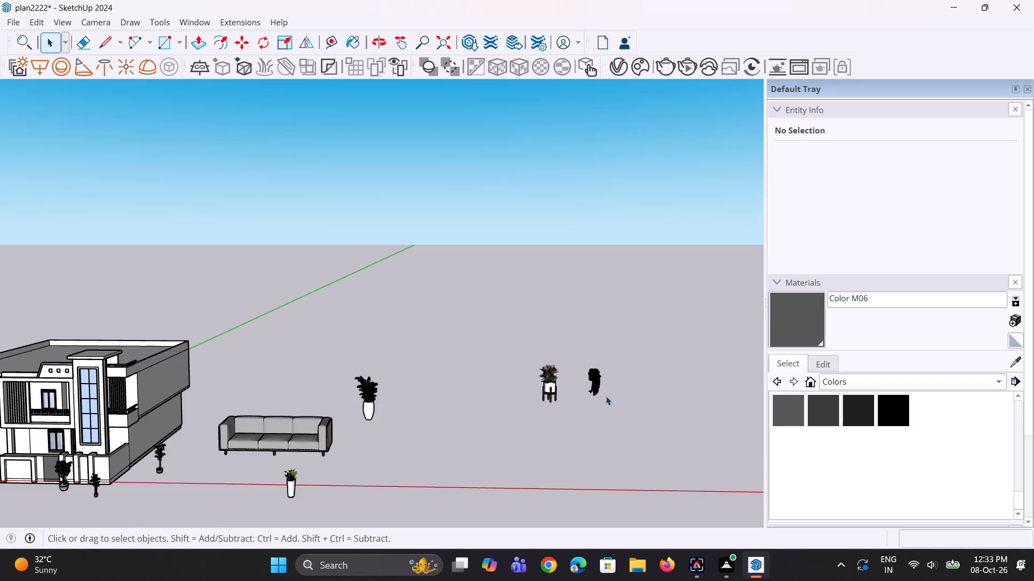
scroll(603, 398, down, 6)
scroll(459, 452, up, 2)
click(422, 453)
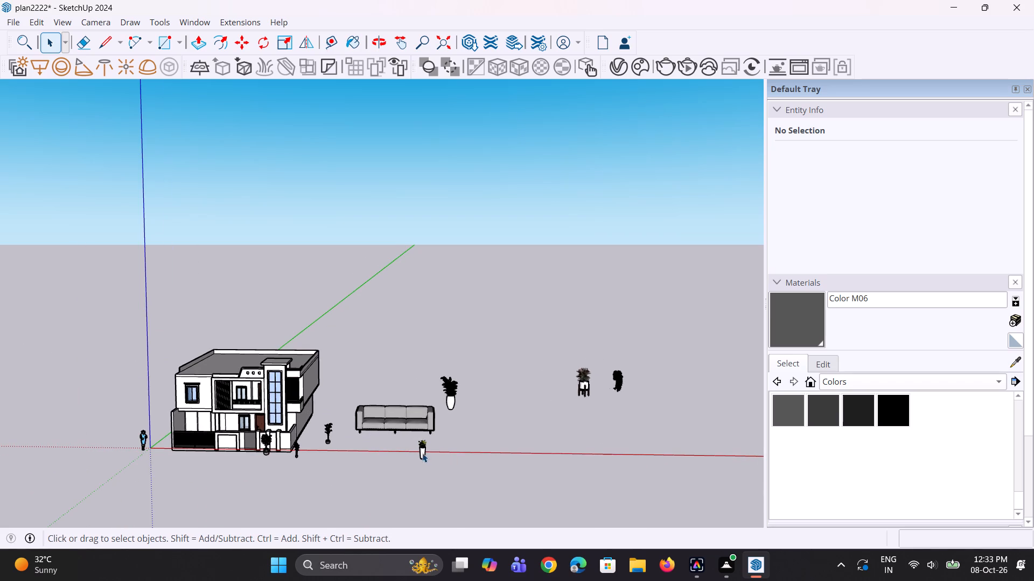
scroll(430, 441, up, 6)
key(s)
scroll(418, 447, up, 4)
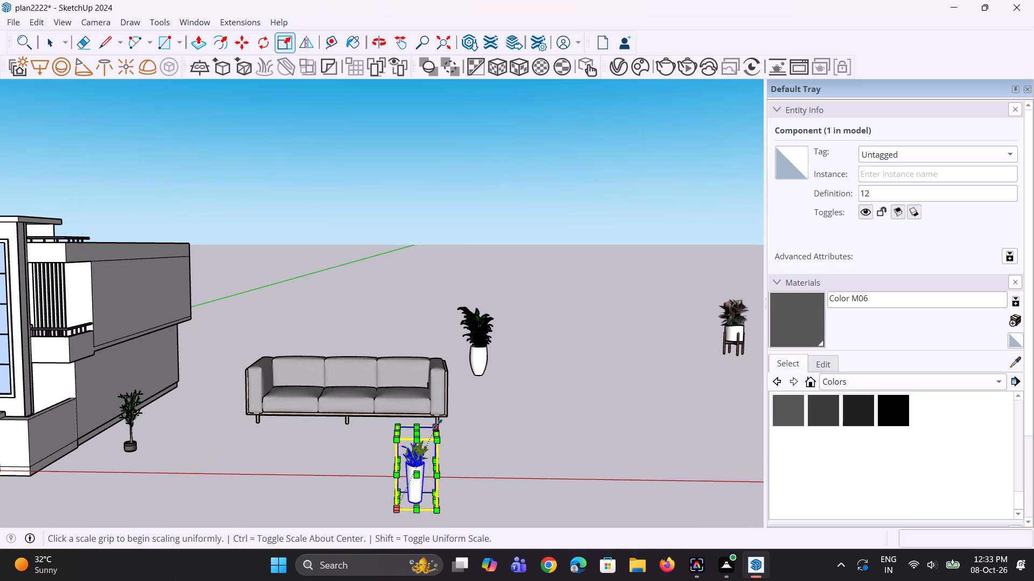
click(437, 424)
click(556, 334)
scroll(556, 334, down, 9)
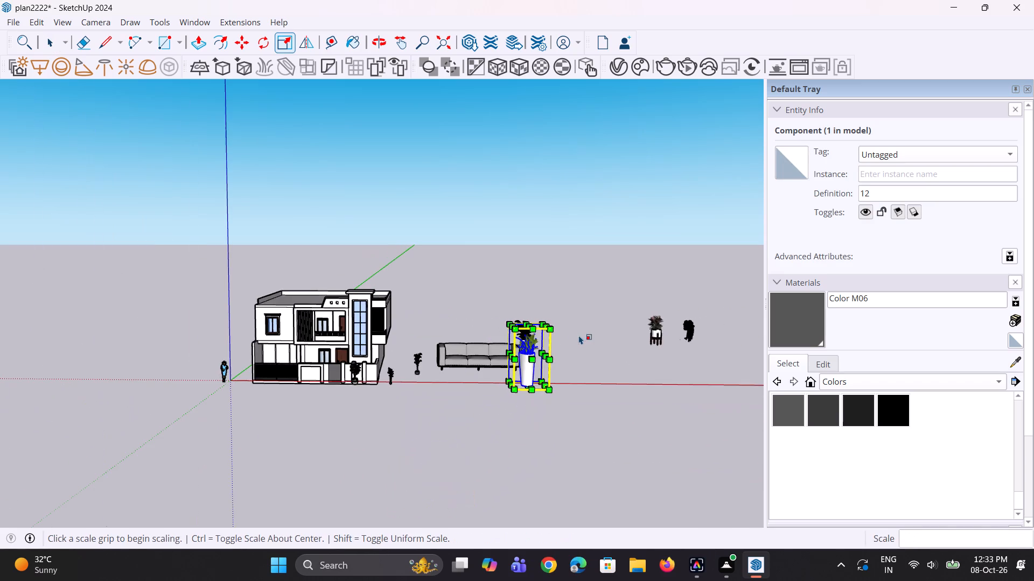
Examine the sizes of the enlarged plants and sofa against the house, looking at its front facade and balcony.
scroll(423, 375, up, 4)
scroll(443, 393, down, 2)
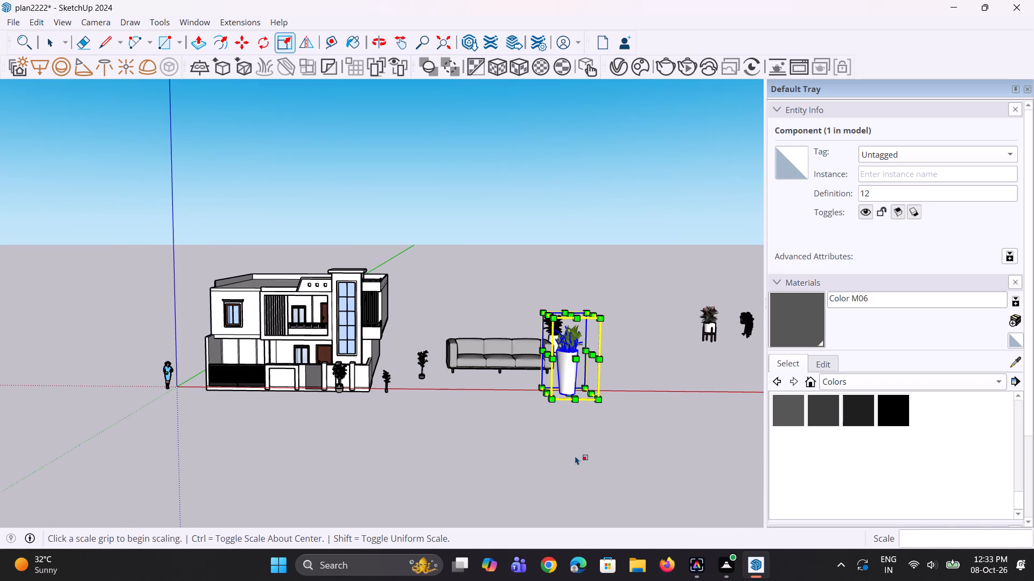
scroll(526, 434, down, 4)
scroll(311, 403, up, 8)
middle_drag(484, 405, 517, 417)
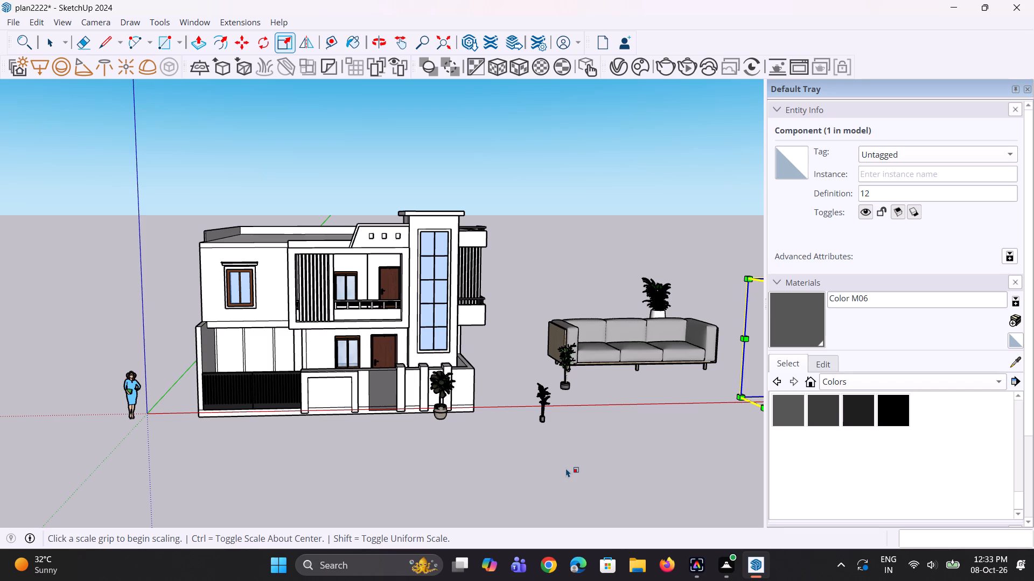
scroll(599, 349, down, 7)
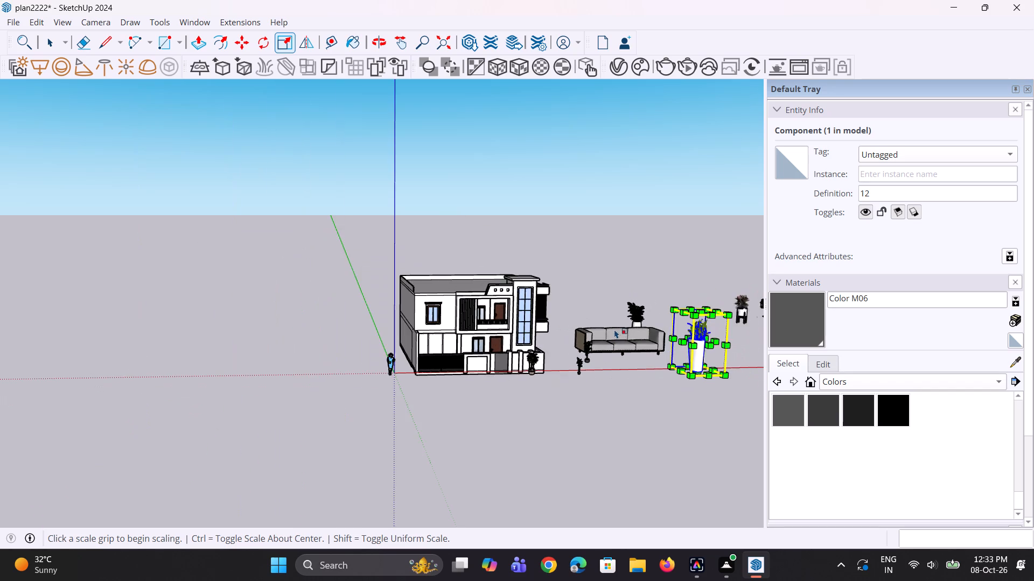
scroll(614, 329, up, 3)
scroll(470, 320, up, 3)
scroll(373, 331, up, 3)
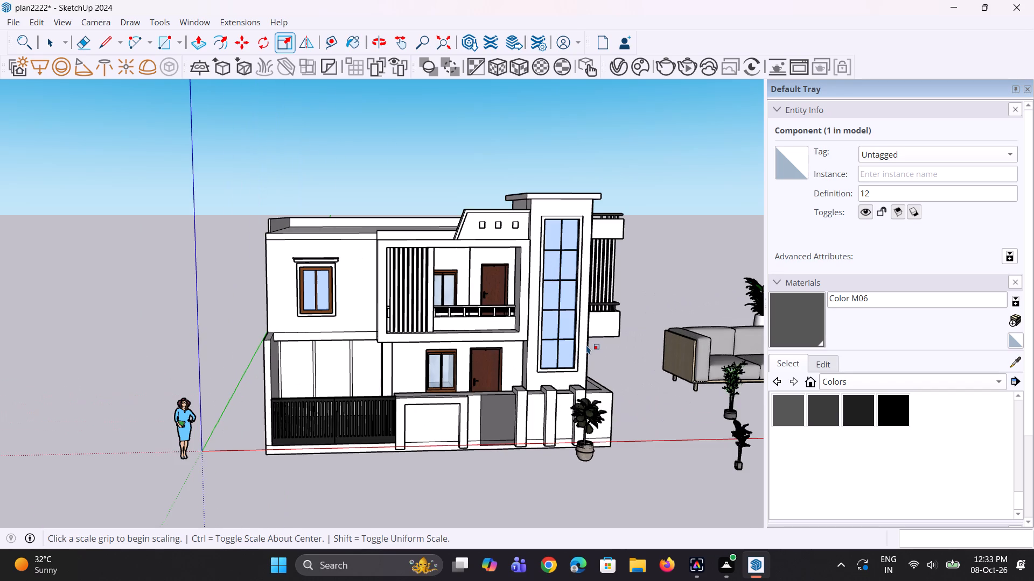
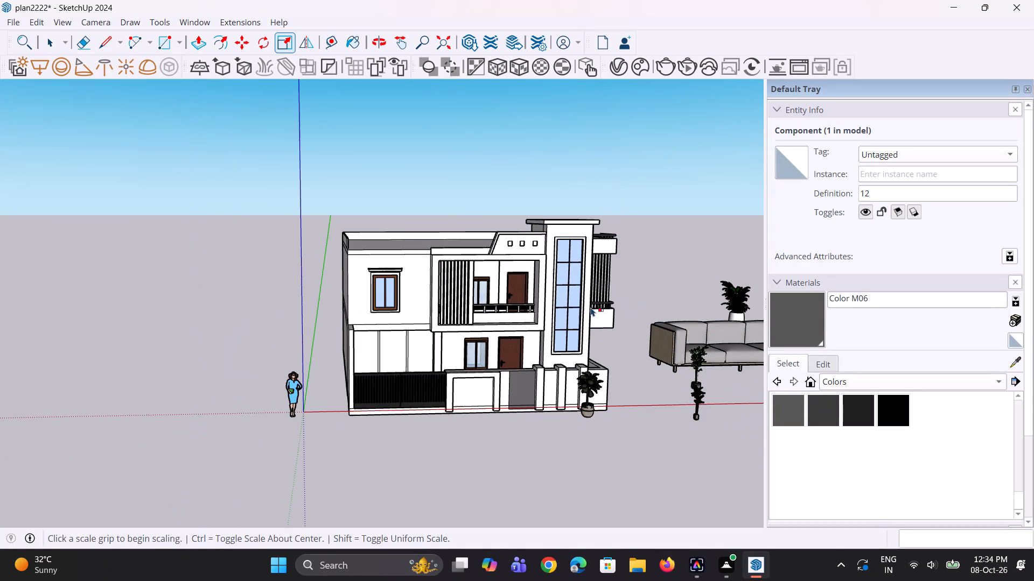
Examine the sizes and positions of the potted plants and sofa relative to the house's front facade and roof.
middle_drag(612, 324, 619, 337)
scroll(731, 345, up, 2)
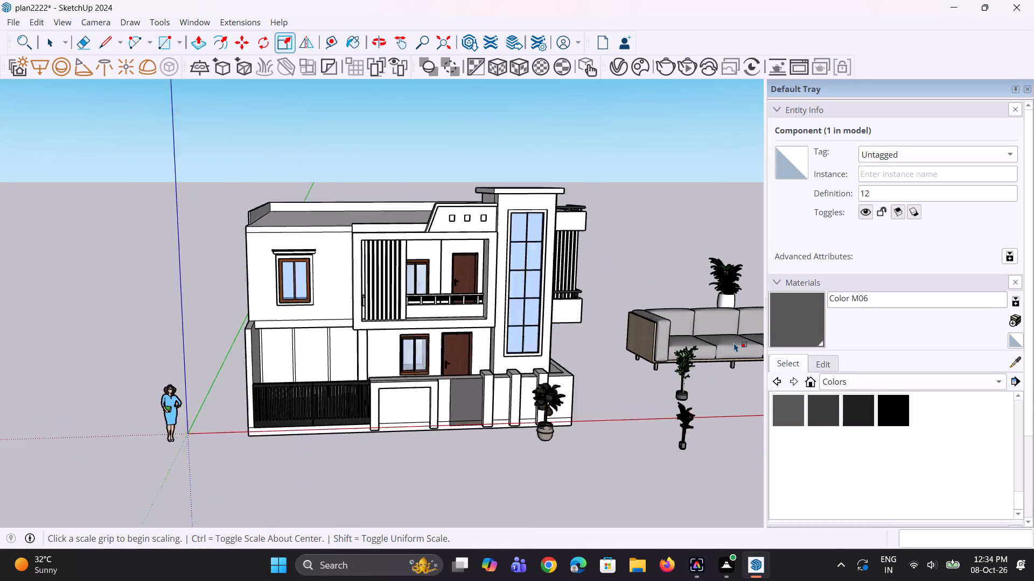
scroll(734, 343, up, 1)
key(space)
key(space)
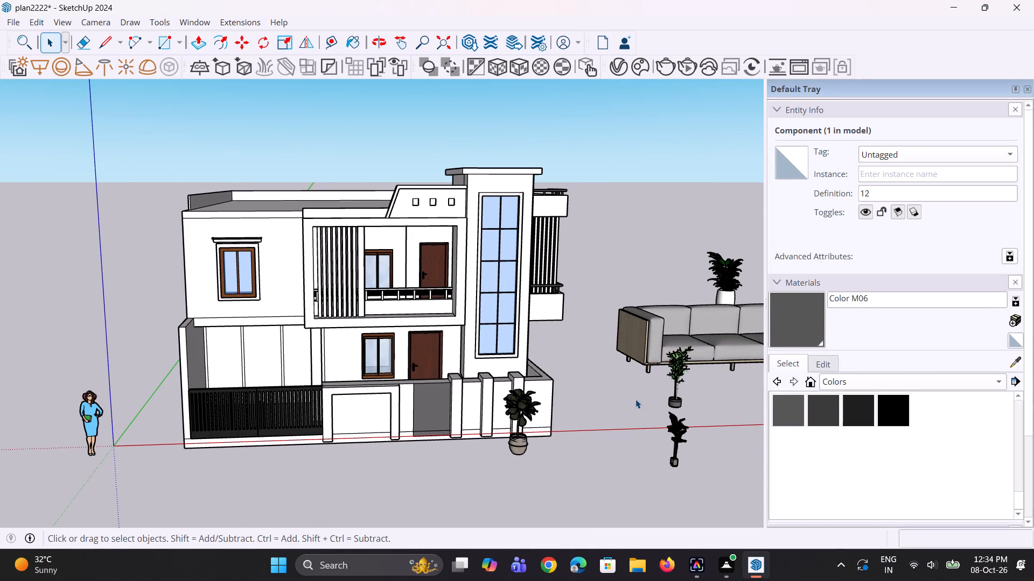
scroll(635, 399, down, 4)
middle_drag(649, 397, 665, 387)
scroll(636, 391, up, 3)
scroll(622, 395, down, 5)
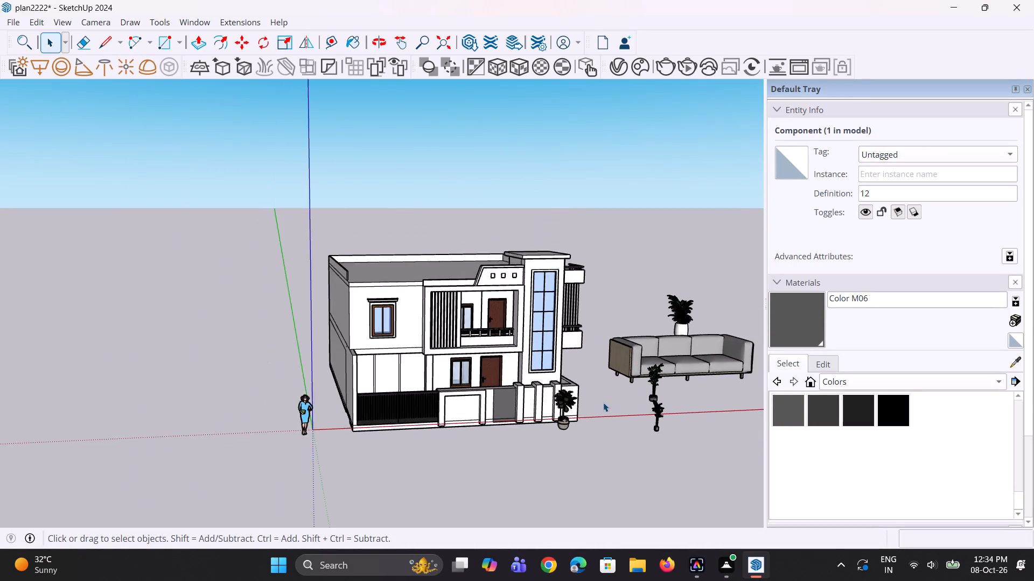
scroll(603, 402, down, 2)
middle_drag(746, 378, 722, 362)
scroll(633, 440, down, 4)
key(space)
key(space)
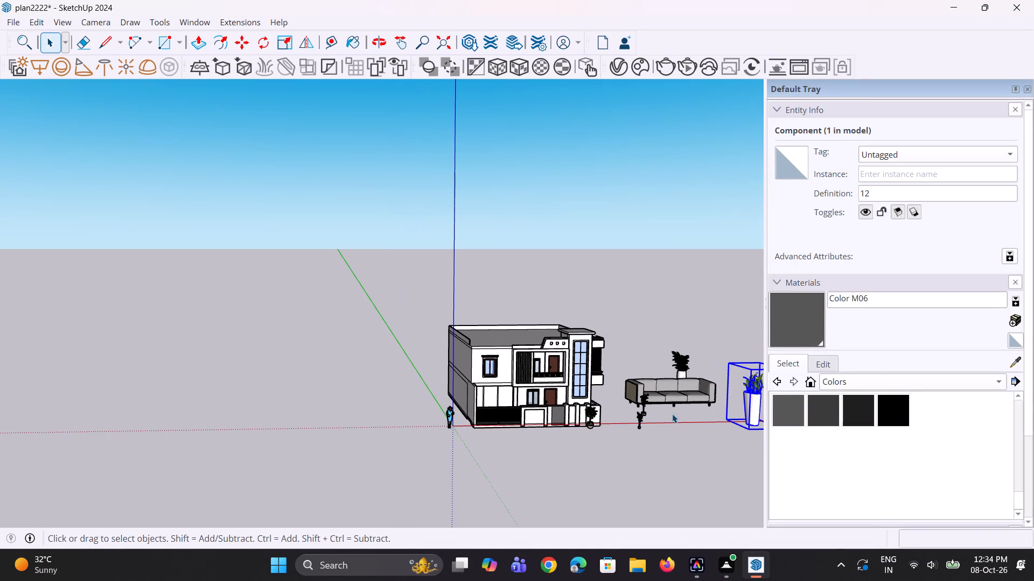
scroll(576, 408, down, 4)
middle_drag(688, 421, 711, 415)
scroll(723, 400, up, 6)
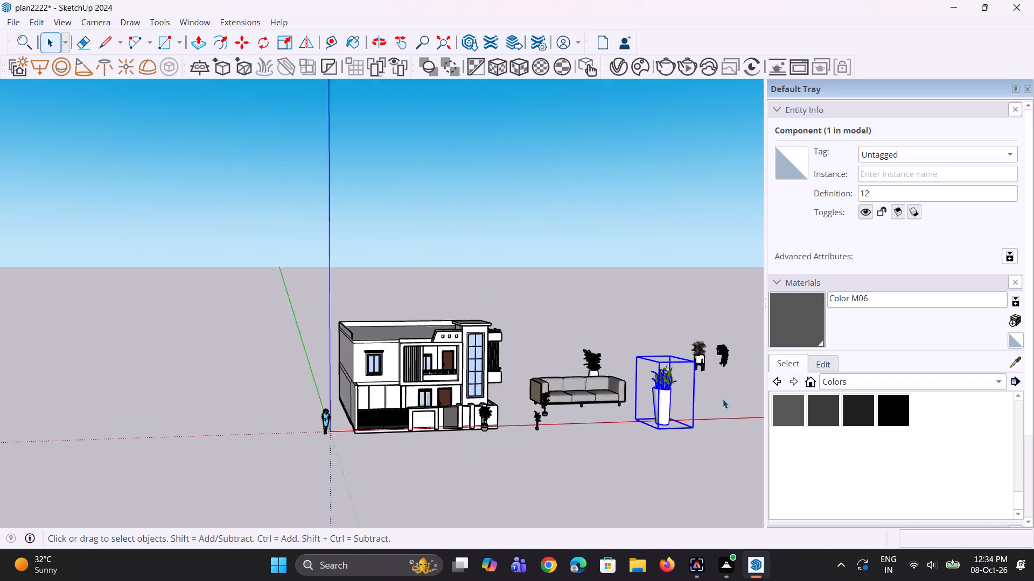
scroll(723, 399, up, 1)
scroll(652, 384, down, 3)
middle_drag(649, 389, 627, 427)
scroll(714, 345, up, 2)
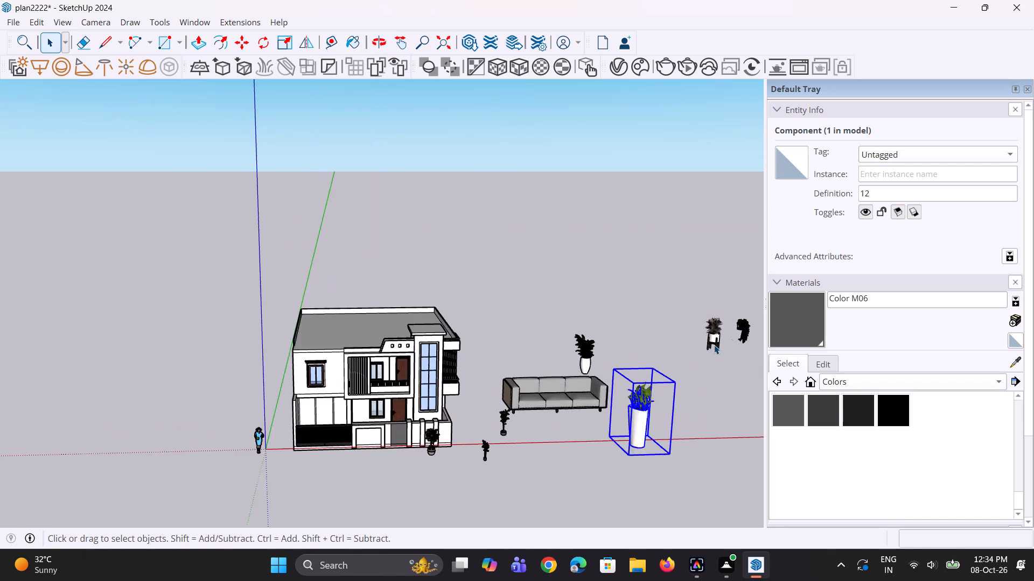
scroll(711, 349, down, 6)
scroll(716, 331, up, 2)
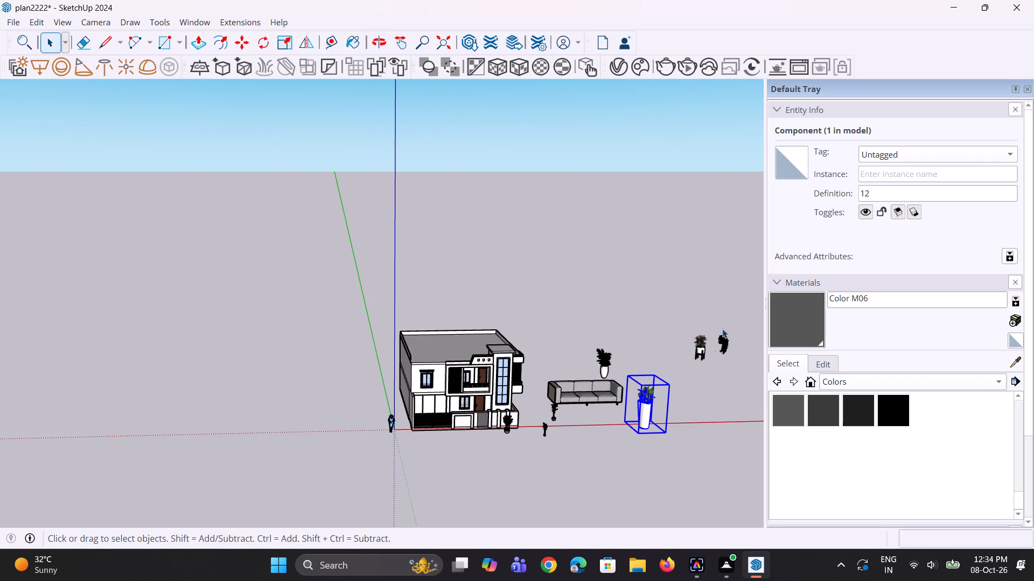
scroll(396, 399, up, 2)
middle_drag(437, 428, 414, 536)
scroll(420, 456, up, 2)
scroll(438, 417, up, 5)
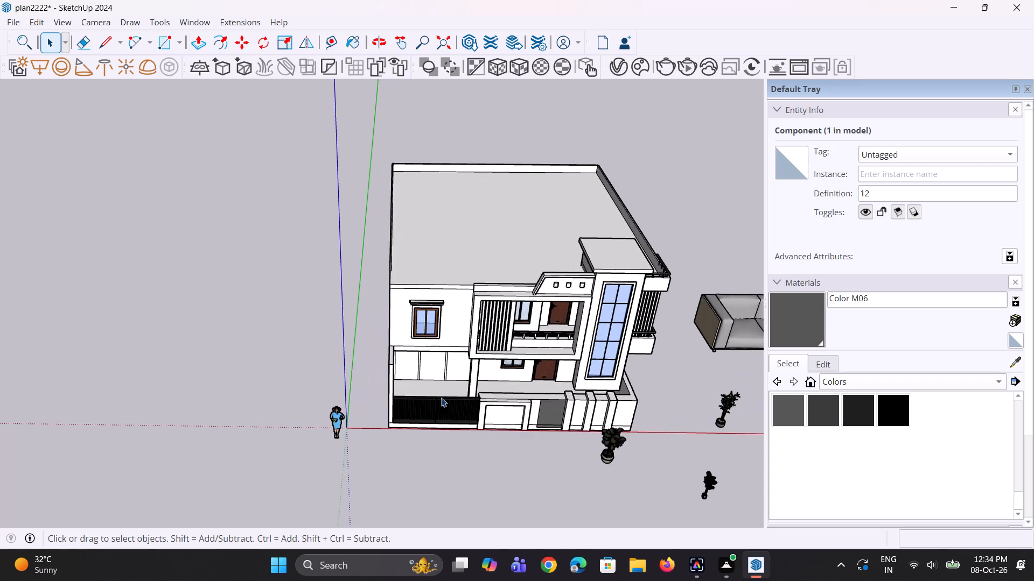
middle_drag(441, 398, 441, 363)
scroll(439, 409, up, 1)
scroll(442, 421, down, 6)
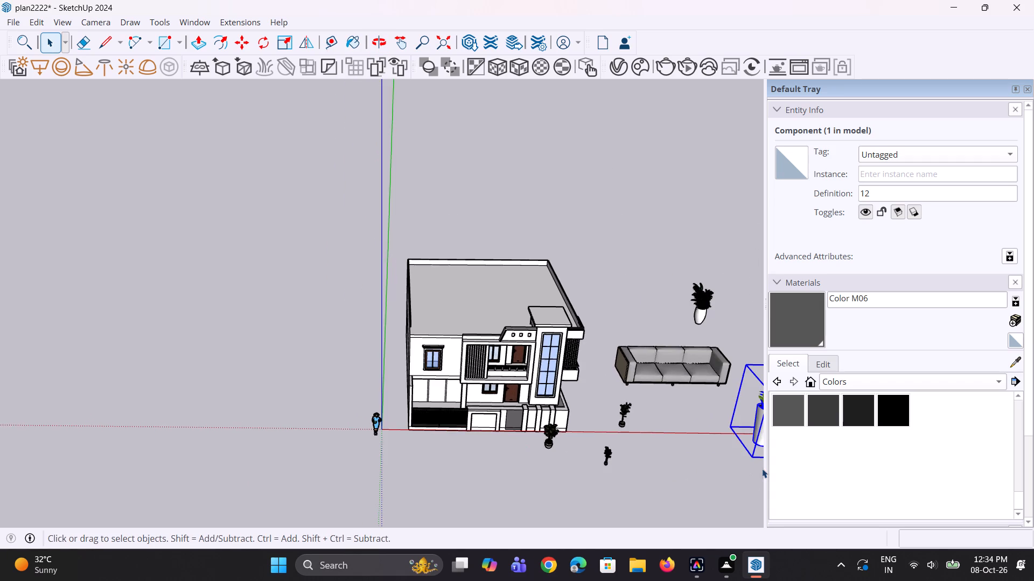
scroll(762, 469, down, 2)
middle_drag(743, 441, 743, 419)
scroll(739, 419, down, 5)
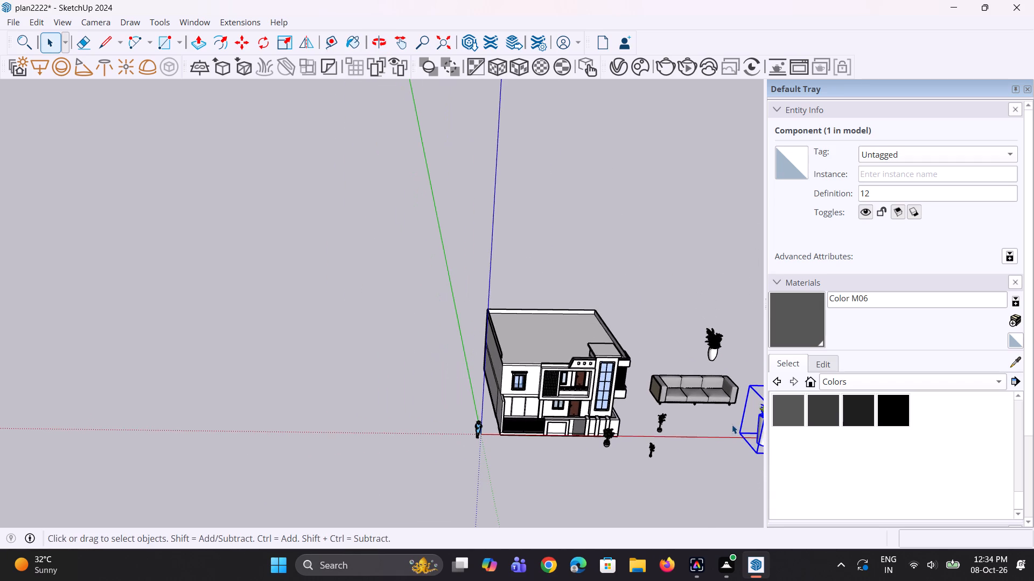
middle_drag(732, 424, 710, 387)
scroll(458, 485, down, 6)
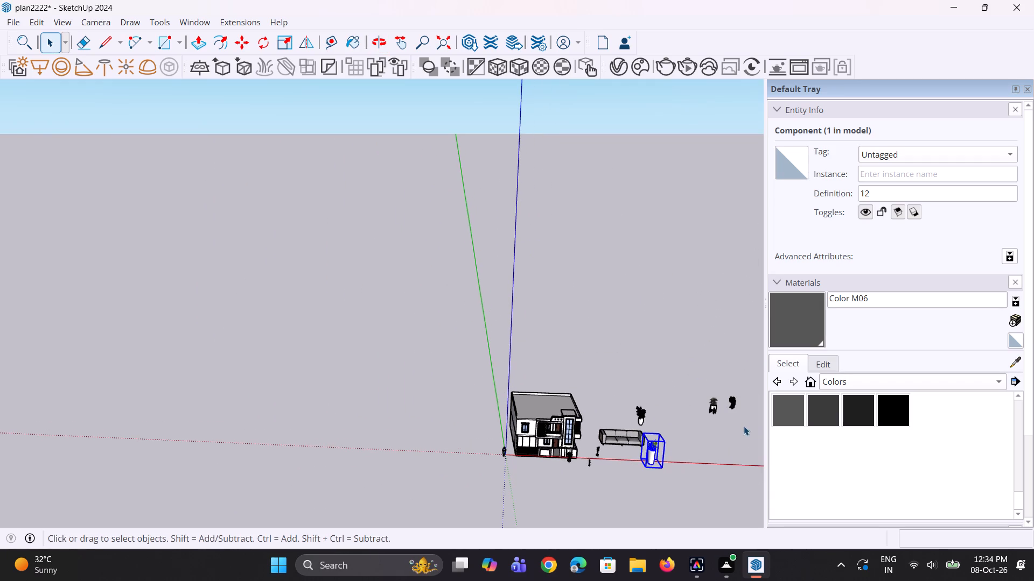
middle_drag(748, 421, 635, 354)
scroll(629, 363, up, 1)
scroll(539, 402, down, 4)
middle_drag(656, 459, 675, 414)
scroll(673, 432, up, 1)
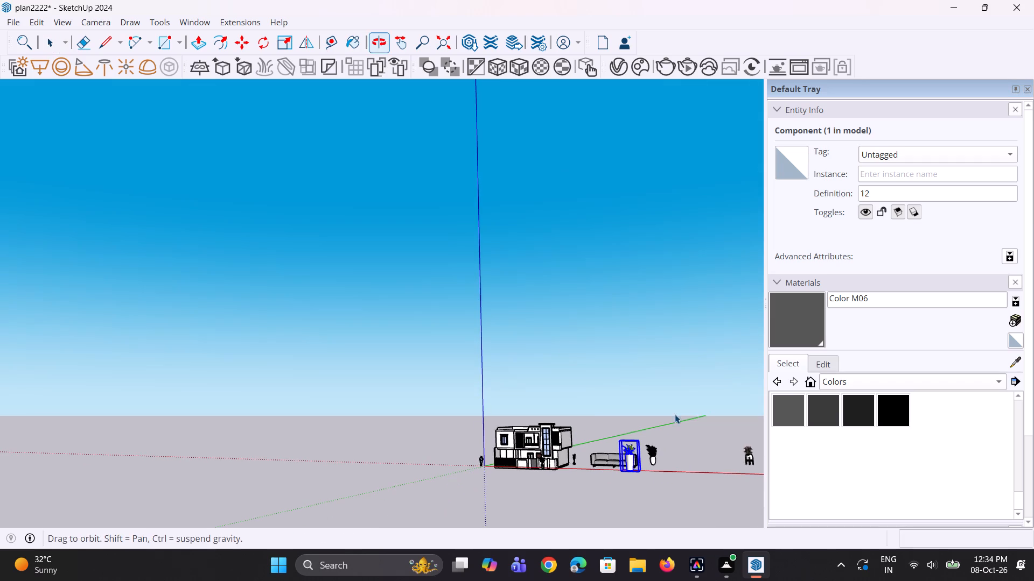
middle_drag(675, 414, 676, 414)
middle_drag(483, 485, 613, 474)
scroll(611, 476, up, 1)
scroll(667, 460, up, 3)
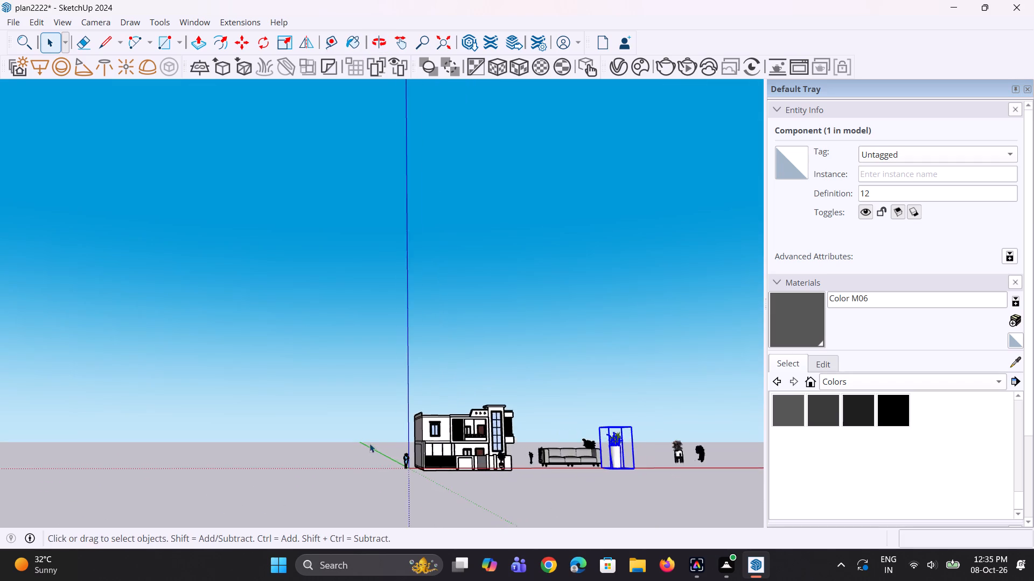
scroll(369, 443, up, 2)
middle_drag(388, 459, 399, 541)
scroll(435, 441, up, 5)
middle_drag(445, 454, 445, 515)
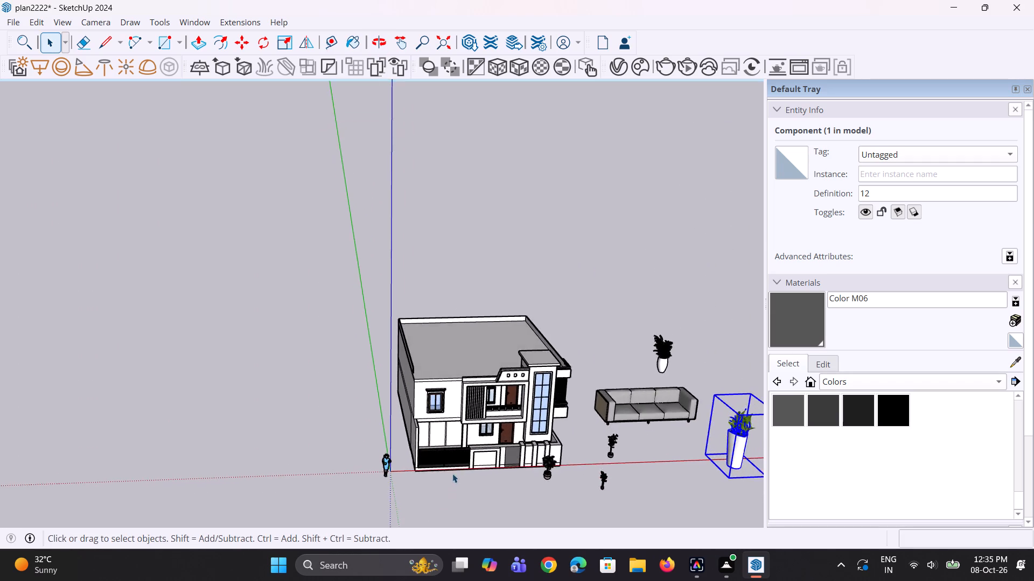
scroll(452, 472, up, 5)
middle_drag(435, 466, 435, 488)
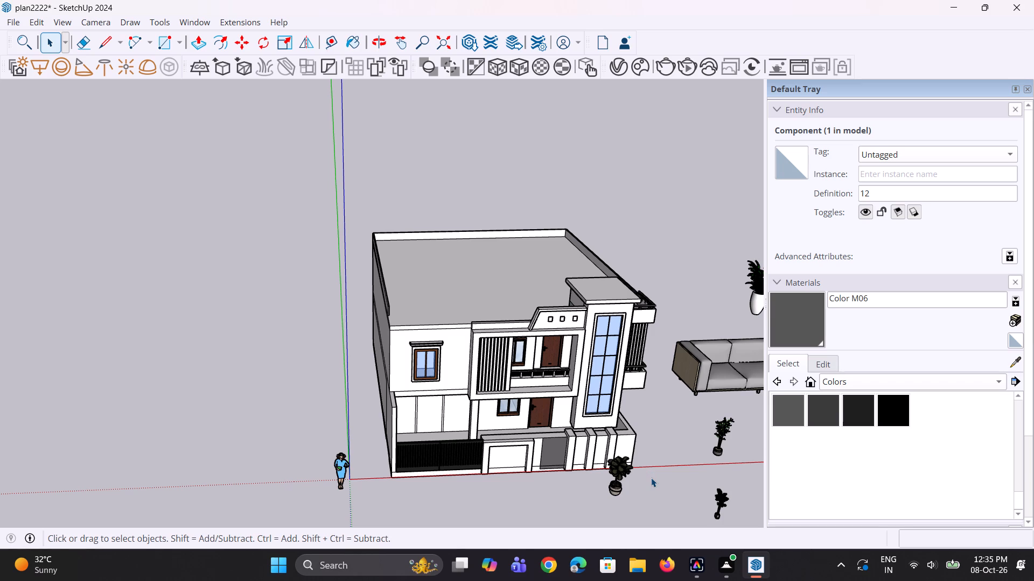
Scale the selected plant in the tall white pot beside the sofa down uniformly to about 0.44 of its size.
scroll(403, 347, down, 1)
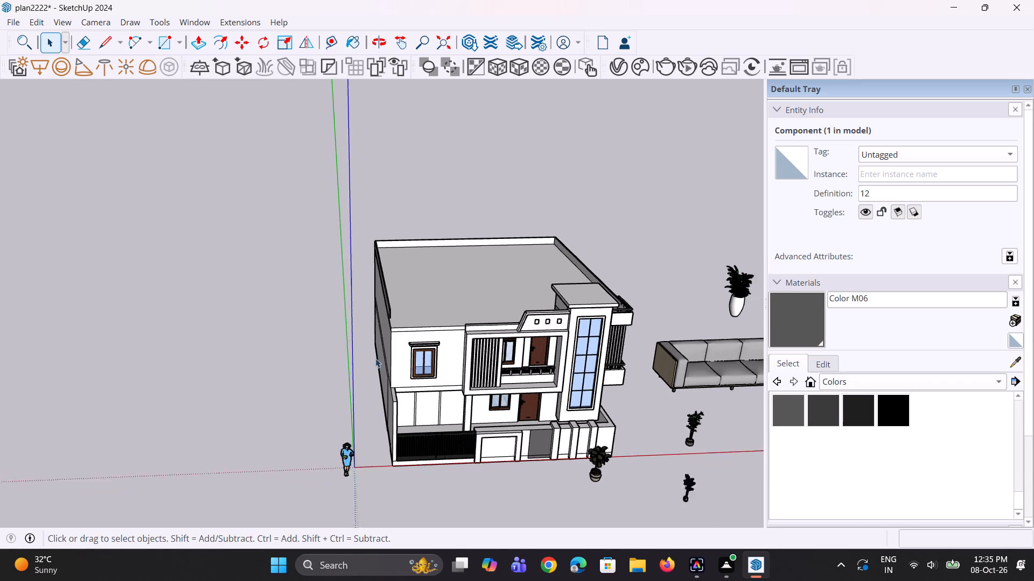
scroll(375, 358, down, 5)
middle_drag(642, 385, 650, 373)
scroll(673, 372, up, 3)
middle_drag(703, 380, 609, 334)
scroll(705, 379, up, 1)
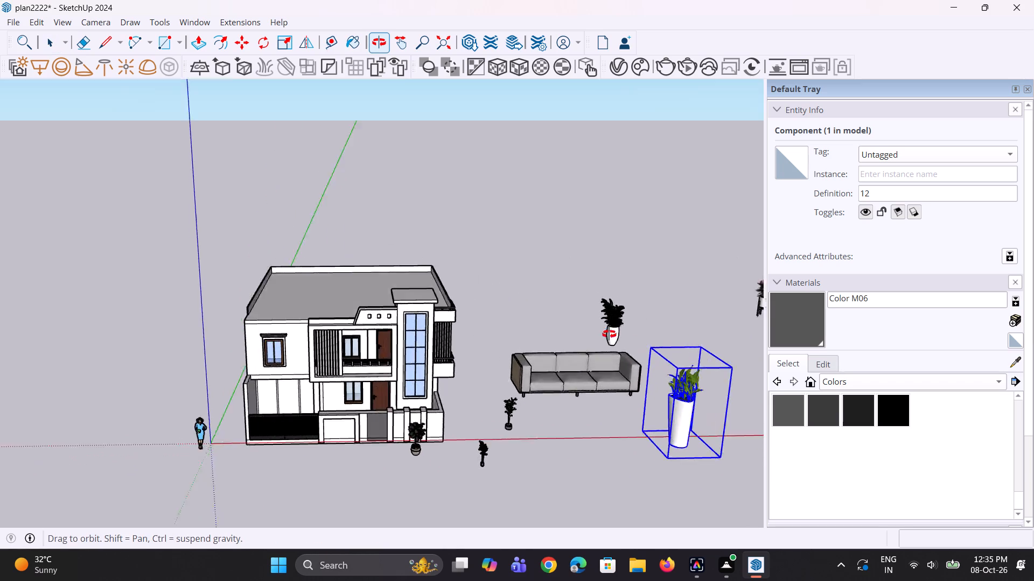
middle_drag(609, 334, 606, 332)
key(s)
scroll(716, 377, up, 2)
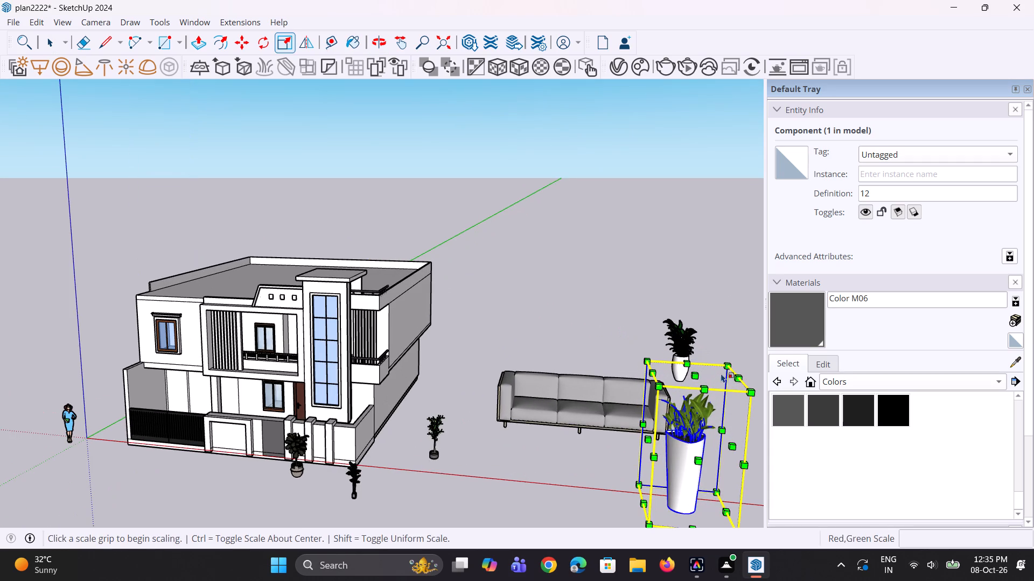
click(726, 369)
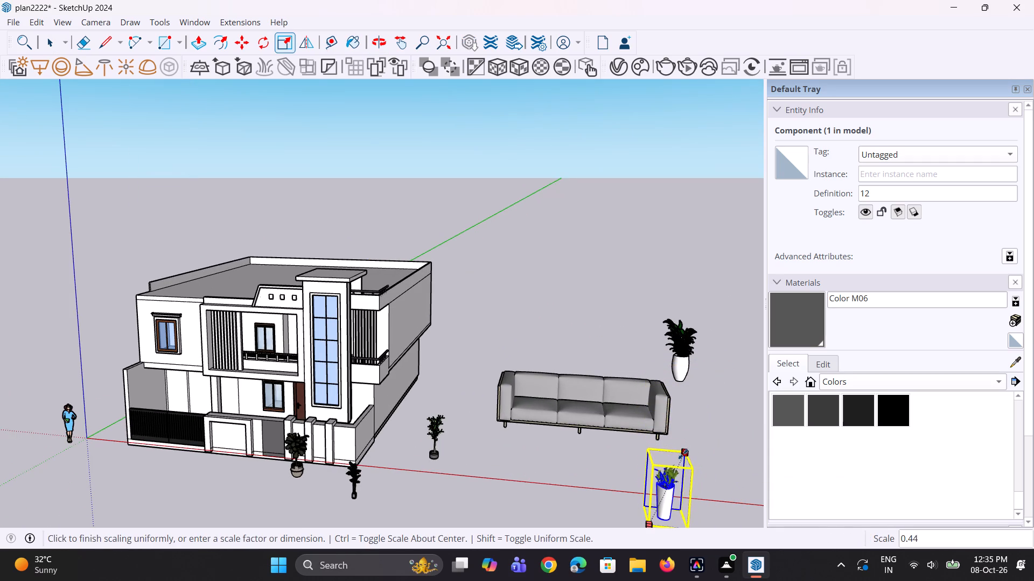
click(681, 459)
middle_drag(551, 509, 611, 483)
scroll(614, 477, up, 1)
scroll(523, 460, down, 5)
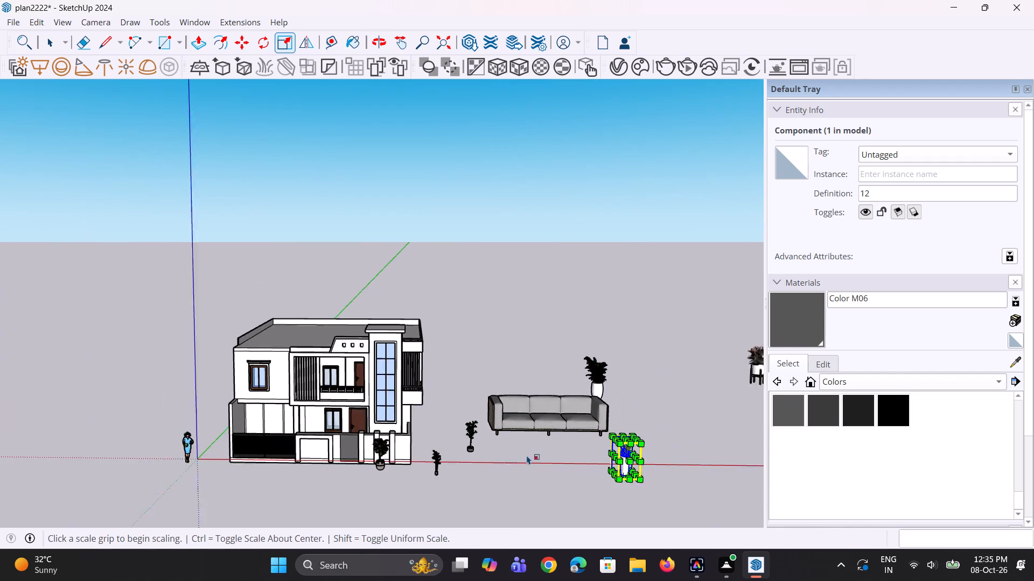
scroll(527, 455, down, 5)
Move the legged-stand plant and the dark plant beside it together about 87' closer to the house, in front of the sofa.
key(space)
click(702, 392)
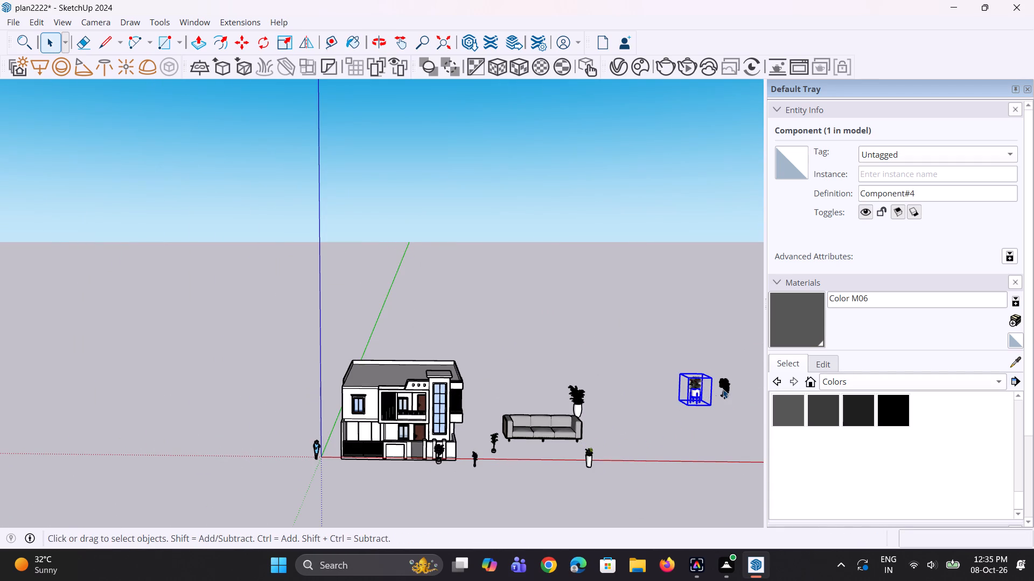
click(726, 389)
ctrl+click(696, 401)
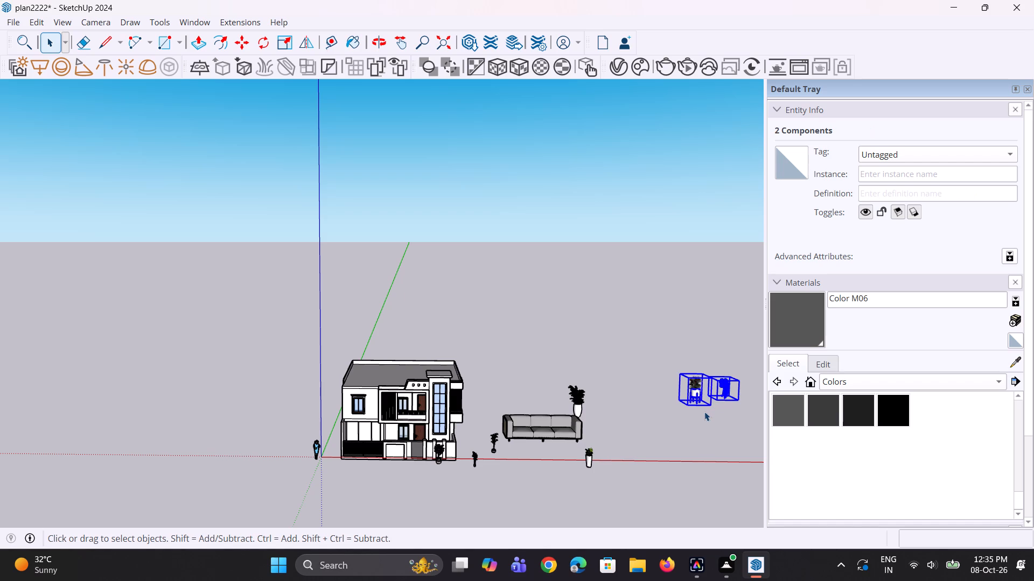
key(m)
drag(701, 406, 692, 412)
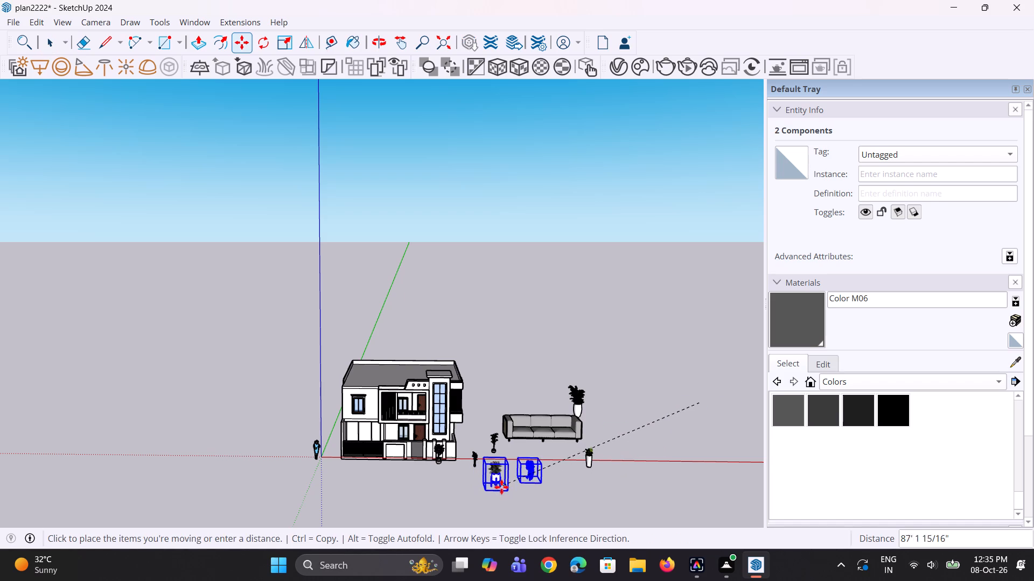
click(504, 485)
key(space)
key(space)
click(658, 492)
Group the L-shaped handrail and all its posts on the roof parapet corner above the side balcony.
middle_drag(431, 469, 466, 463)
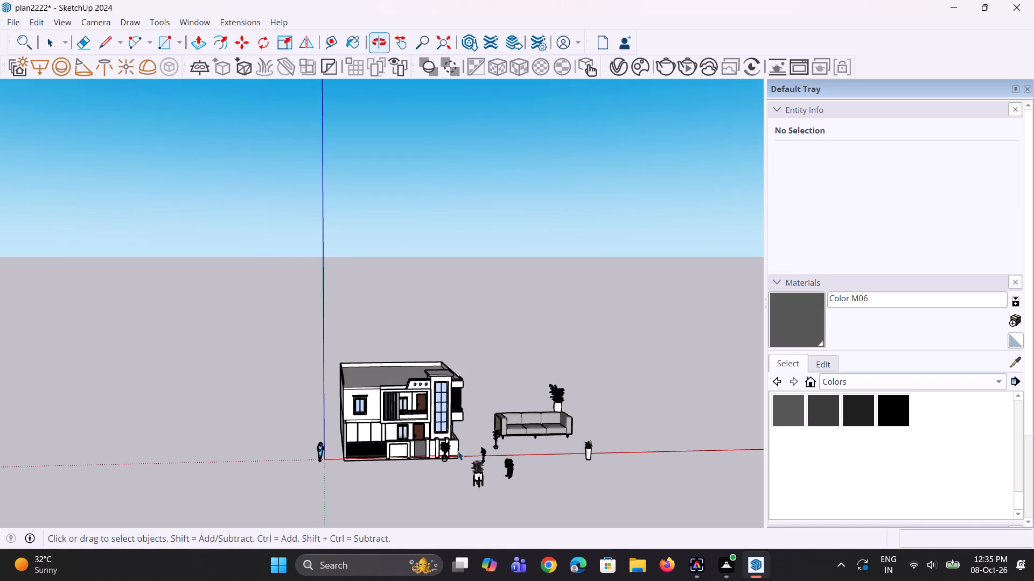
scroll(393, 421, down, 3)
middle_drag(326, 428, 355, 434)
scroll(287, 352, up, 3)
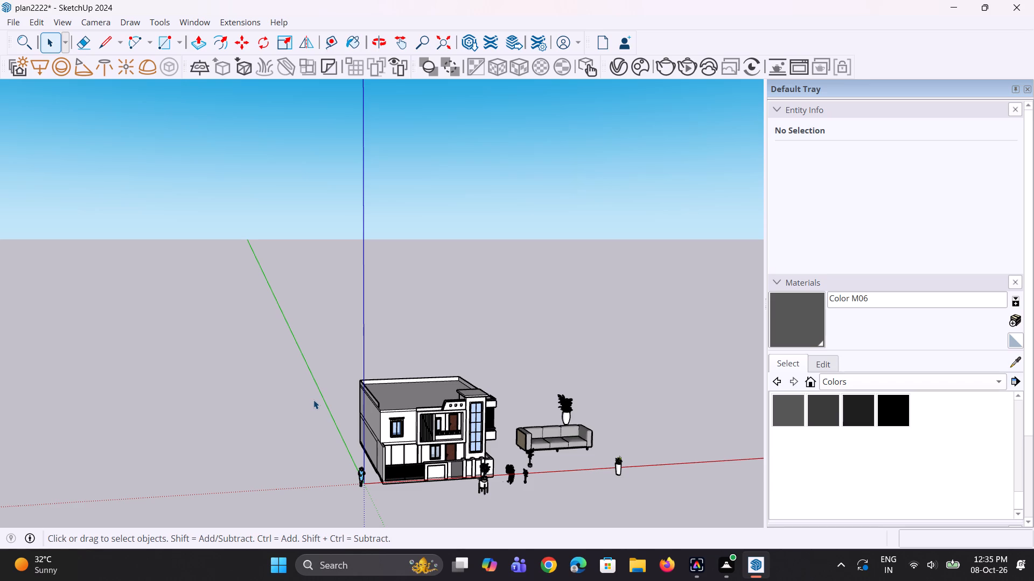
scroll(261, 373, down, 2)
middle_drag(366, 396, 257, 371)
scroll(375, 393, up, 1)
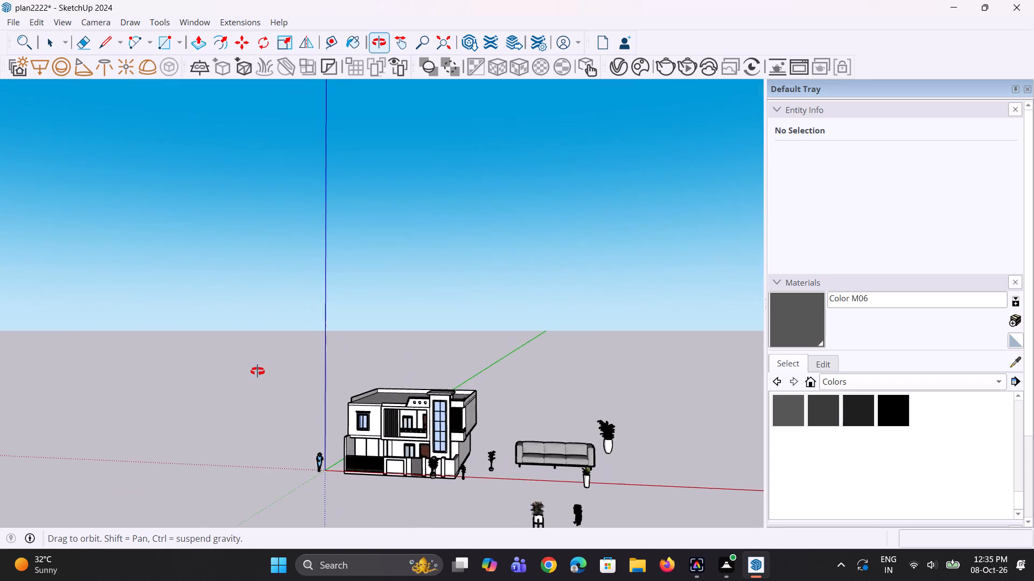
middle_drag(257, 371, 262, 374)
scroll(323, 390, up, 5)
middle_drag(390, 418, 404, 419)
scroll(524, 407, up, 3)
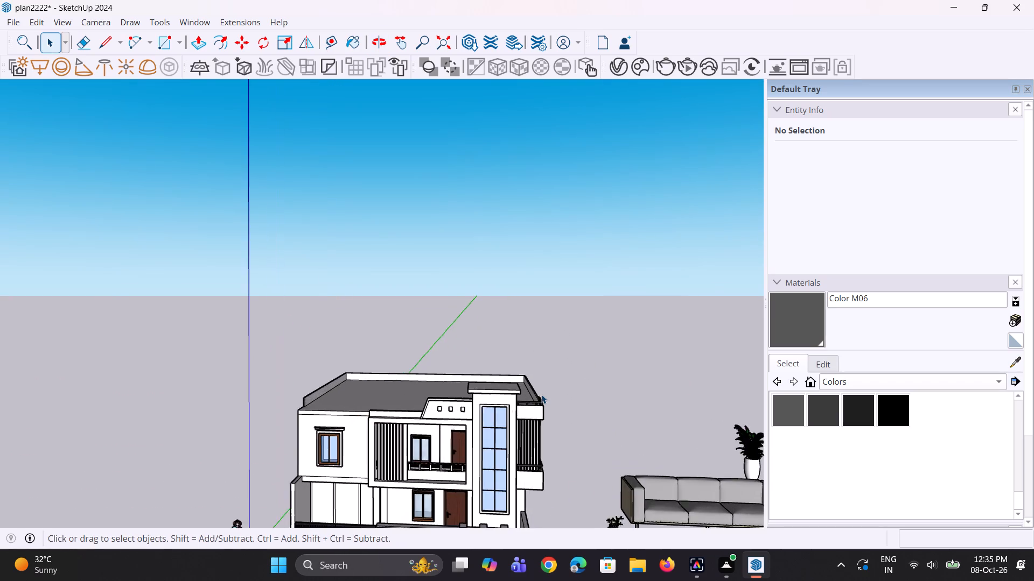
scroll(541, 394, up, 9)
click(534, 411)
scroll(549, 403, up, 2)
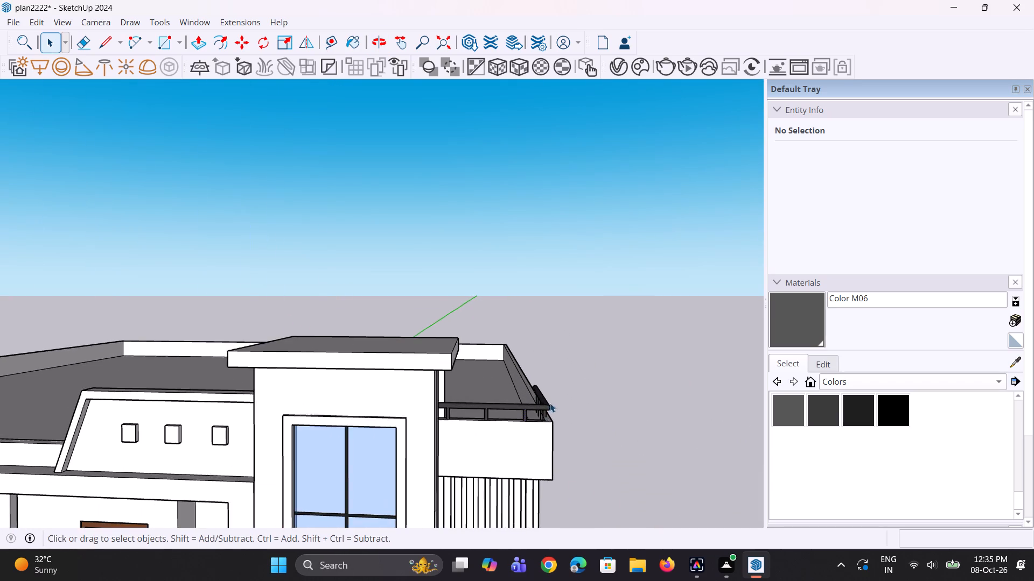
scroll(550, 403, up, 3)
middle_drag(548, 417, 515, 436)
scroll(515, 424, up, 6)
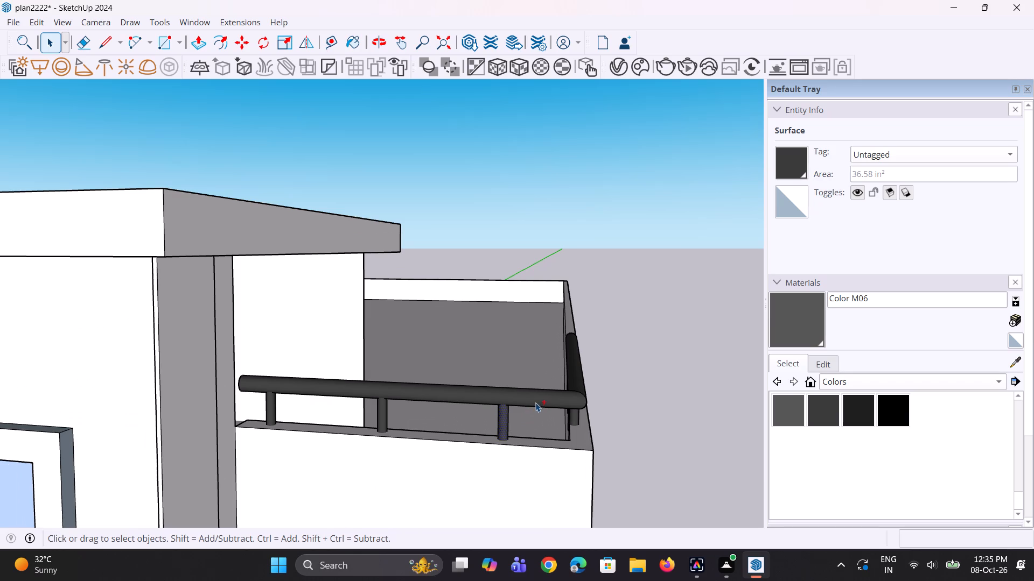
ctrl+click(536, 402)
ctrl+click(384, 414)
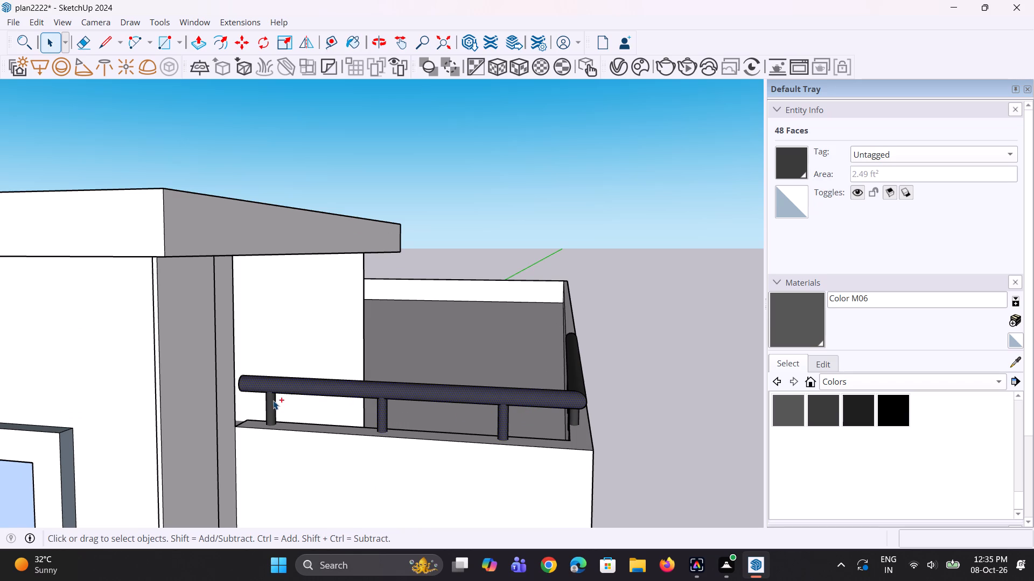
ctrl+click(273, 402)
scroll(239, 424, down, 3)
middle_drag(549, 382, 421, 386)
scroll(411, 424, up, 3)
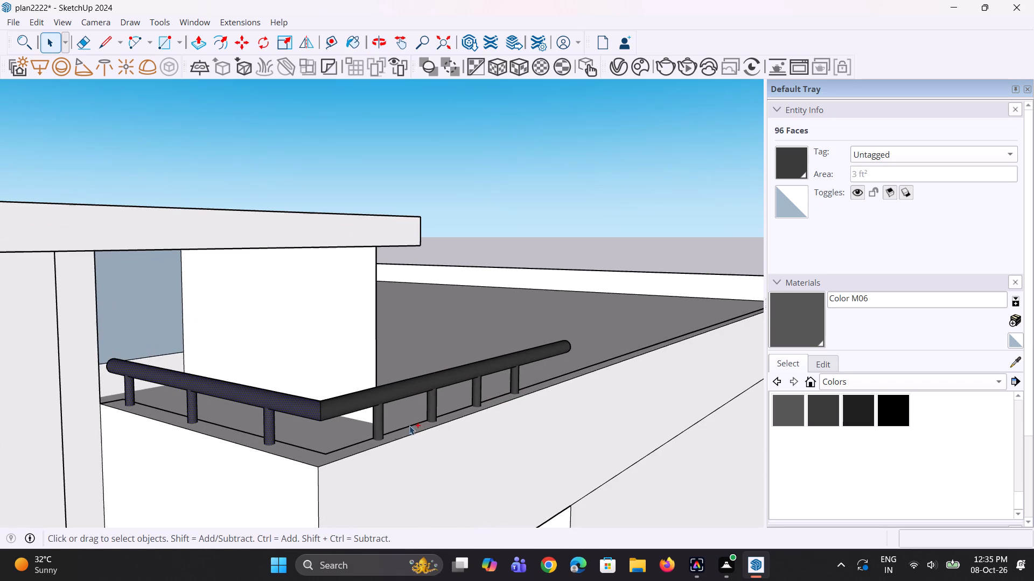
ctrl+click(379, 426)
ctrl+drag(399, 390, 404, 391)
ctrl+click(437, 404)
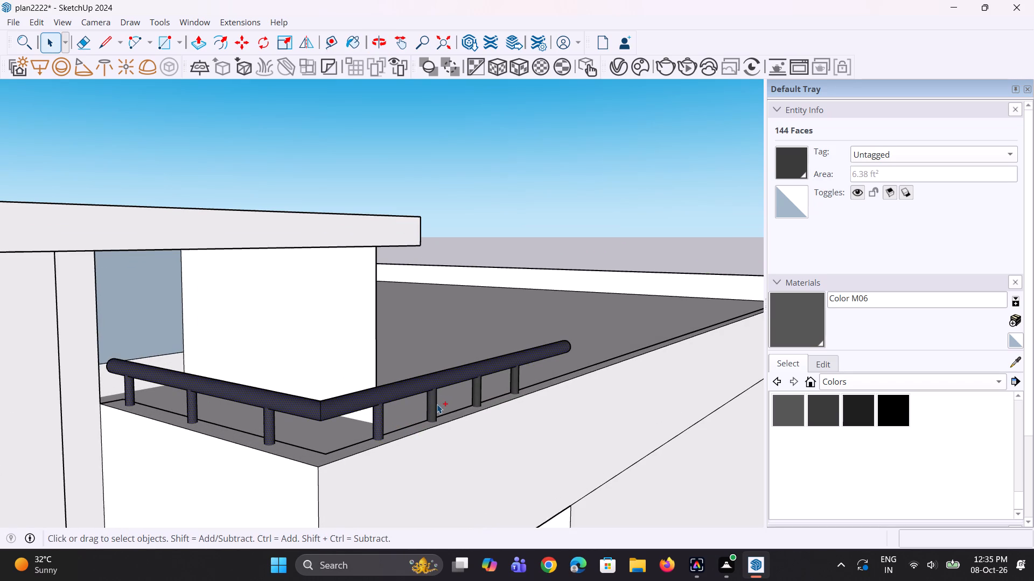
ctrl+click(477, 394)
ctrl+click(513, 386)
ctrl+right_click(513, 362)
click(579, 232)
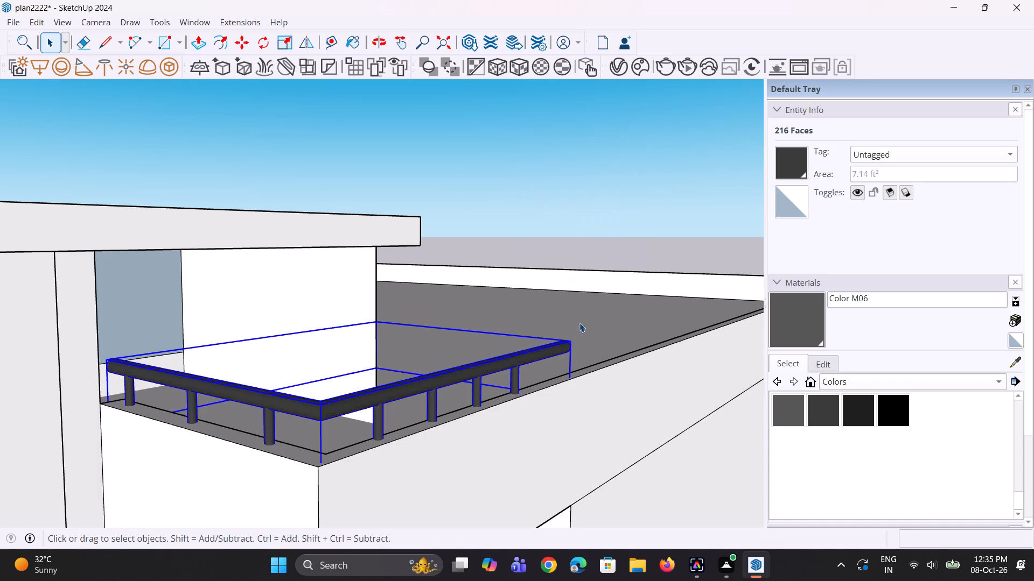
scroll(580, 339, down, 14)
middle_drag(582, 375, 617, 390)
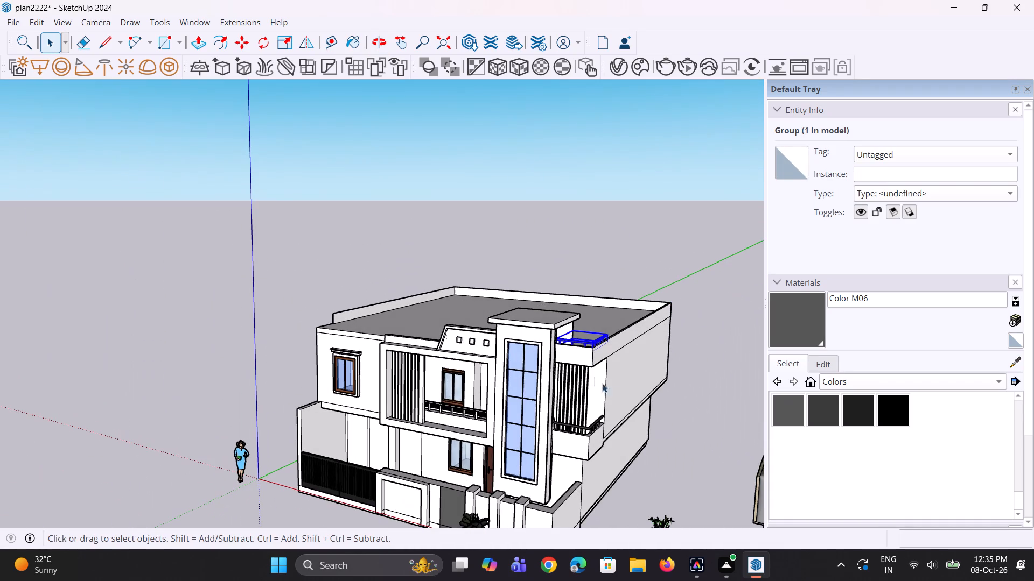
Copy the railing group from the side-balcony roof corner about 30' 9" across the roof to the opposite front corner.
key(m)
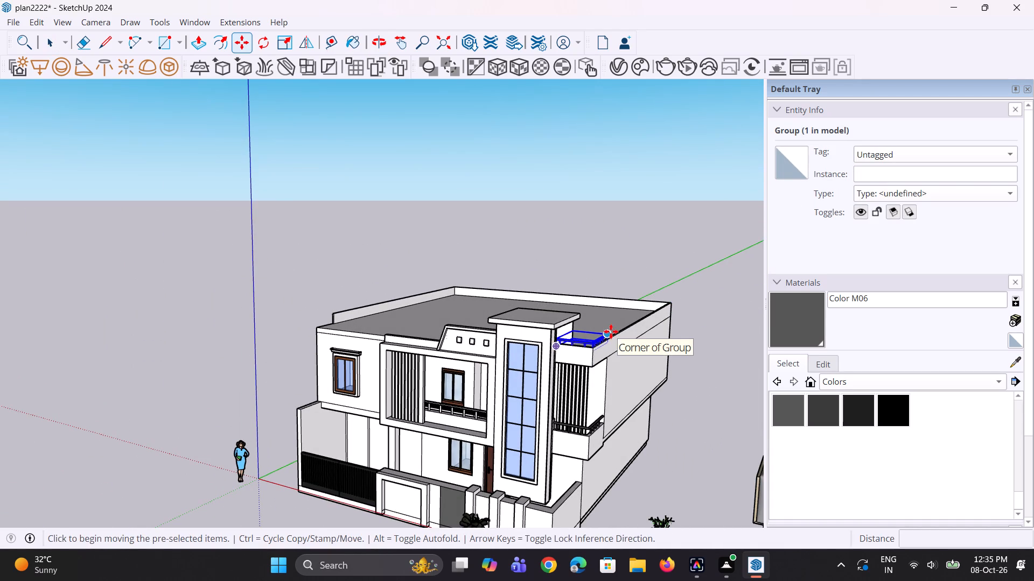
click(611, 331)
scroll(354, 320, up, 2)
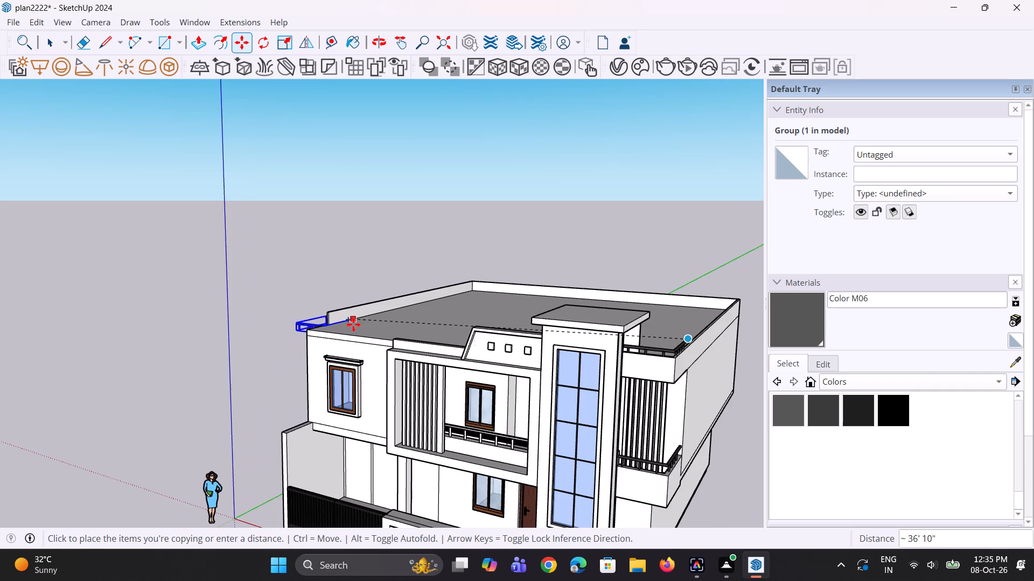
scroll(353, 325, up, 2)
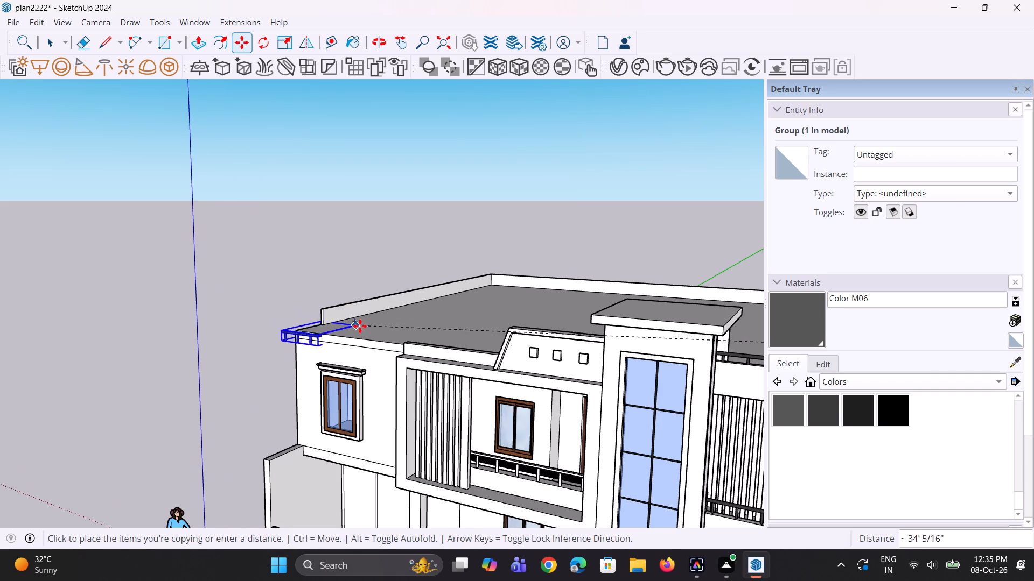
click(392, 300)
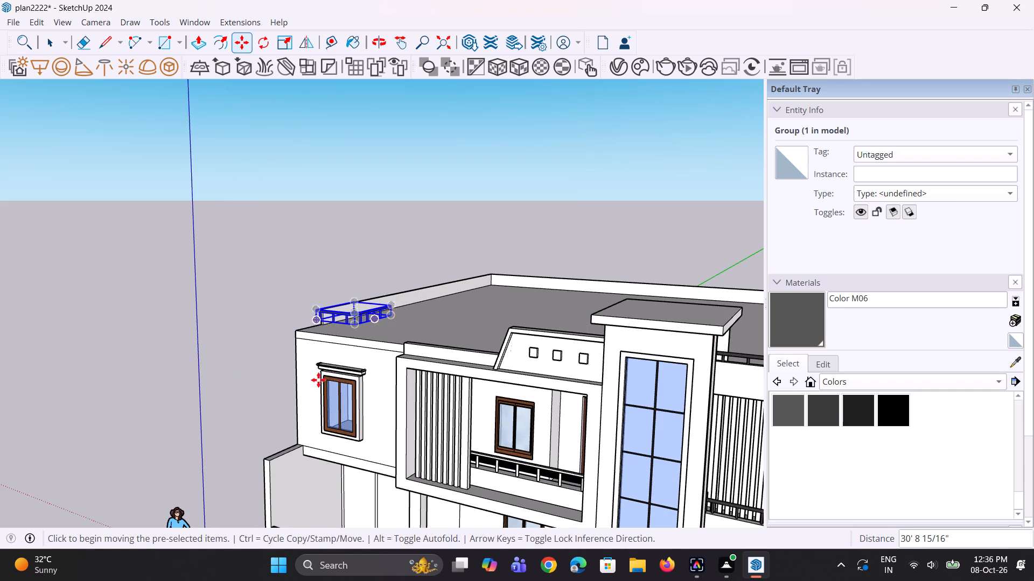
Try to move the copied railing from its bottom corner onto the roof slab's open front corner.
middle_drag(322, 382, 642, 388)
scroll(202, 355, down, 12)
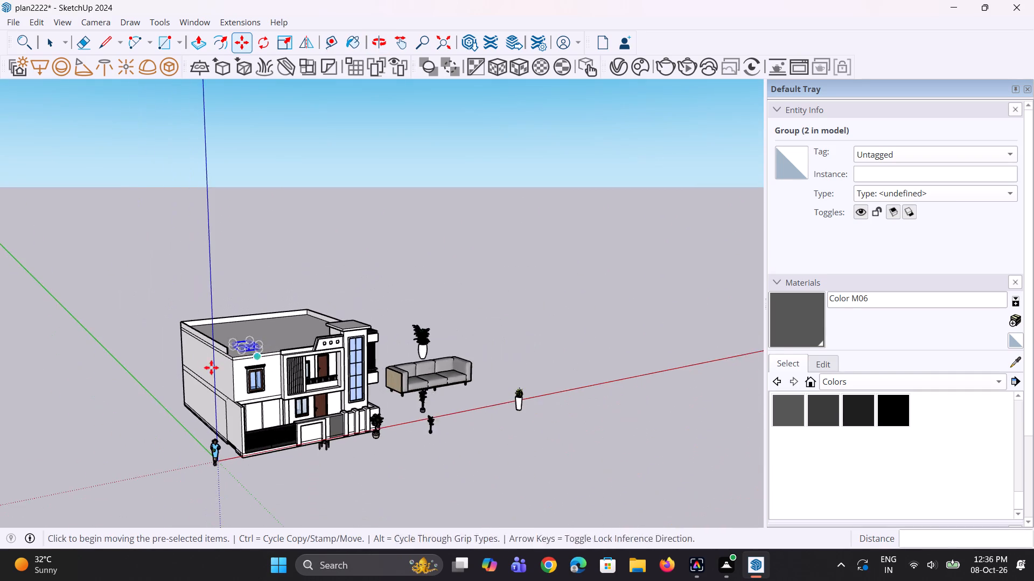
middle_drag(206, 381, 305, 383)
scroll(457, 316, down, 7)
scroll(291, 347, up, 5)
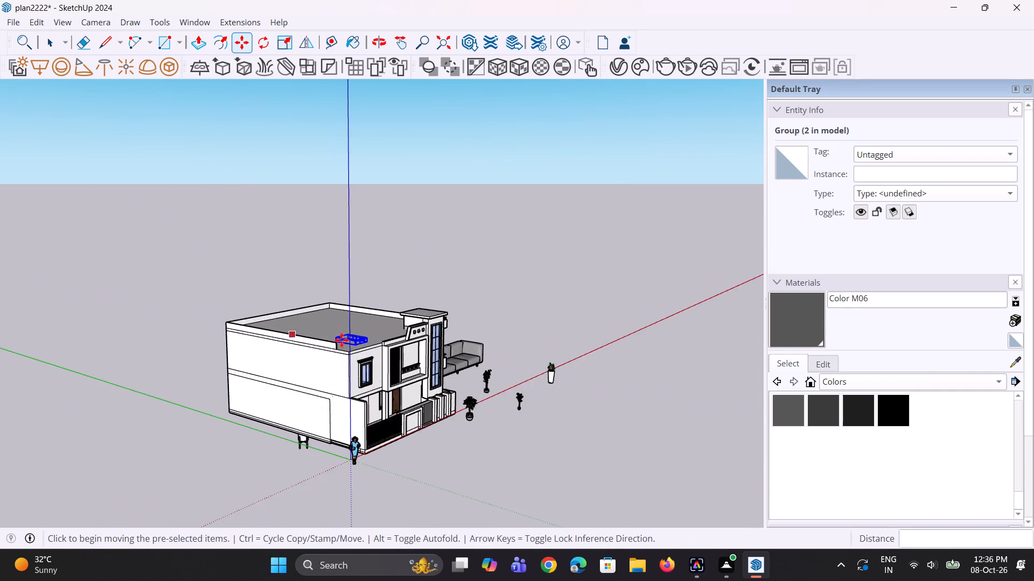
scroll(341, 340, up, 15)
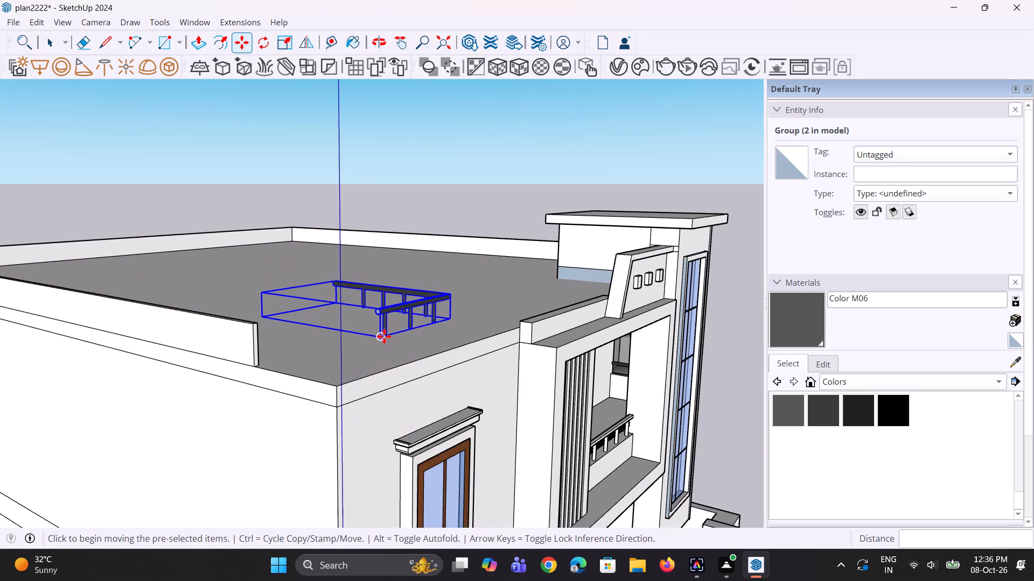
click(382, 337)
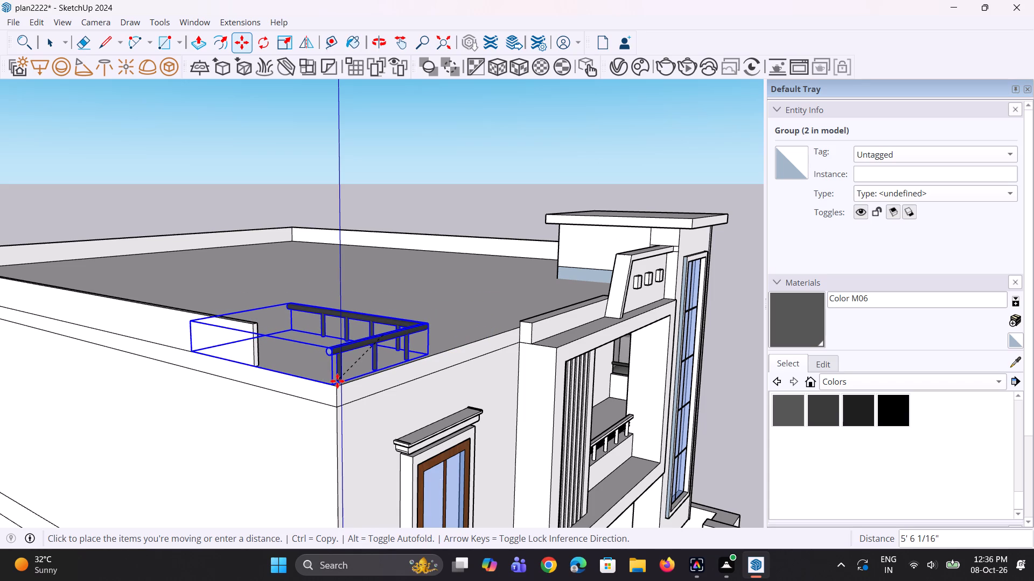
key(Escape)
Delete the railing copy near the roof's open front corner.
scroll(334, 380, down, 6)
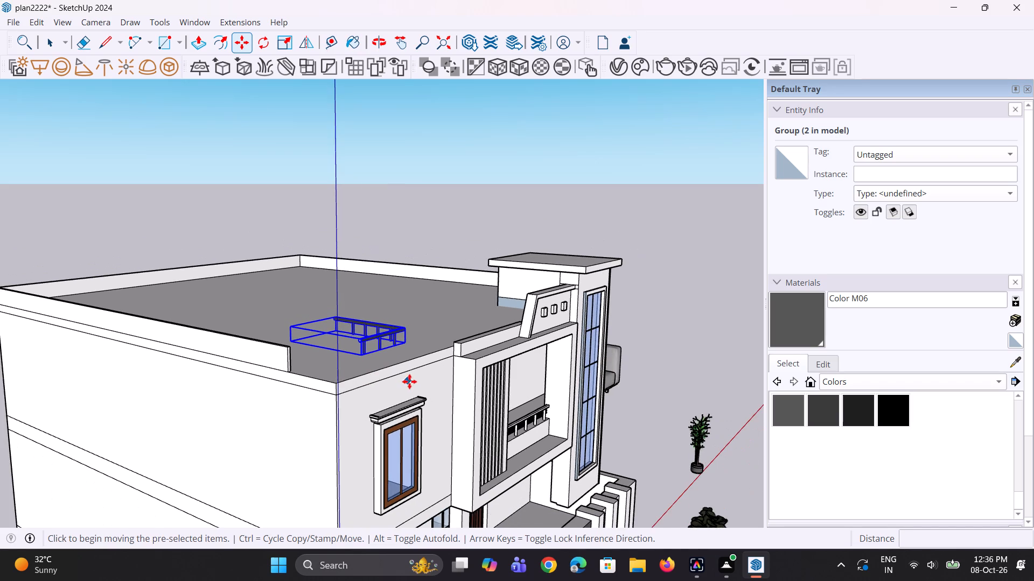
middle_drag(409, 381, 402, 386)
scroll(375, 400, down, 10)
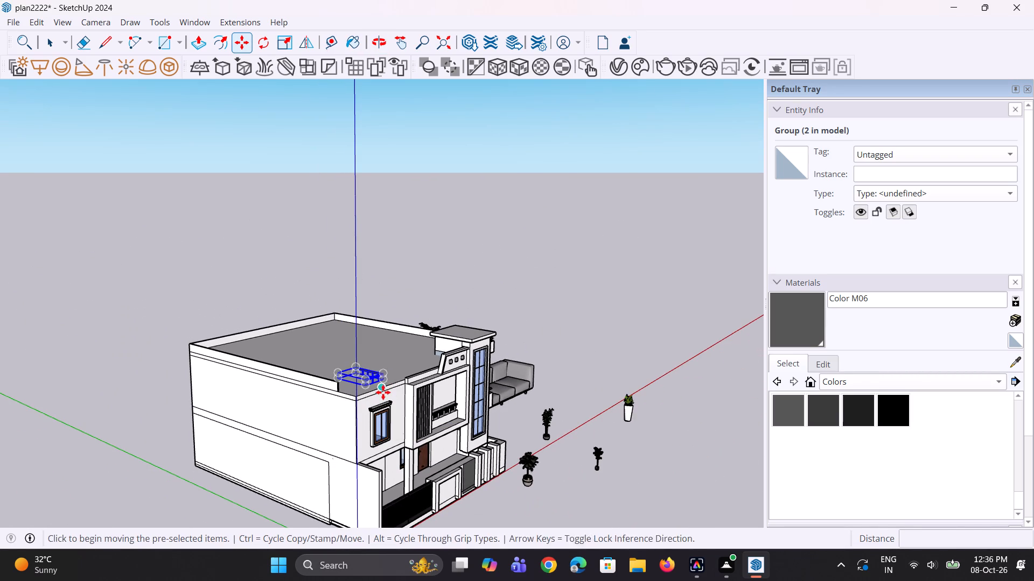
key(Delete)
Examine the house front and the arrangement of the plants and sofa beside it.
scroll(361, 337, down, 4)
middle_drag(490, 355, 402, 369)
middle_drag(434, 384, 436, 346)
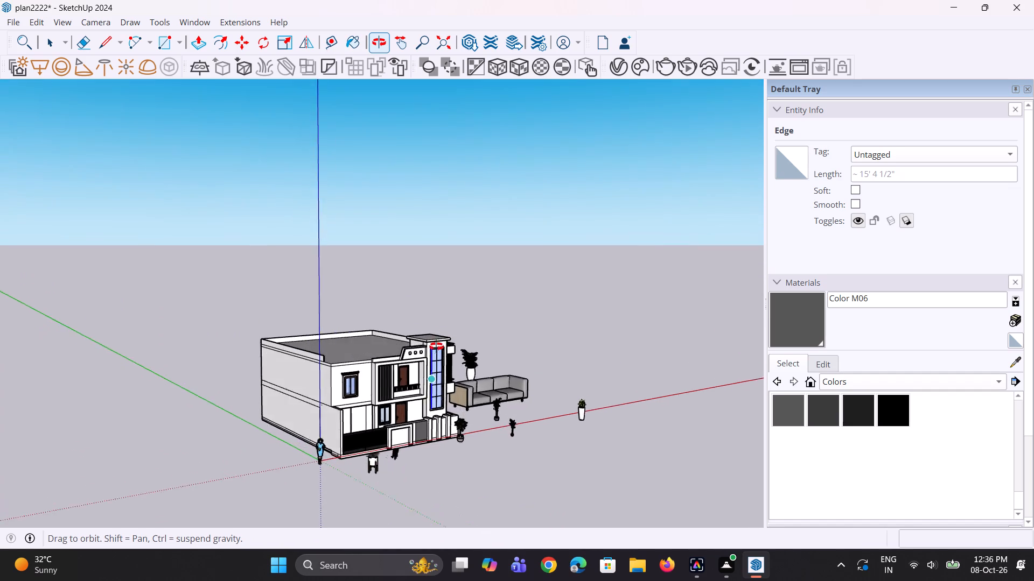
middle_drag(436, 346, 293, 379)
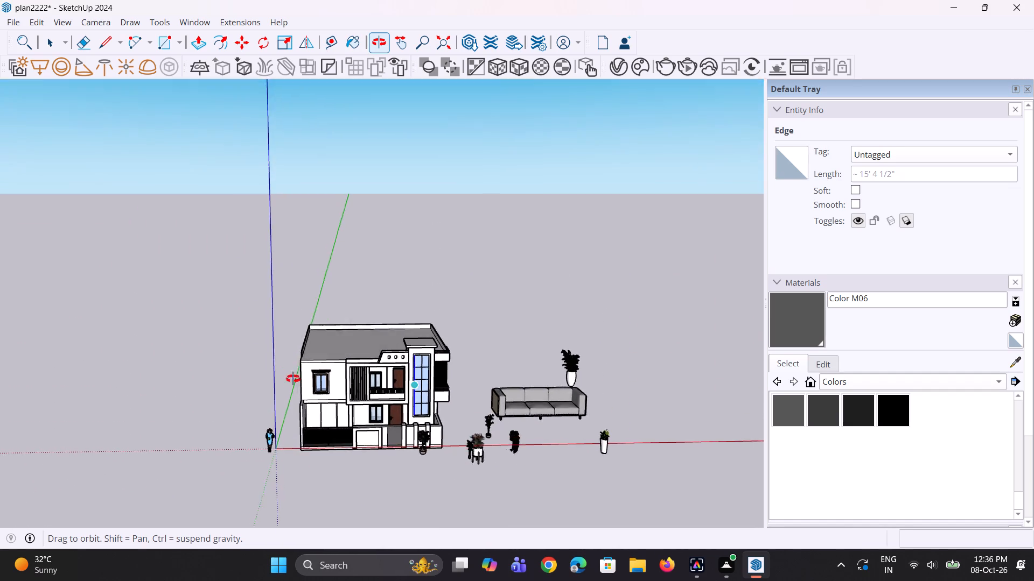
middle_drag(293, 379, 286, 372)
key(space)
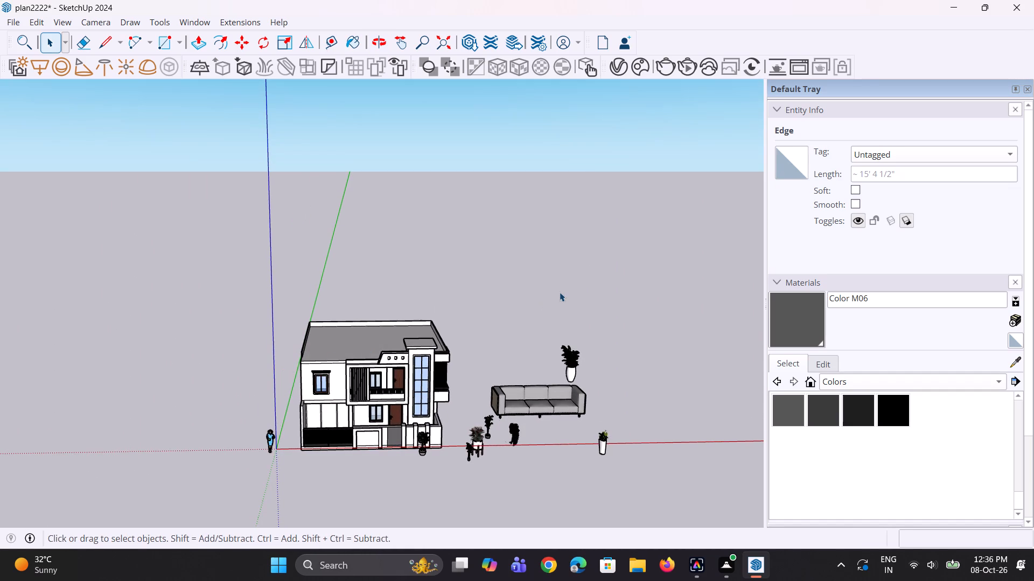
click(563, 290)
middle_drag(735, 320, 744, 313)
scroll(736, 314, up, 1)
scroll(378, 358, up, 7)
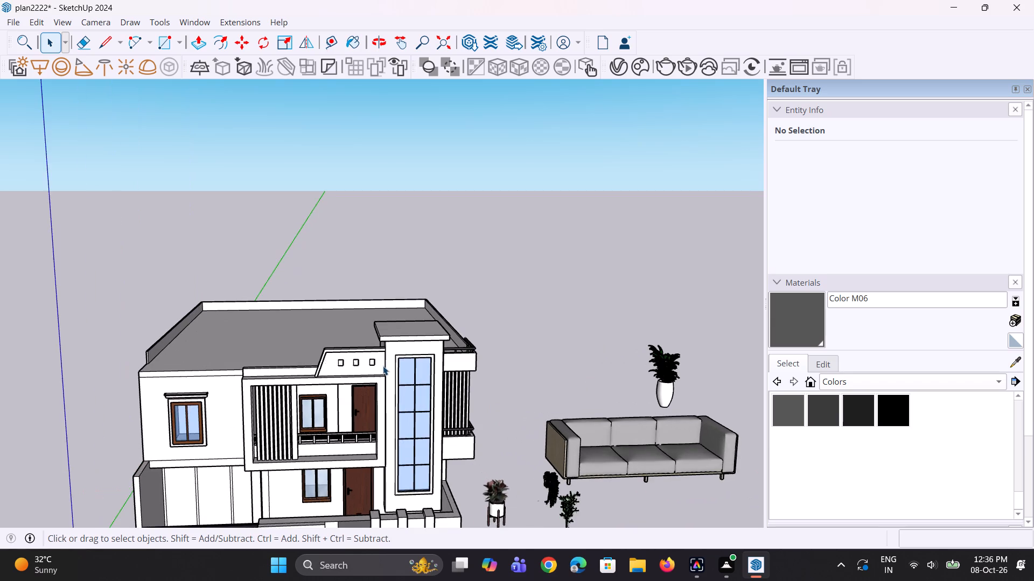
scroll(383, 366, down, 3)
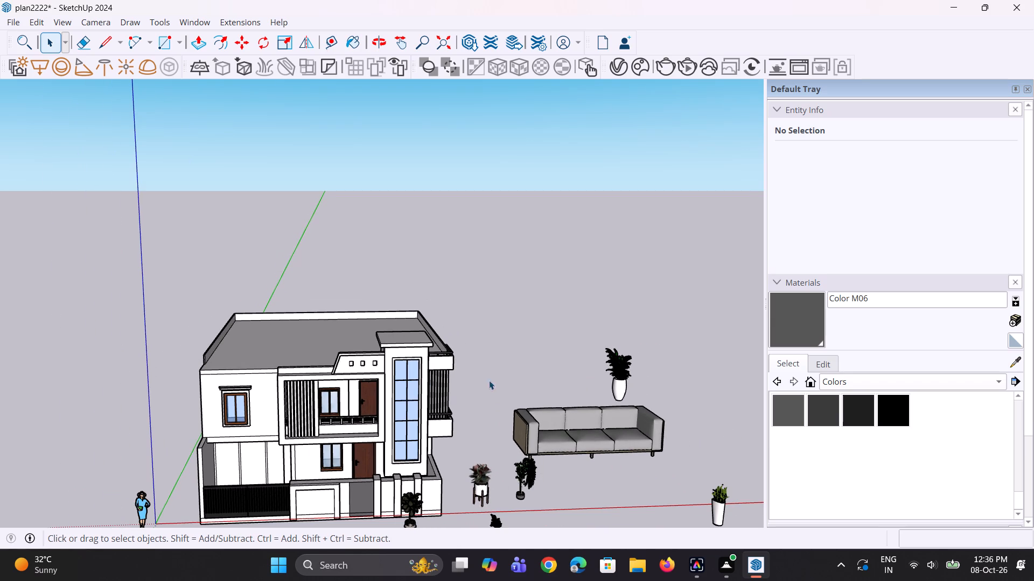
scroll(550, 427, down, 2)
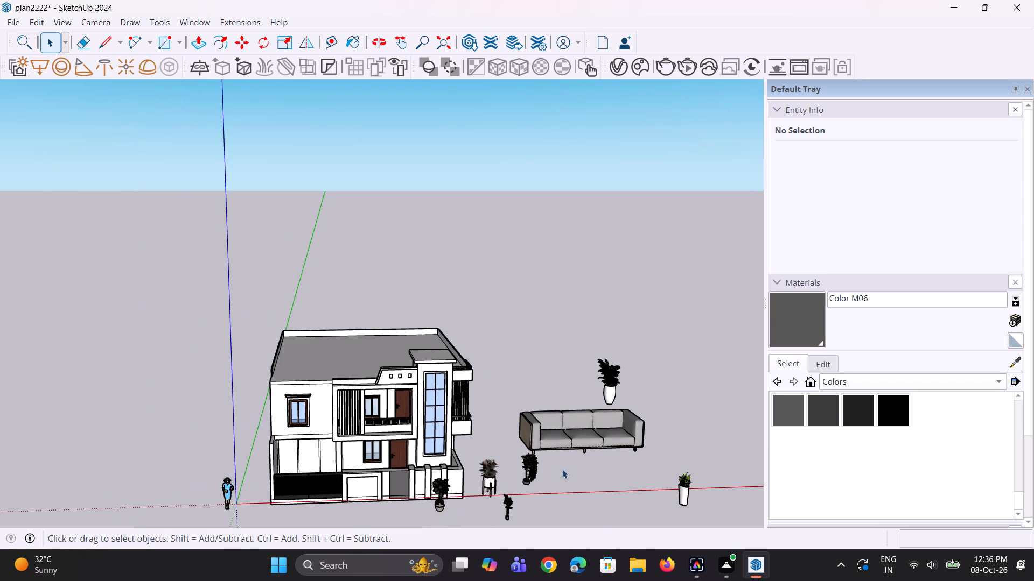
scroll(536, 475, down, 1)
scroll(527, 492, up, 15)
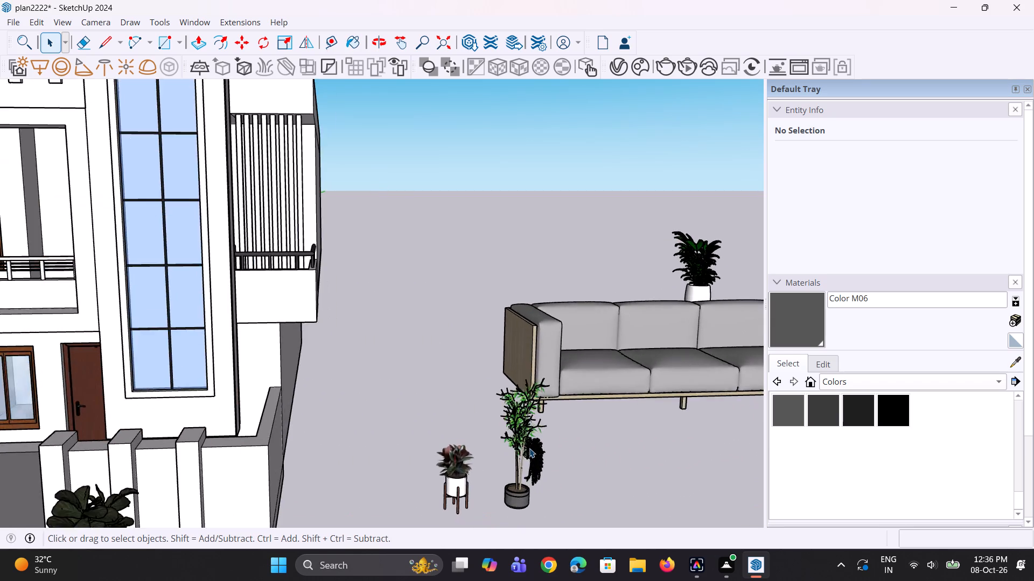
scroll(529, 448, up, 6)
scroll(528, 445, down, 3)
Move the small dark Philodendron plant about 33' along the red axis, out from behind the tall potted plant.
drag(515, 423, 590, 477)
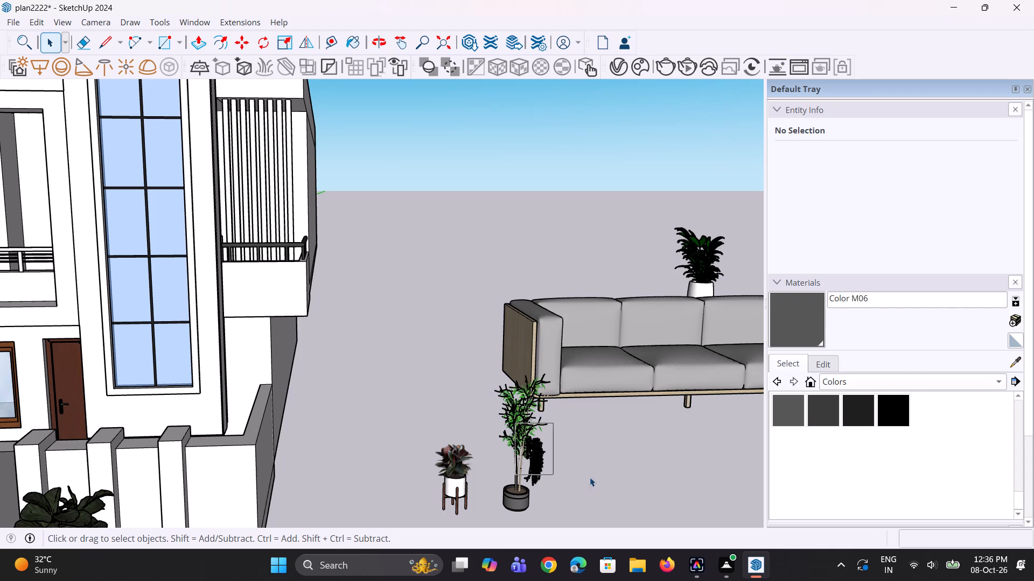
drag(590, 477, 631, 463)
click(520, 471)
click(534, 469)
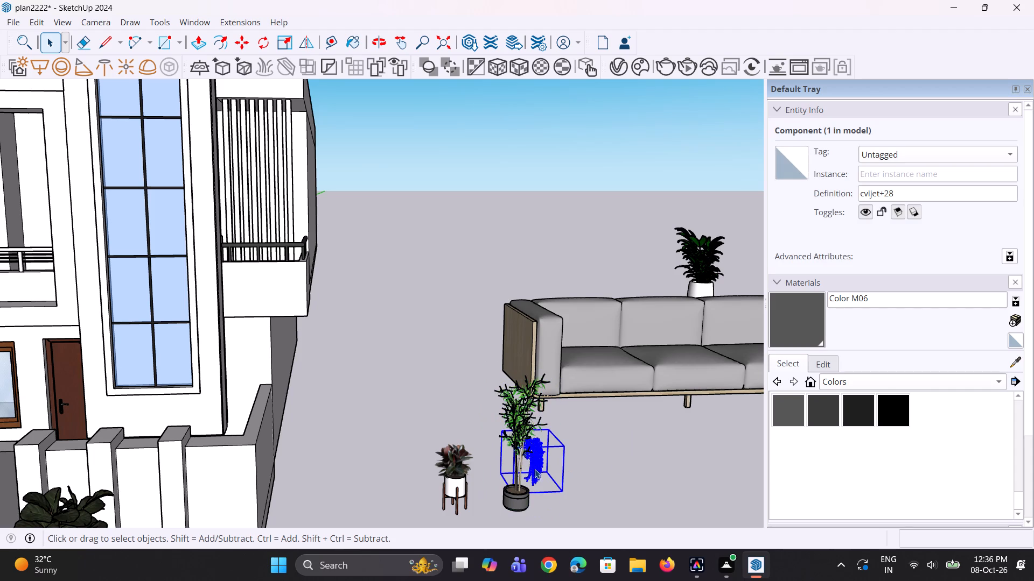
key(m)
click(538, 468)
click(716, 456)
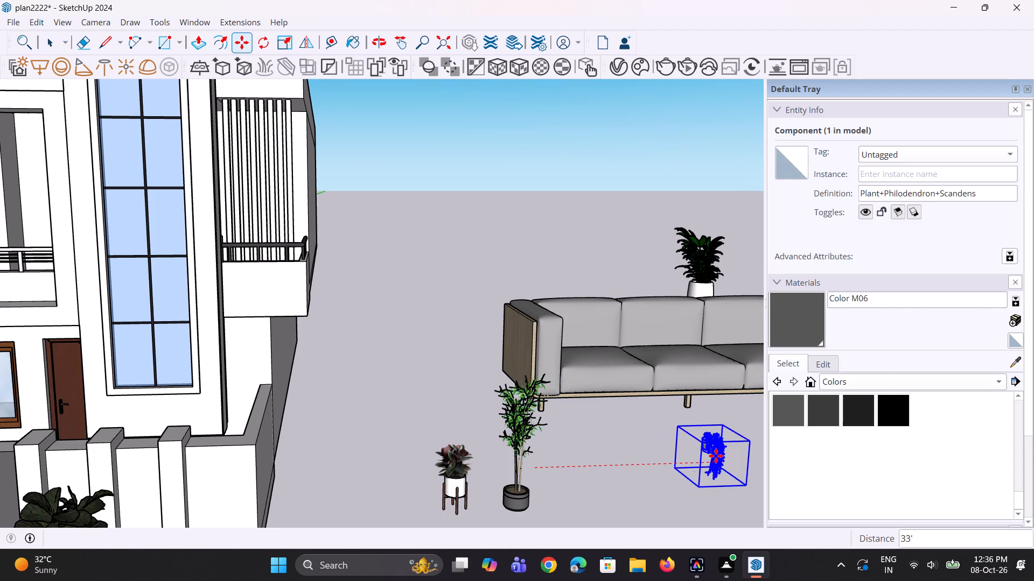
Copy the dark palm-like potted plant beside the legged-stand plant onto the roof's open front corner, about 47' away.
scroll(553, 424, down, 7)
scroll(501, 426, down, 1)
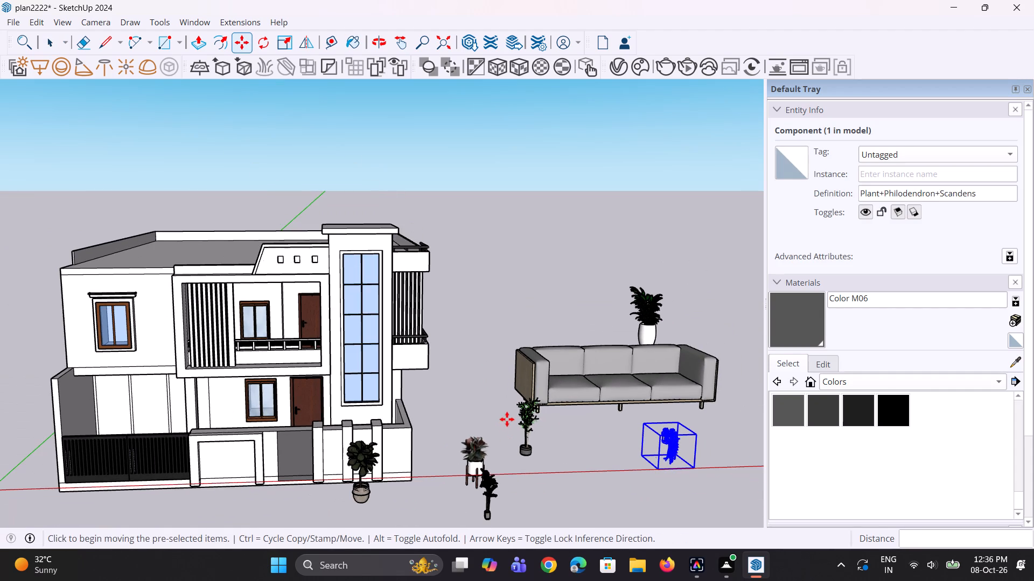
key(space)
scroll(502, 525, up, 6)
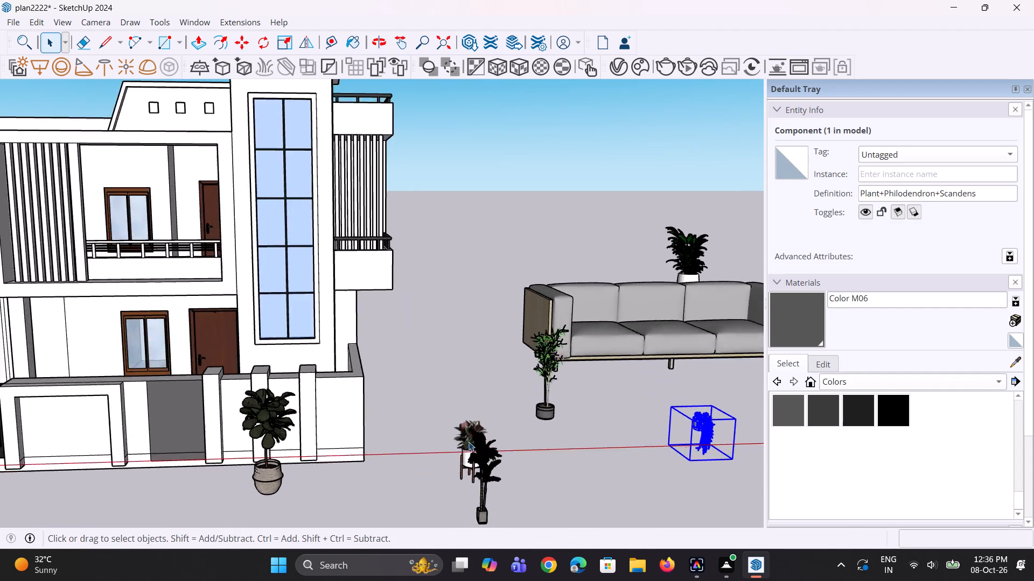
scroll(469, 442, up, 7)
scroll(511, 458, down, 19)
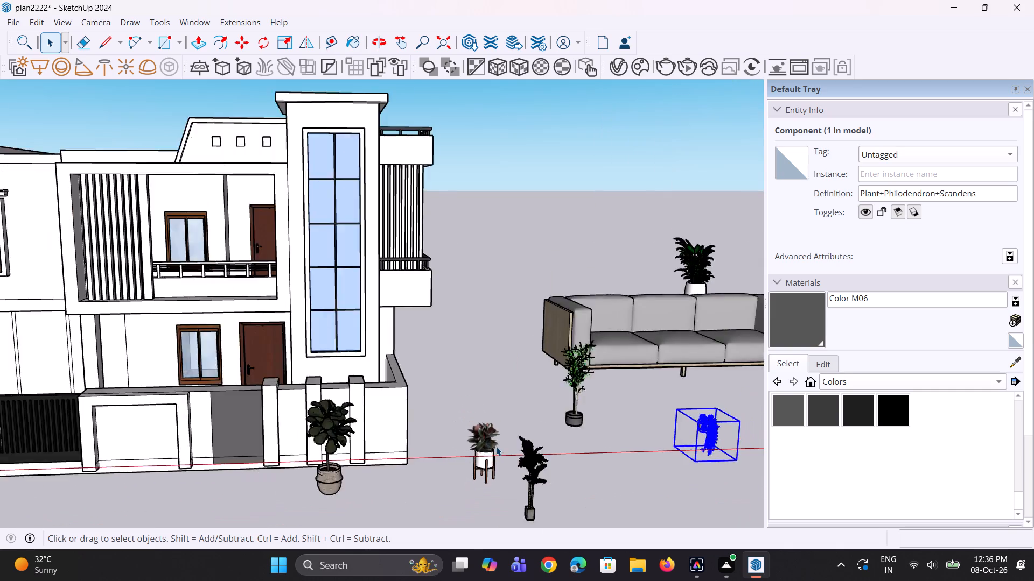
scroll(496, 447, down, 1)
click(516, 474)
scroll(518, 481, up, 3)
key(m)
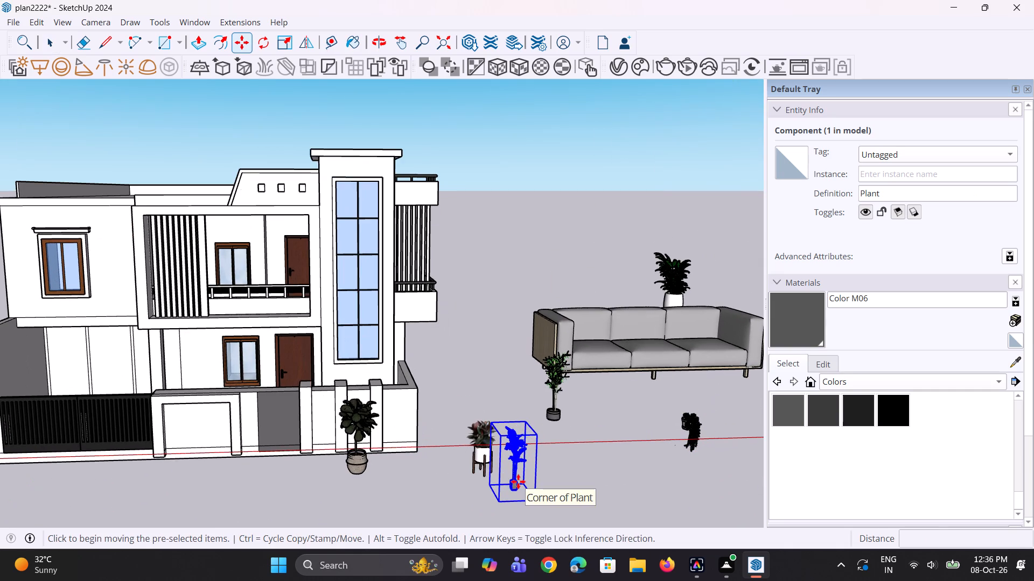
drag(525, 479, 540, 502)
scroll(568, 471, down, 7)
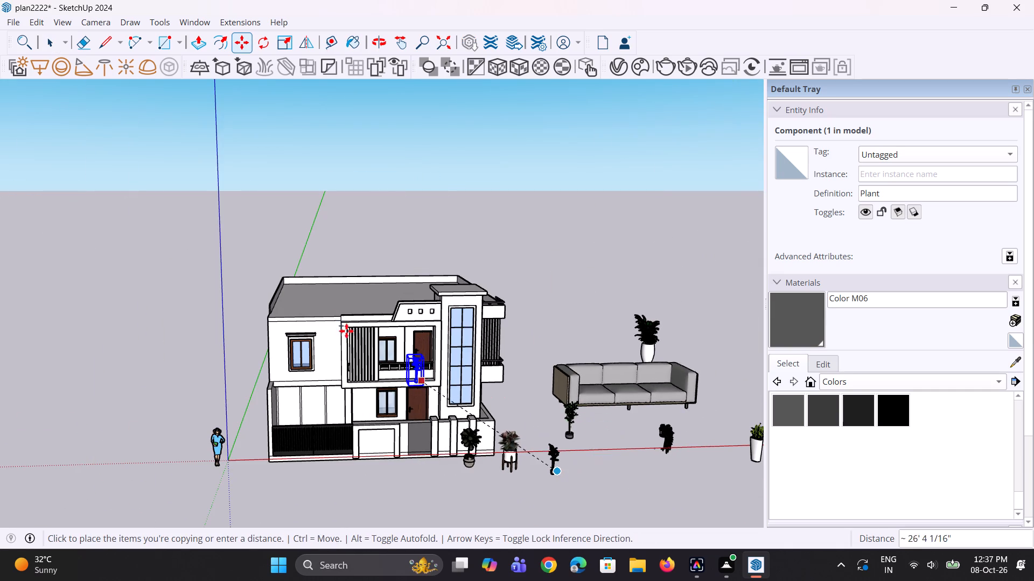
scroll(327, 318, up, 5)
middle_drag(301, 313, 422, 289)
scroll(422, 289, down, 3)
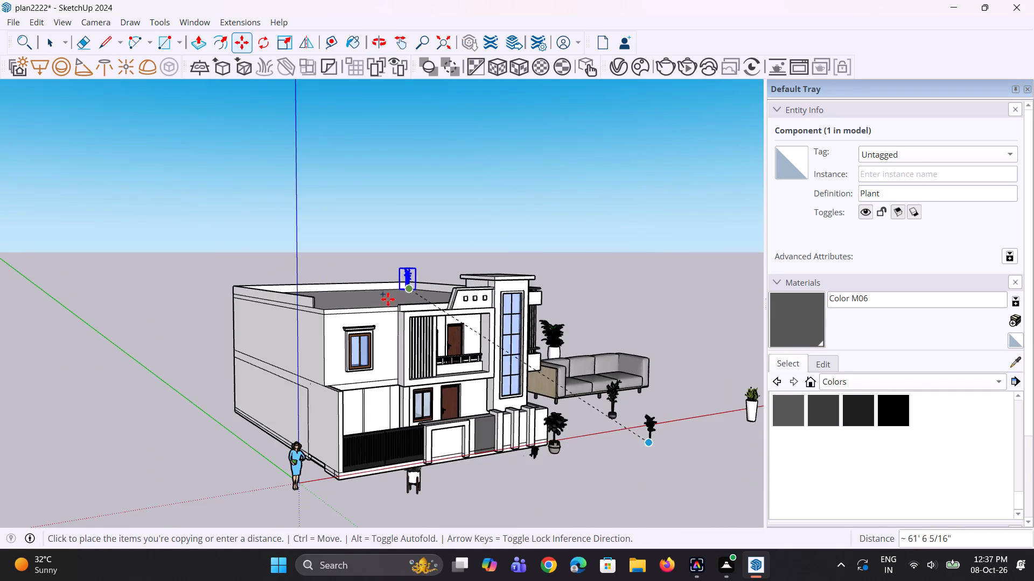
scroll(350, 316, up, 8)
middle_drag(336, 321, 332, 377)
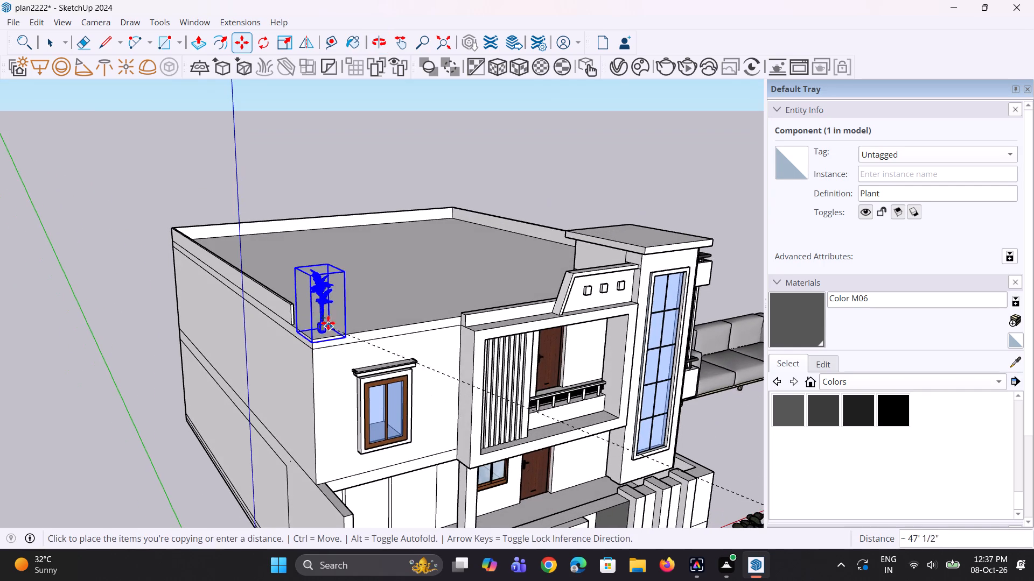
click(327, 325)
middle_drag(343, 356, 326, 277)
middle_drag(337, 281, 338, 317)
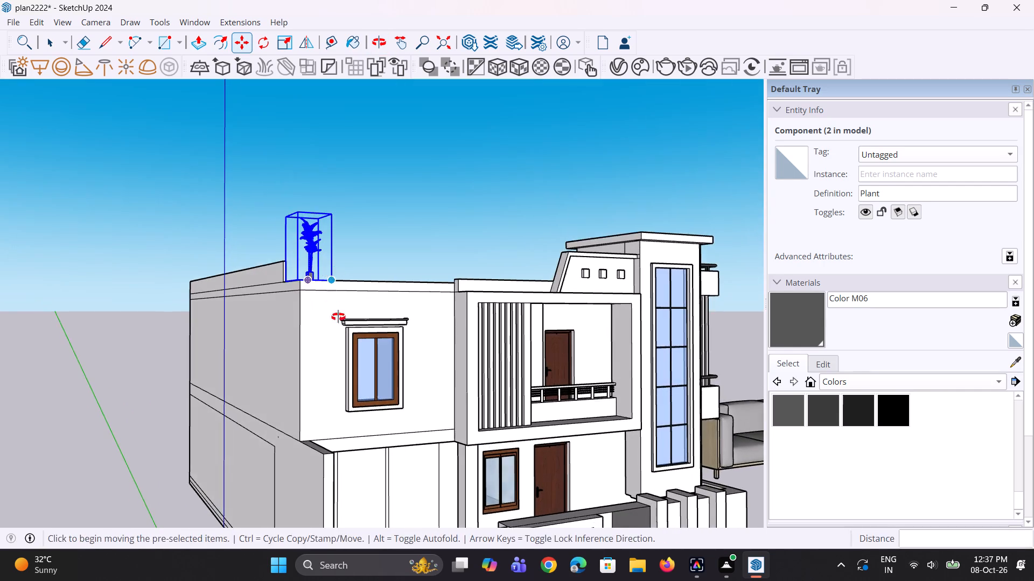
middle_drag(338, 317, 330, 356)
key(space)
key(space)
Push/pull the rear face of the raised front parapet with three square openings, and the small adjoining end face about 6 1/2".
middle_drag(432, 340, 309, 371)
scroll(430, 314, up, 2)
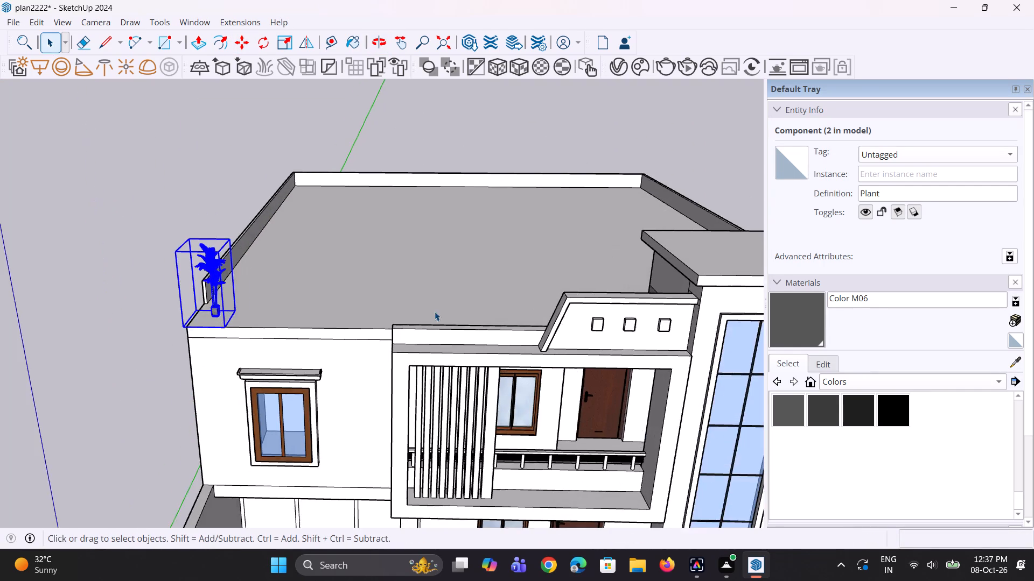
scroll(435, 311, up, 2)
middle_drag(418, 330, 578, 312)
scroll(567, 284, up, 1)
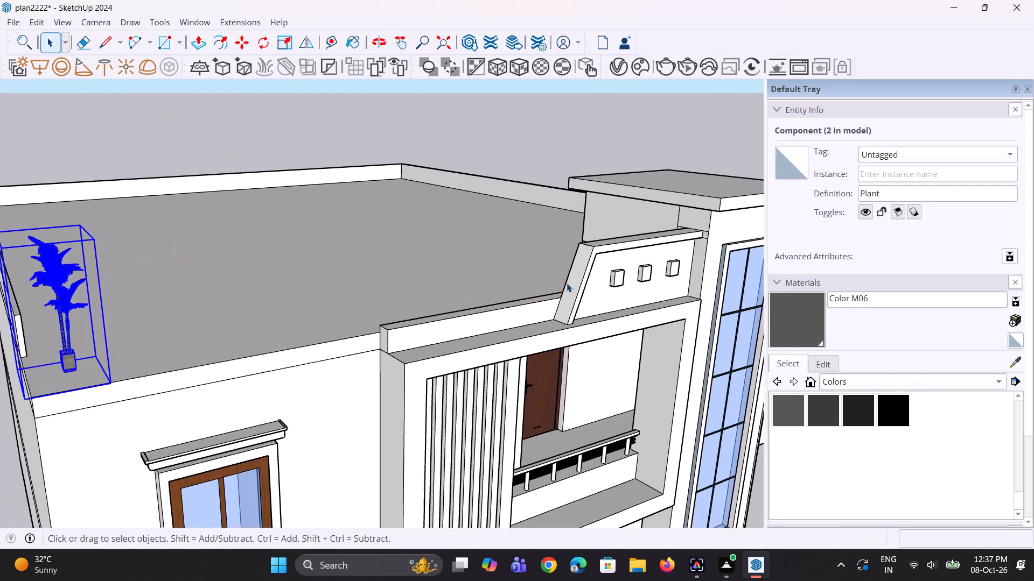
scroll(567, 283, up, 2)
middle_drag(572, 286, 603, 358)
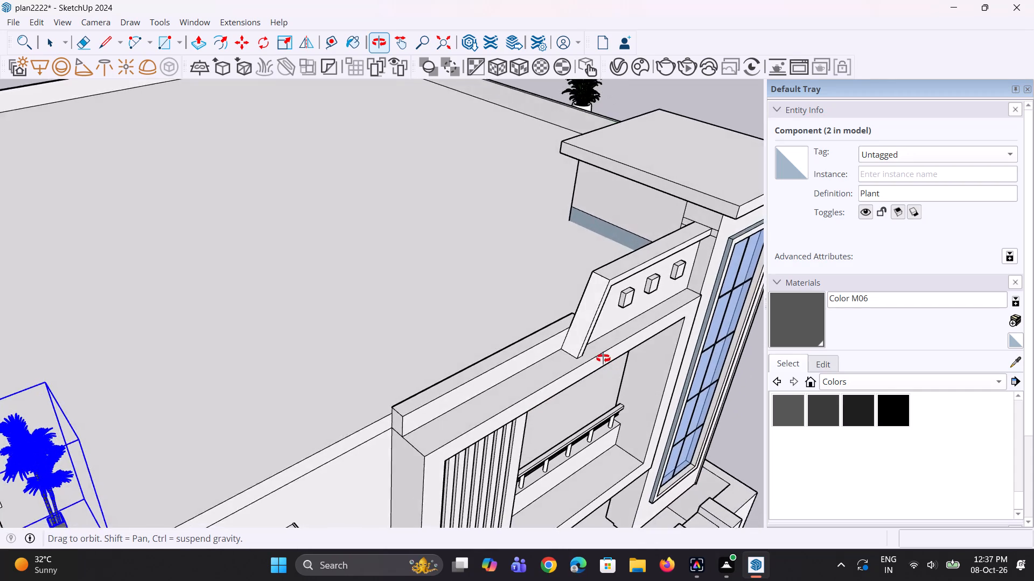
middle_drag(603, 358, 609, 379)
scroll(581, 334, up, 2)
middle_drag(596, 347, 742, 363)
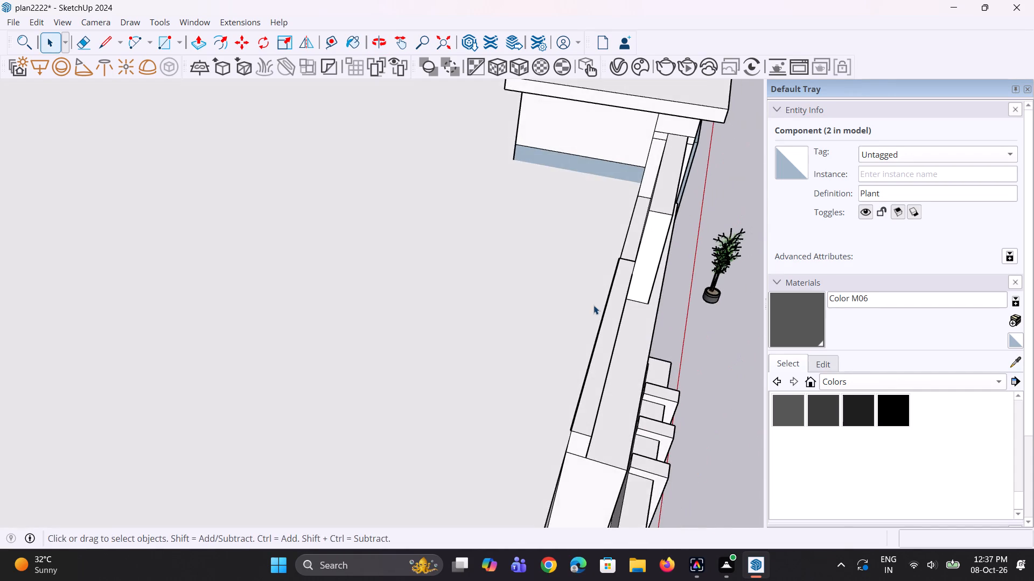
scroll(593, 304, up, 1)
middle_drag(614, 315, 689, 349)
key(p)
click(669, 208)
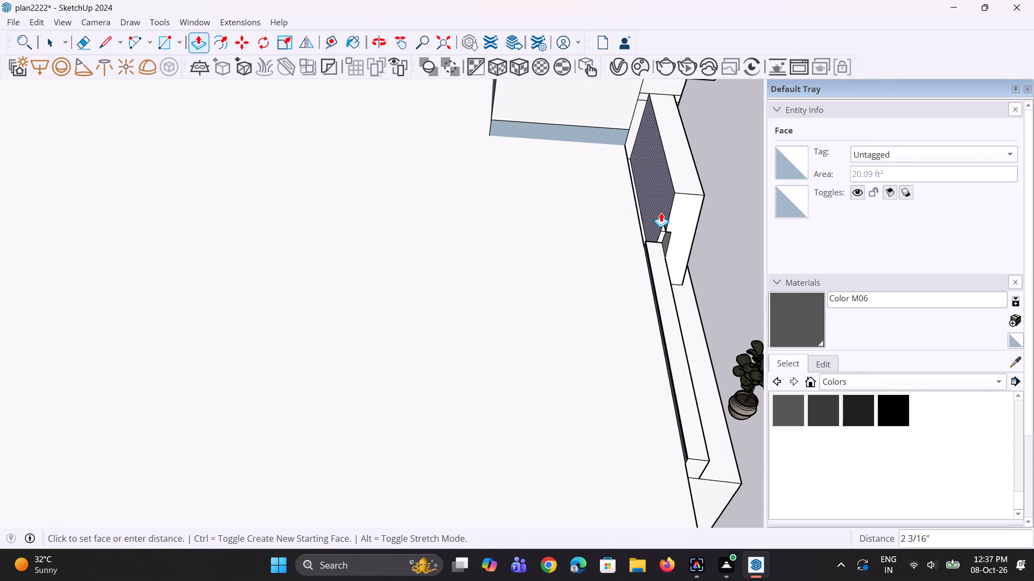
click(653, 285)
click(663, 242)
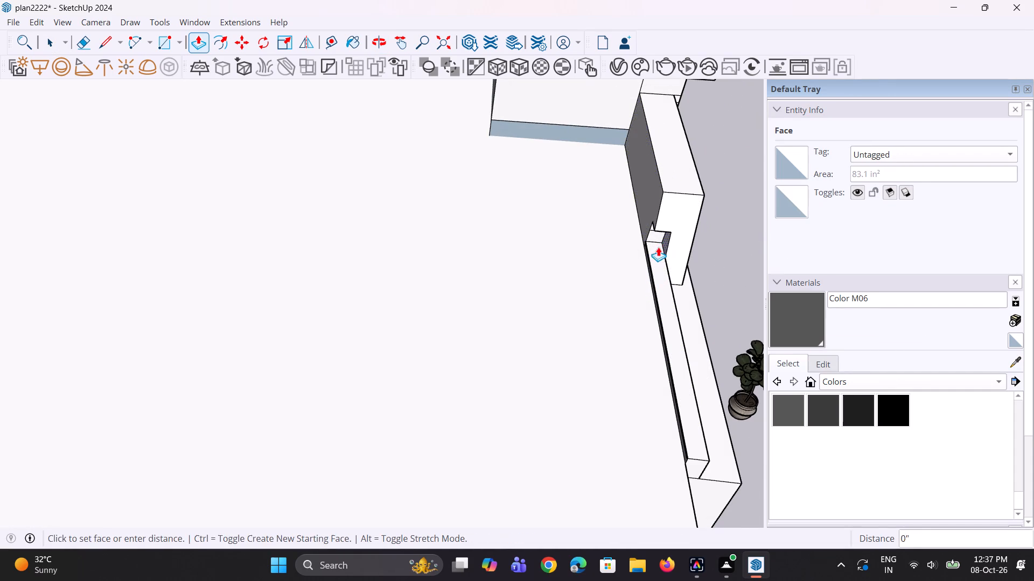
drag(649, 276, 649, 286)
Examine the adjusted front parapet and the roof edge running to the corner with the copied plant.
scroll(675, 335, up, 1)
middle_drag(673, 339, 549, 306)
scroll(589, 307, up, 2)
middle_drag(589, 309, 524, 264)
scroll(524, 264, down, 8)
middle_drag(451, 314, 455, 255)
scroll(464, 263, down, 7)
middle_drag(463, 301, 441, 330)
scroll(359, 315, up, 3)
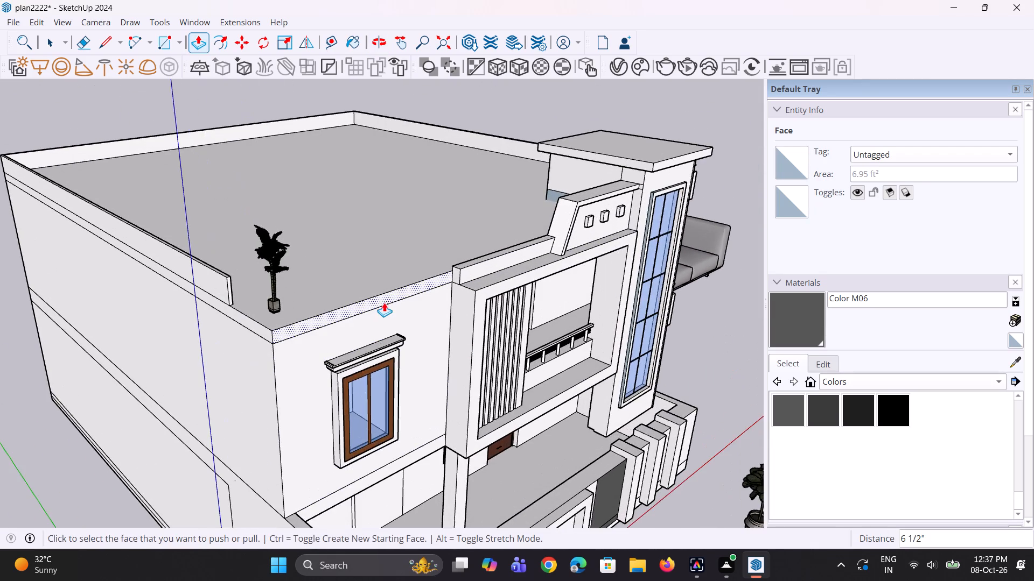
Outline a strip on the roof behind the front edge, drawing a short line from the parapet end and one parallel to the edge.
middle_drag(415, 292, 444, 306)
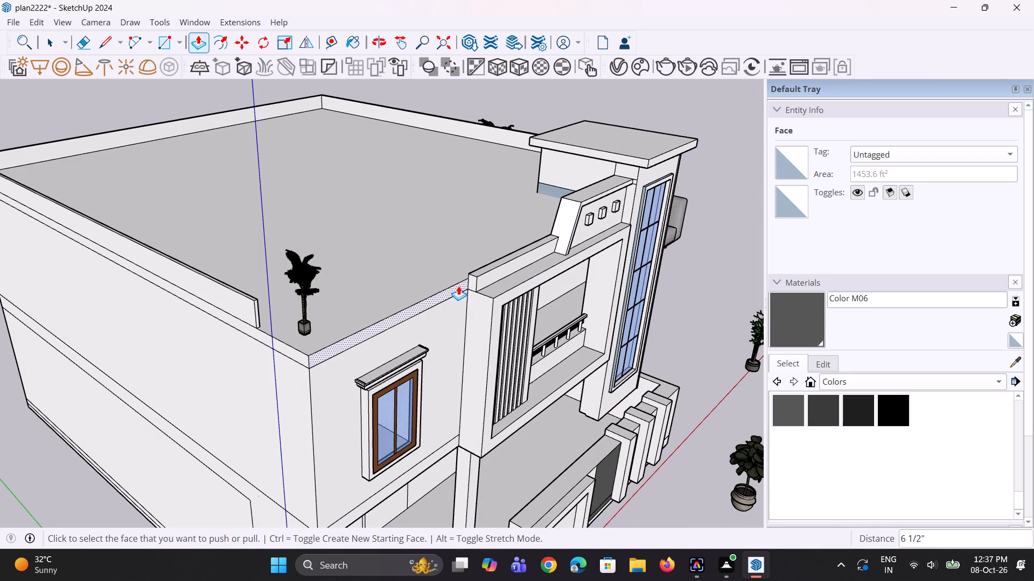
middle_drag(462, 302, 479, 344)
scroll(473, 316, up, 1)
key(l)
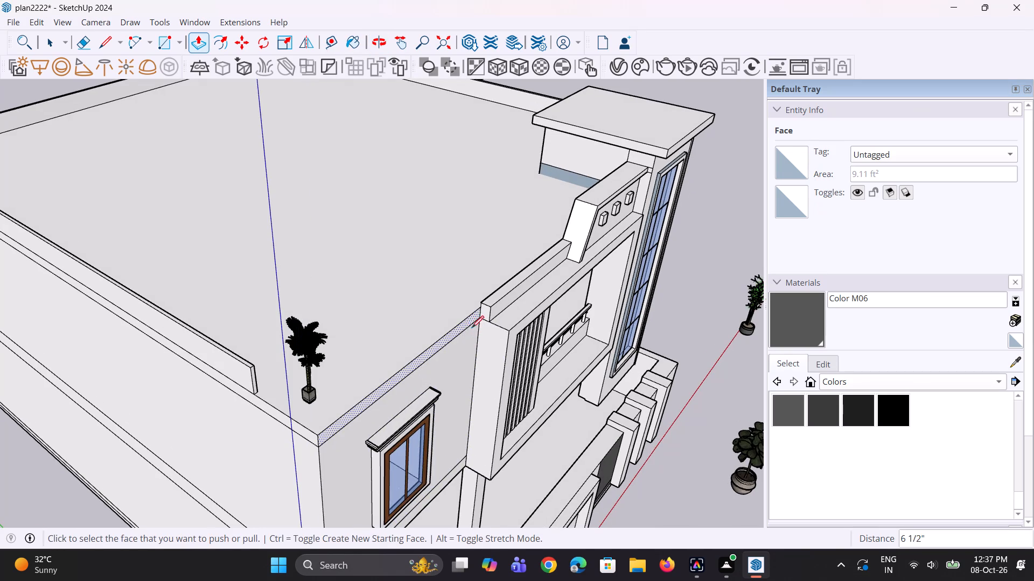
scroll(485, 310, up, 2)
click(474, 308)
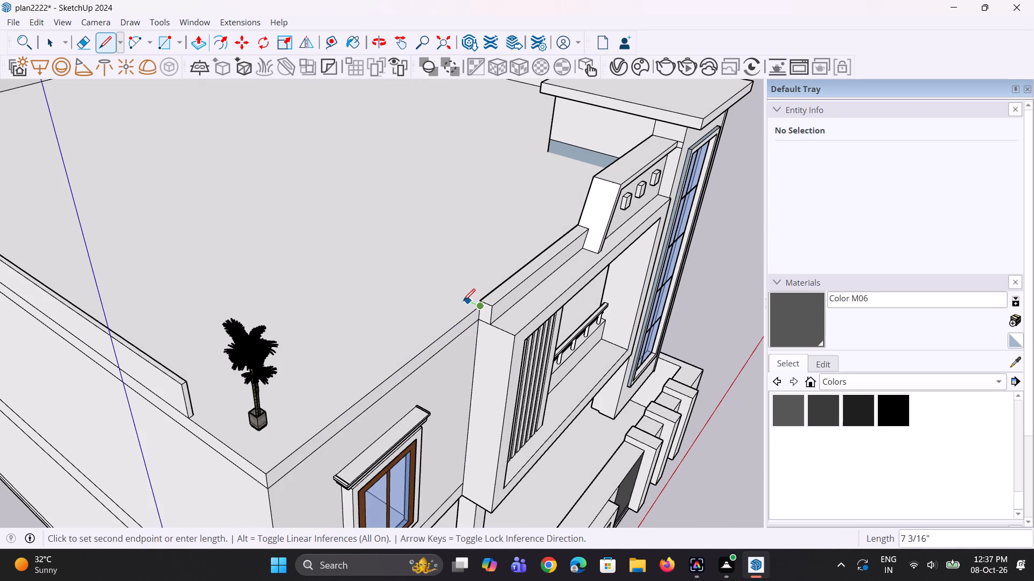
click(450, 295)
click(231, 449)
key(space)
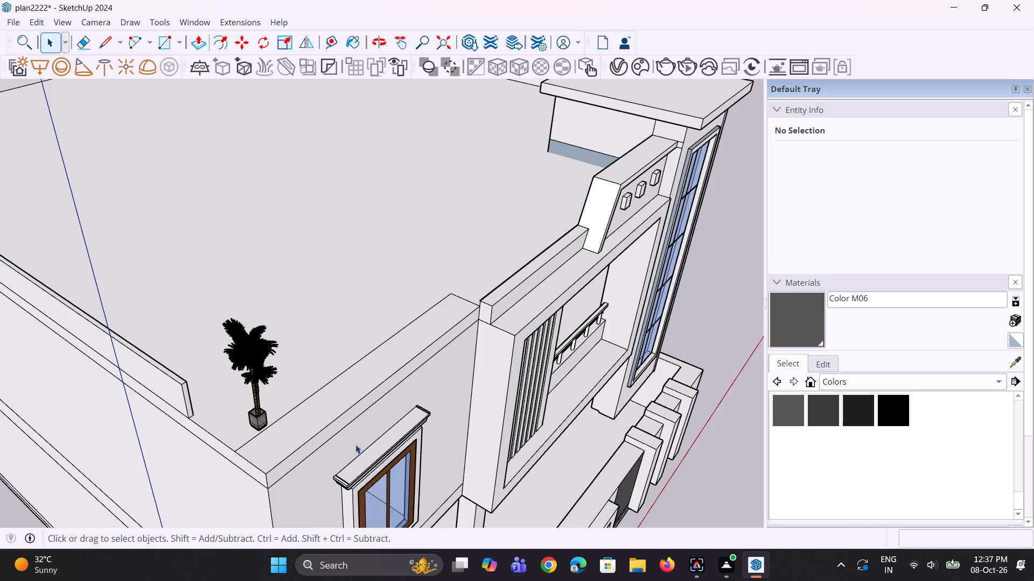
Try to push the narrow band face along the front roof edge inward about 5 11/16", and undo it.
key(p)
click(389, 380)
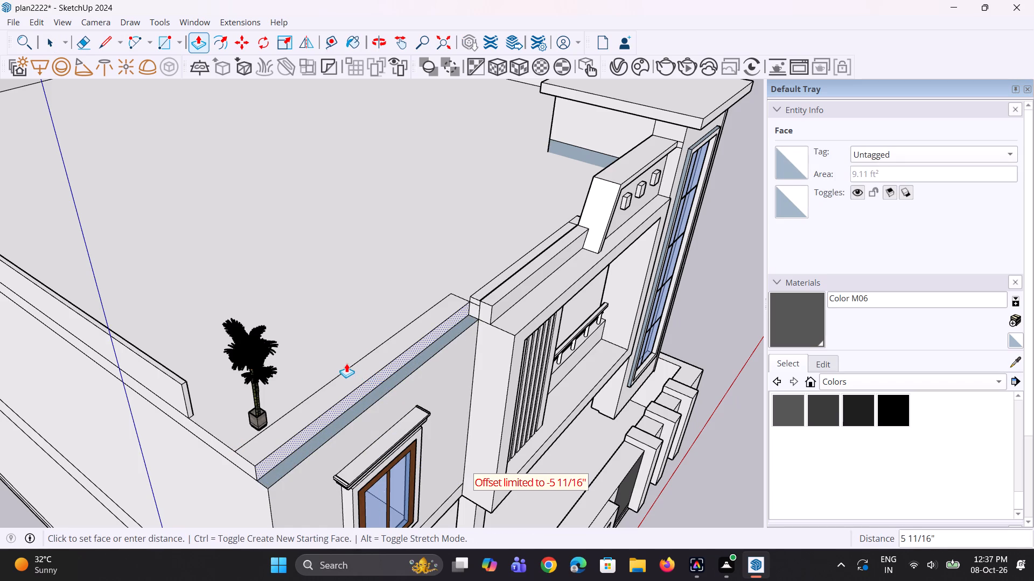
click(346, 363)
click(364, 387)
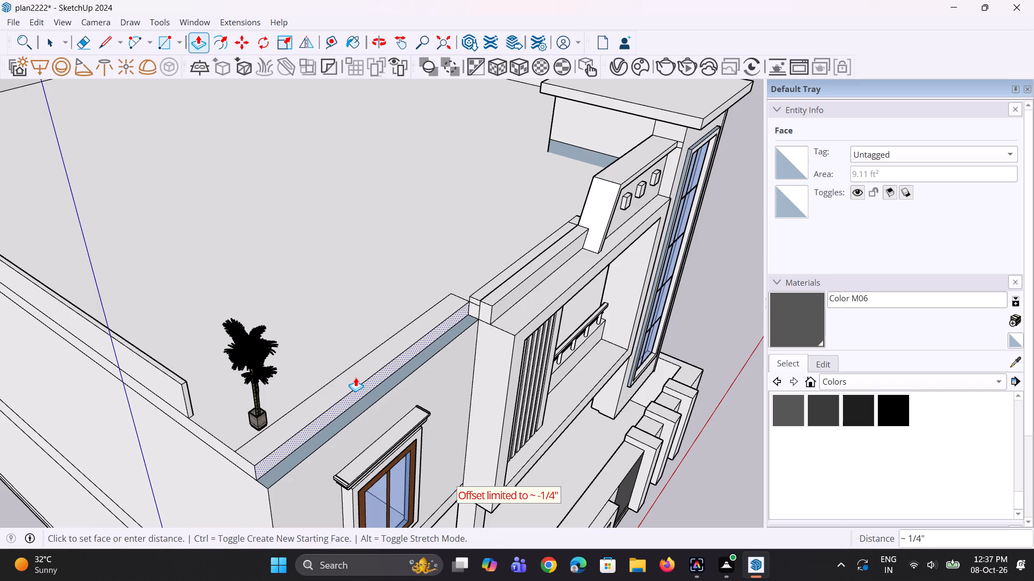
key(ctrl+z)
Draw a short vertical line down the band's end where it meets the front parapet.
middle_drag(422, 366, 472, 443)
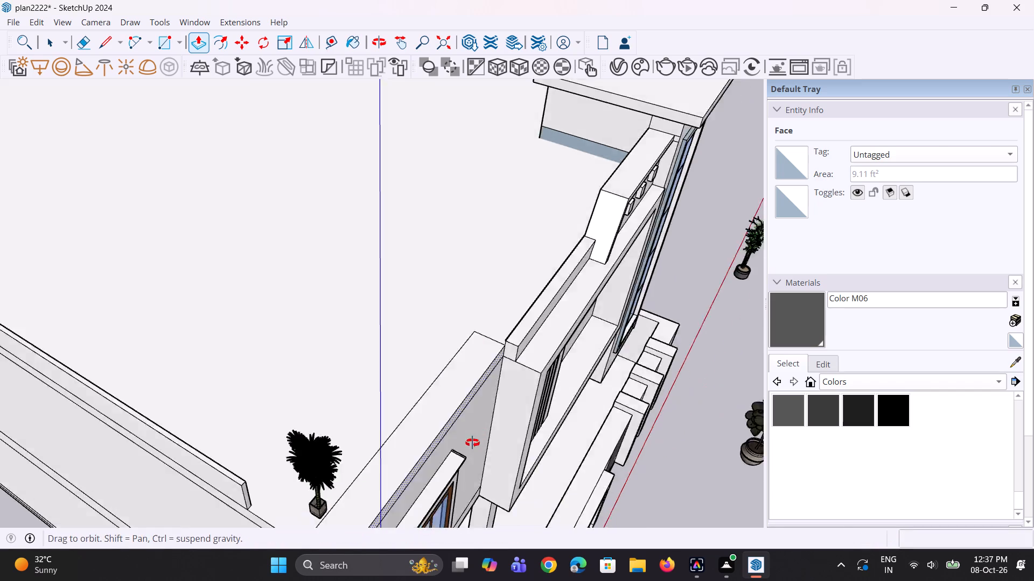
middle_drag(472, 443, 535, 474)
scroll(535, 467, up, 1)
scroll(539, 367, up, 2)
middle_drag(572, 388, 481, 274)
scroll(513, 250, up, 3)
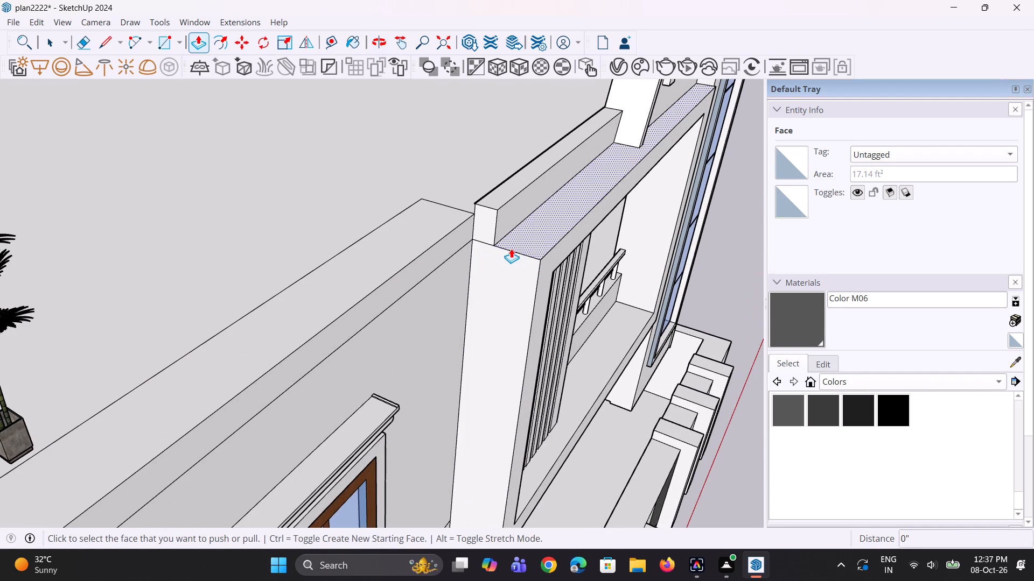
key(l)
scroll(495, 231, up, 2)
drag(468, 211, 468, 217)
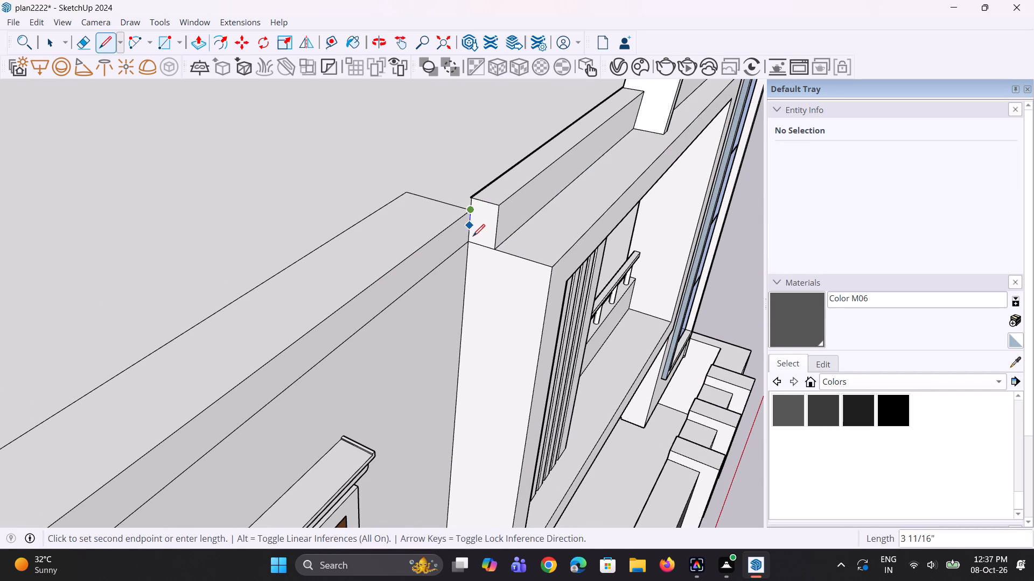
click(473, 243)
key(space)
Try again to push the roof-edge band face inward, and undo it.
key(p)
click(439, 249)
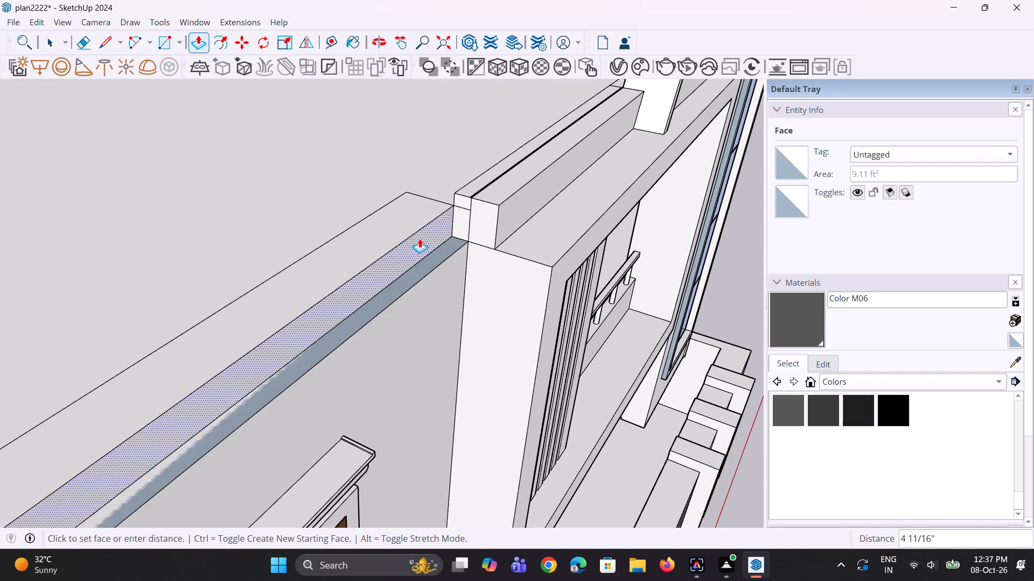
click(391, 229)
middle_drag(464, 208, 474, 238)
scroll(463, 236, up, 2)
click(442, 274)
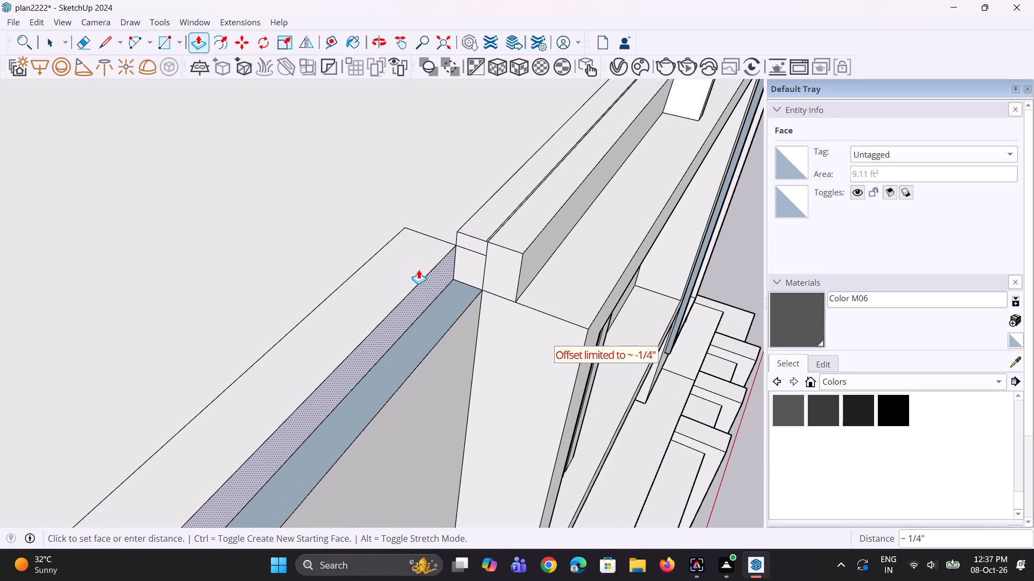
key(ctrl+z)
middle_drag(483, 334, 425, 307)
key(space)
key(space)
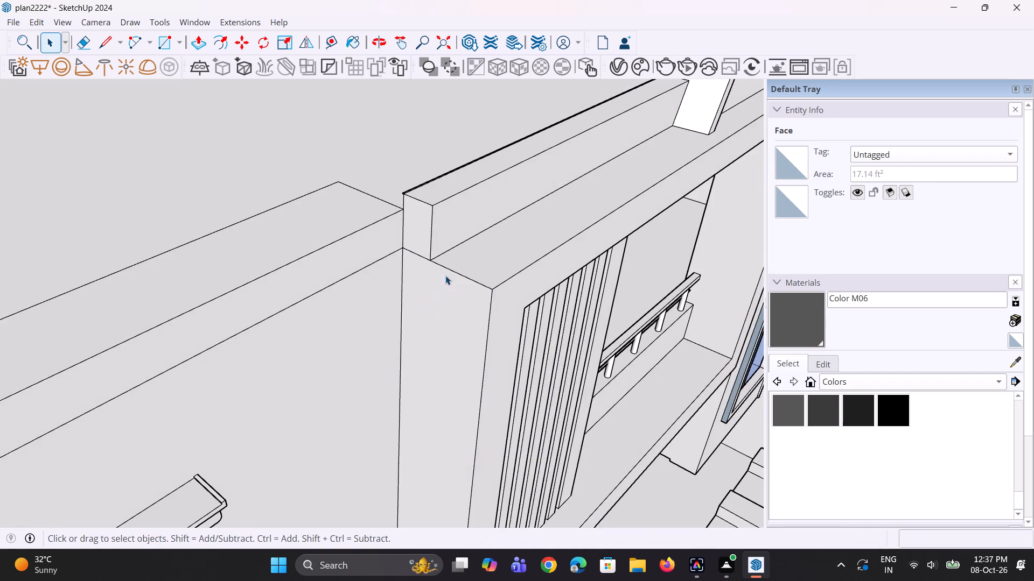
Split off the band's end beside the parapet with a 7 5/8" vertical line and a line about 1' 4 1/2" across the strip's top.
scroll(458, 285, down, 6)
key(l)
middle_drag(458, 293, 399, 295)
scroll(389, 257, up, 1)
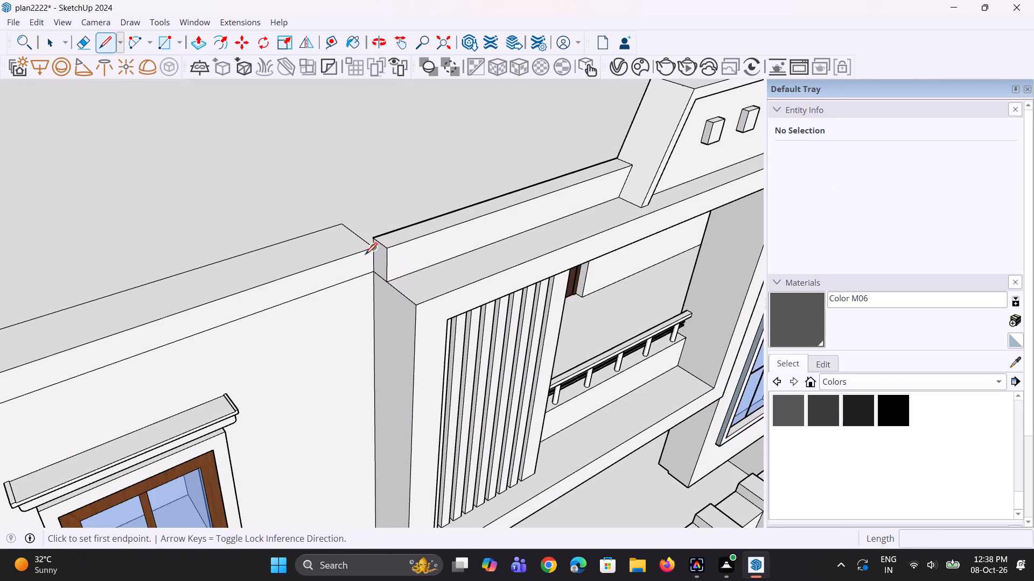
click(361, 255)
click(363, 274)
key(space)
middle_drag(358, 239, 374, 278)
scroll(376, 280, up, 1)
key(l)
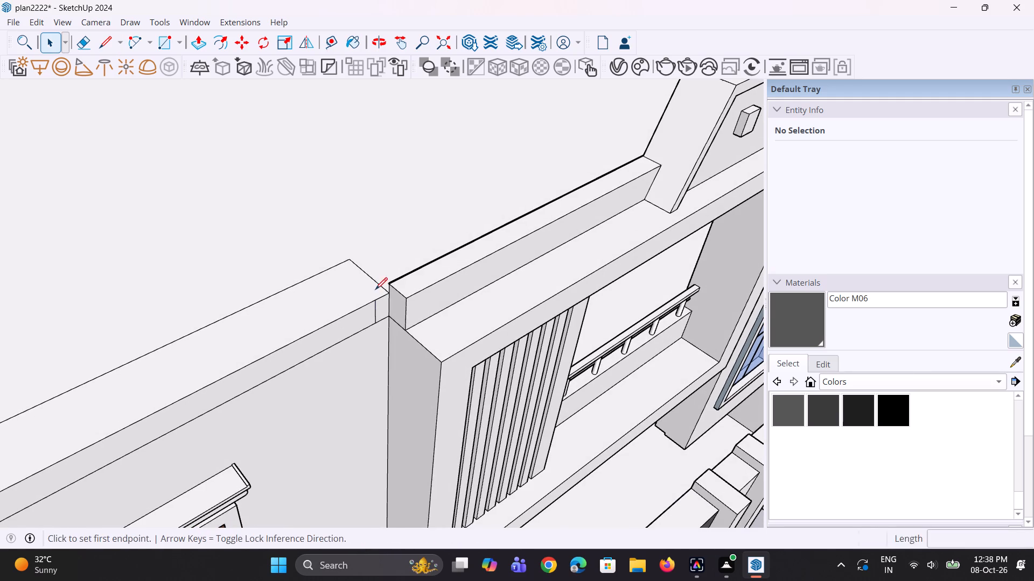
scroll(368, 284, up, 1)
click(374, 303)
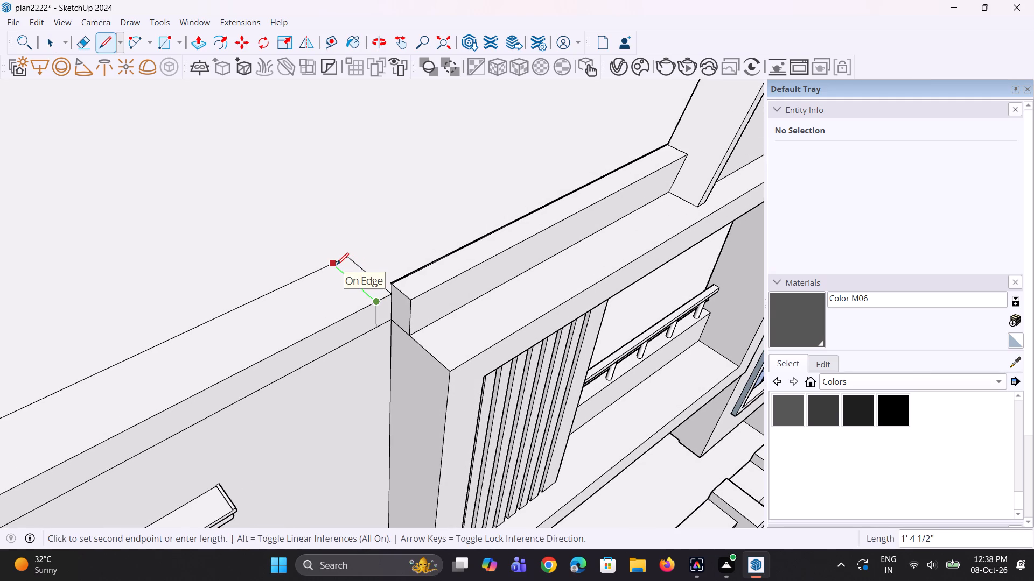
click(335, 265)
Push the remaining long front band face back 1' 4 1/2" to the strip's inner line.
key(p)
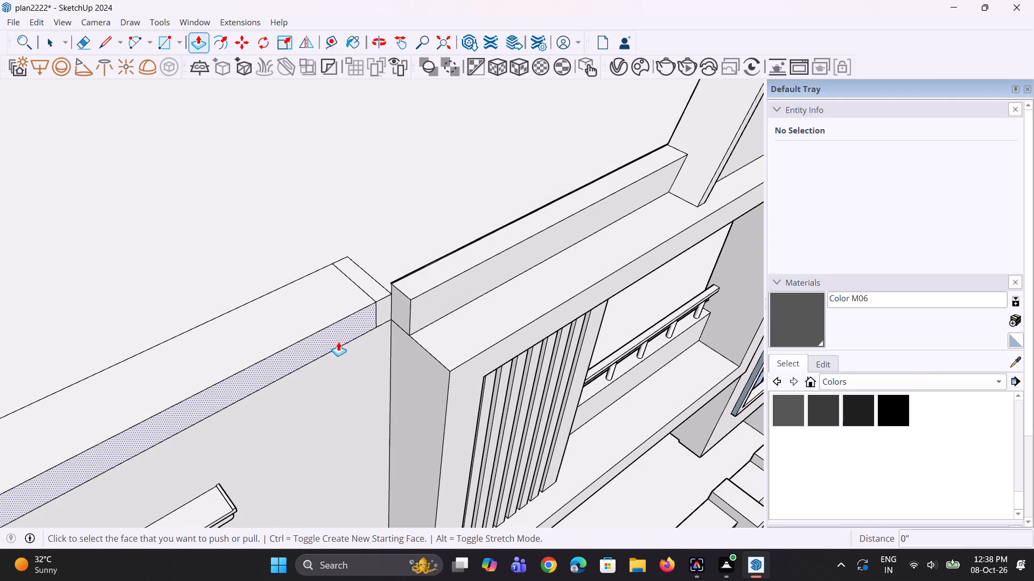
click(338, 342)
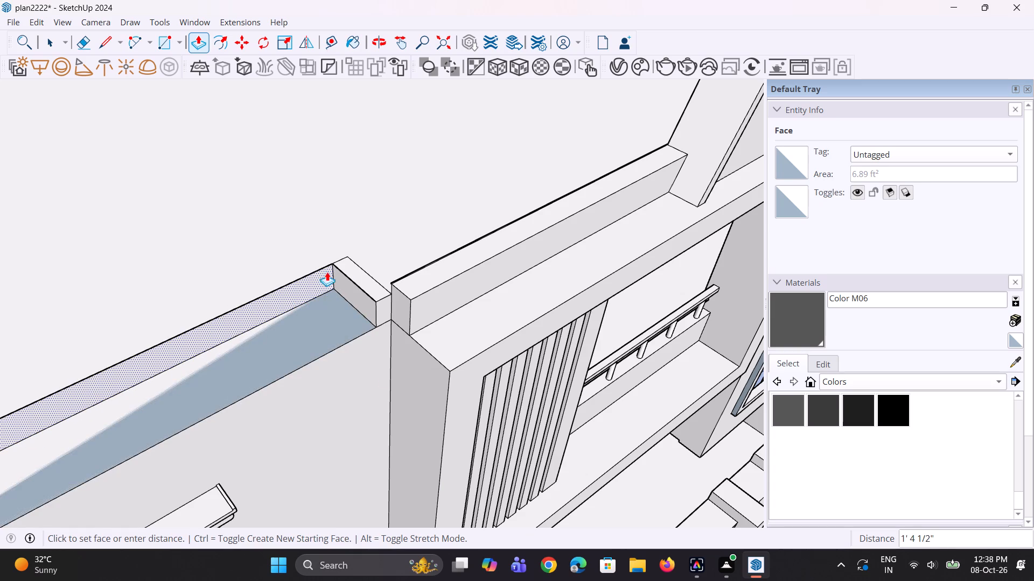
click(319, 261)
Draw a rectangle about 10' 10" by 1' 4 1/2" over the floor of the recess above the front window.
scroll(429, 287, down, 12)
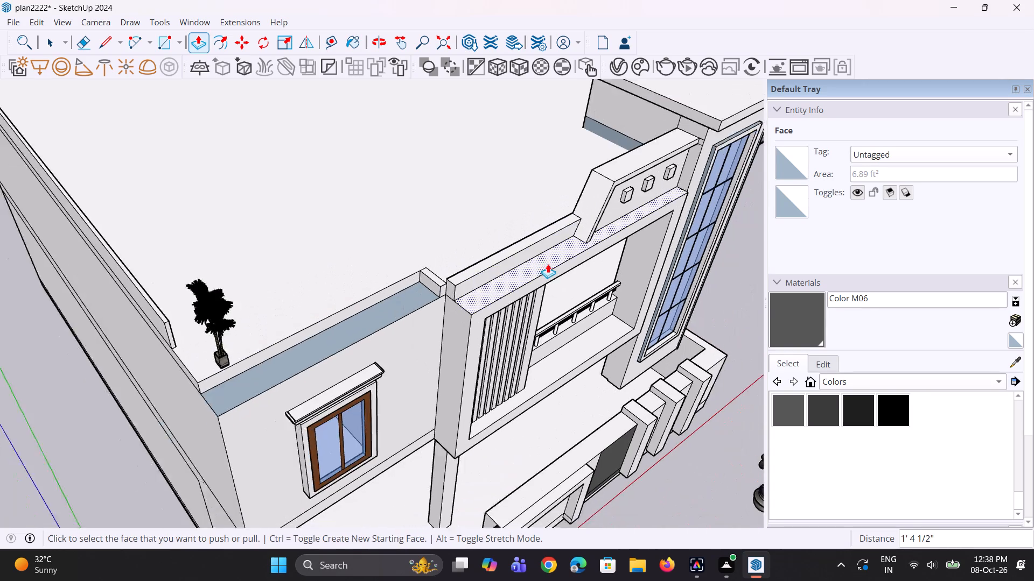
middle_drag(287, 397, 273, 379)
scroll(270, 351, up, 2)
key(r)
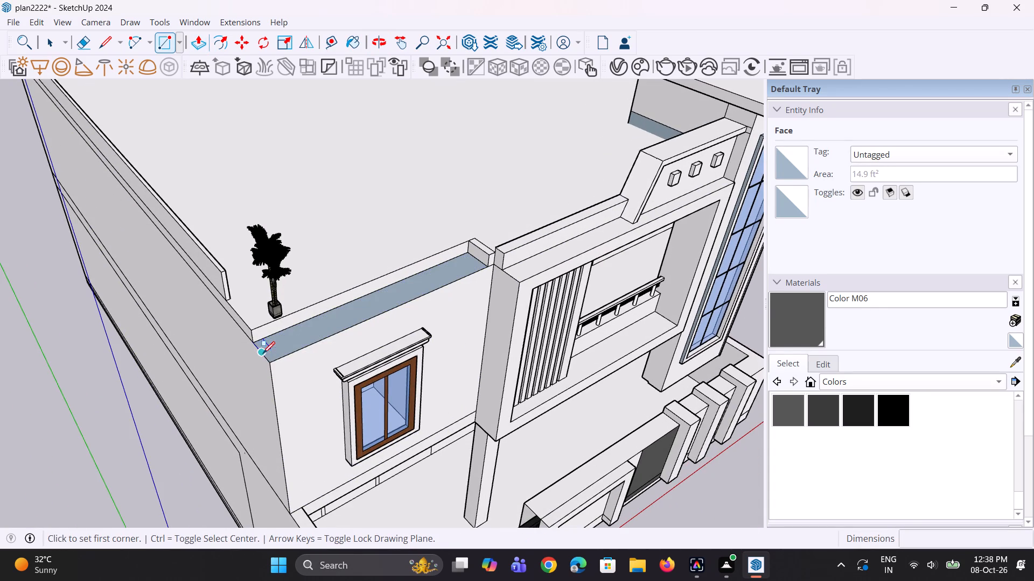
click(254, 343)
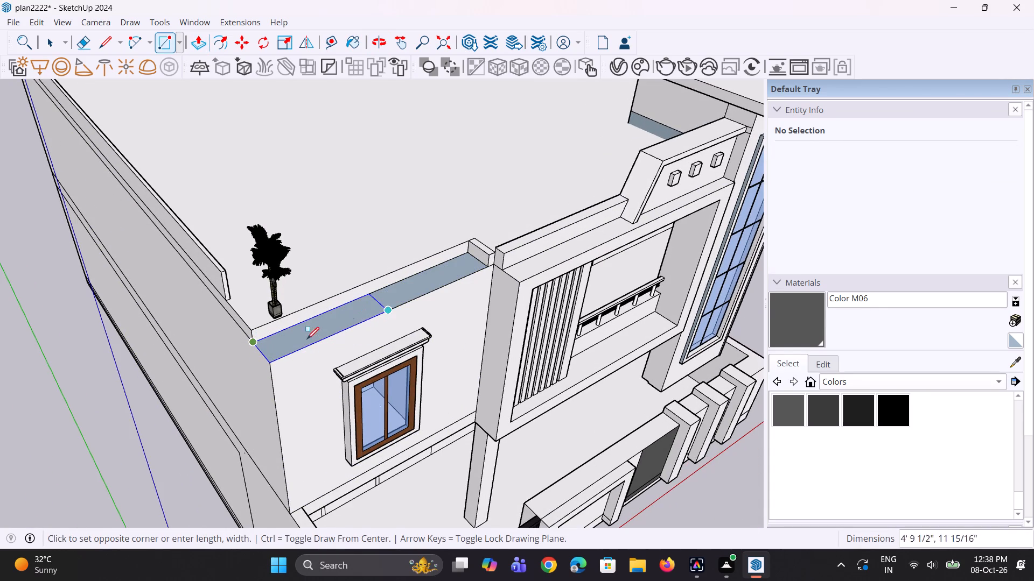
click(269, 362)
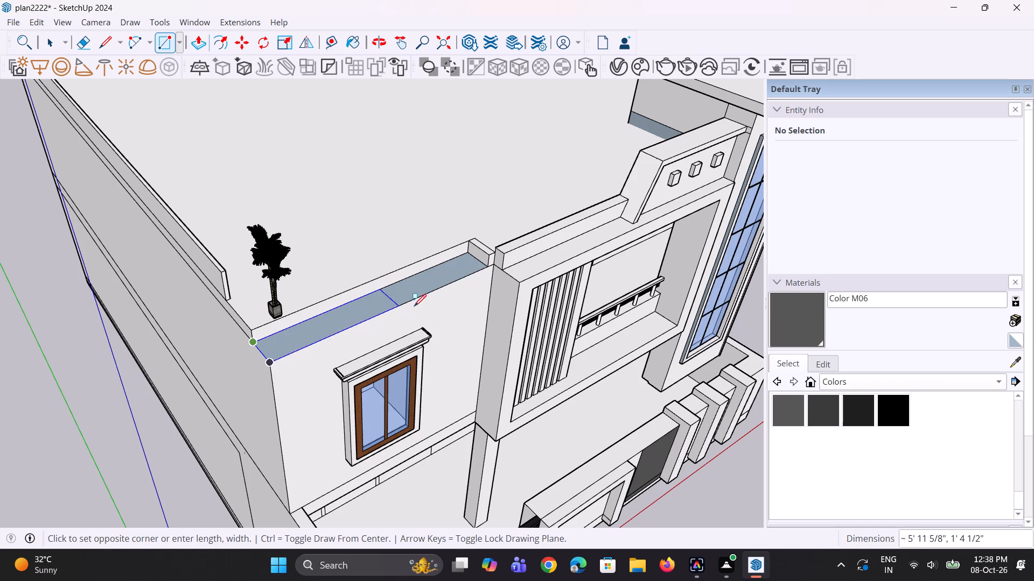
click(486, 267)
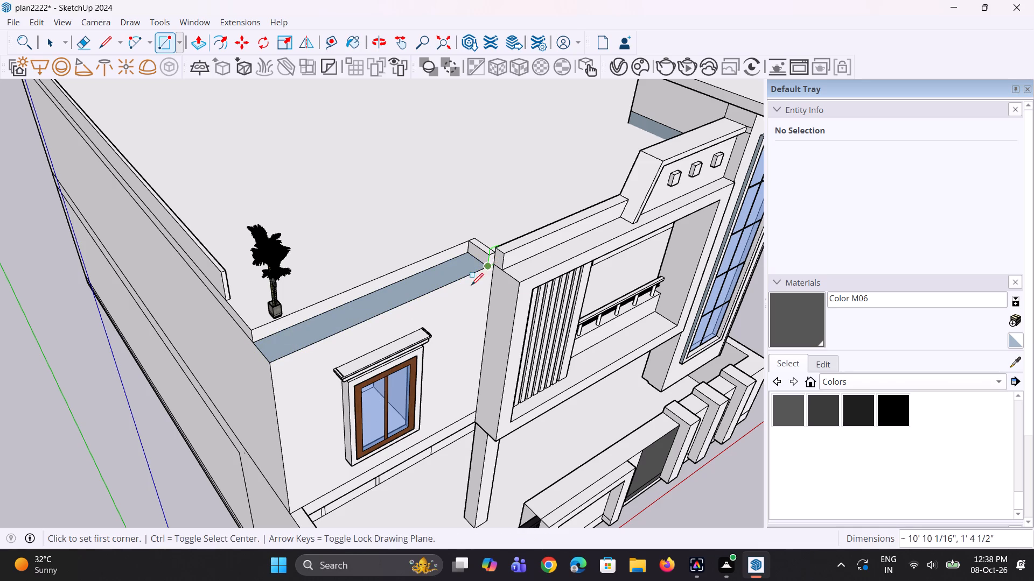
Push/pull the recess floor above the front window up about 1 5/16".
middle_drag(447, 318, 444, 354)
scroll(223, 399, up, 2)
scroll(270, 406, up, 2)
middle_drag(284, 406, 403, 324)
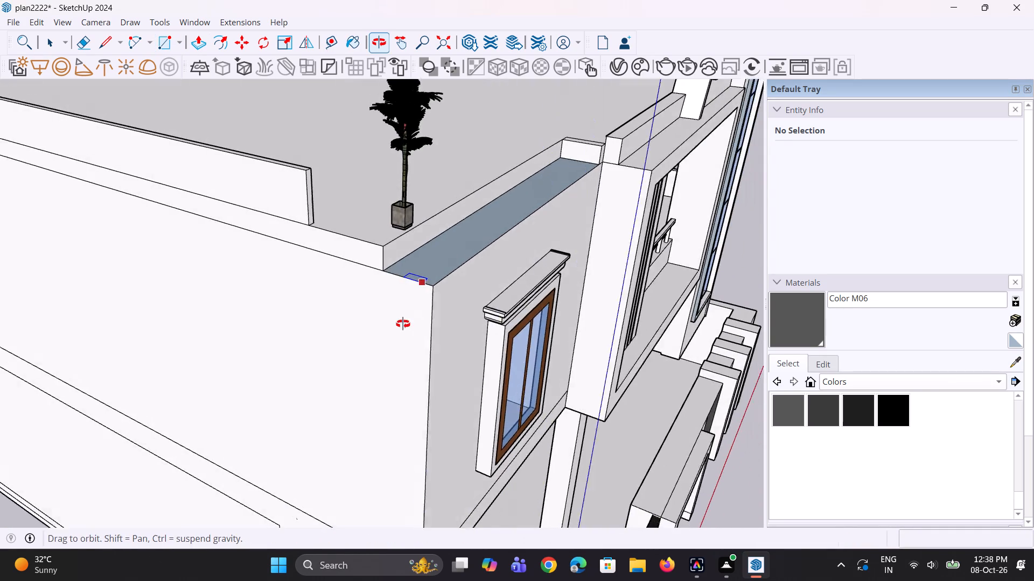
middle_drag(403, 324, 404, 324)
scroll(425, 304, up, 1)
key(space)
key(space)
key(p)
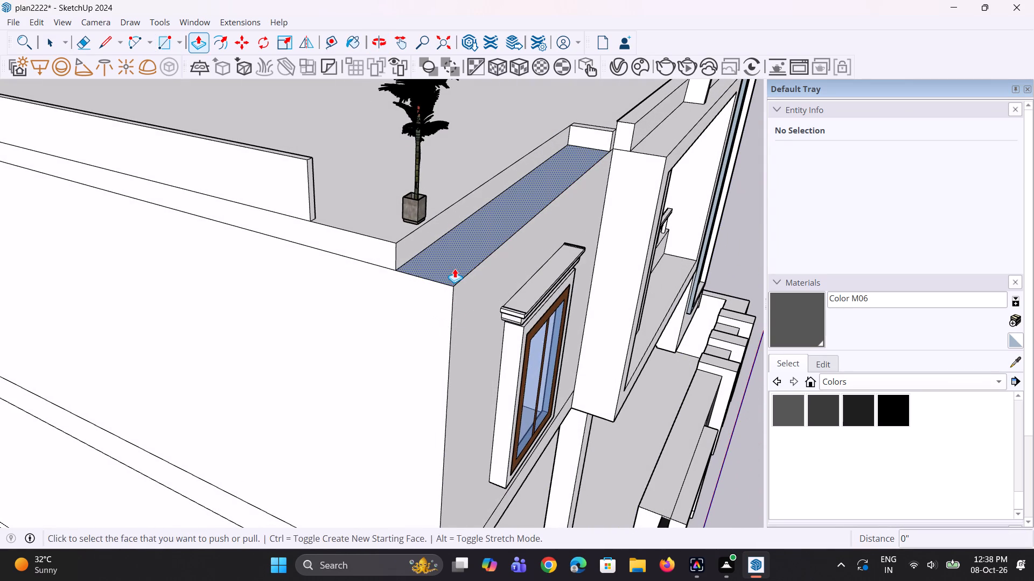
click(455, 268)
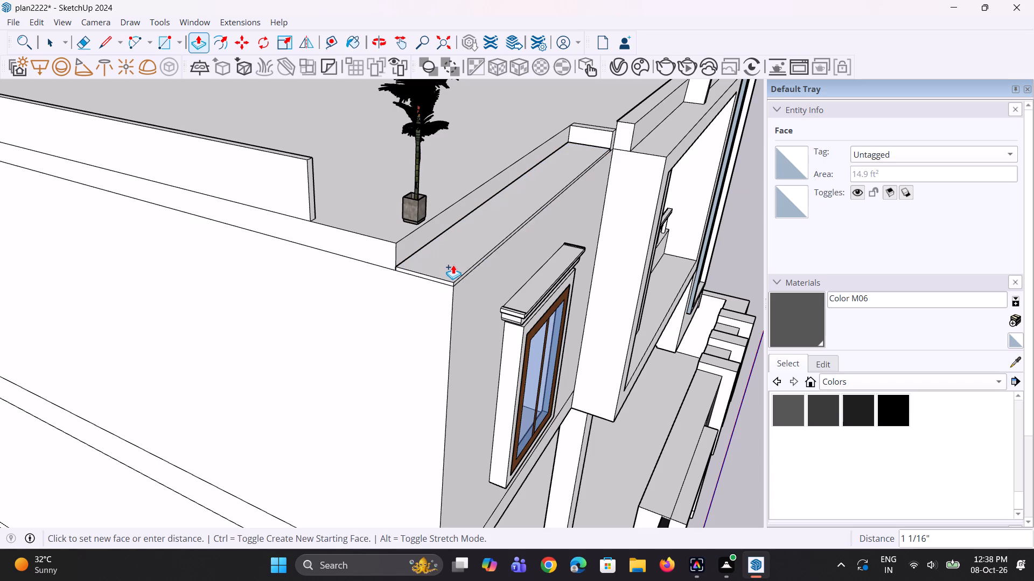
click(452, 264)
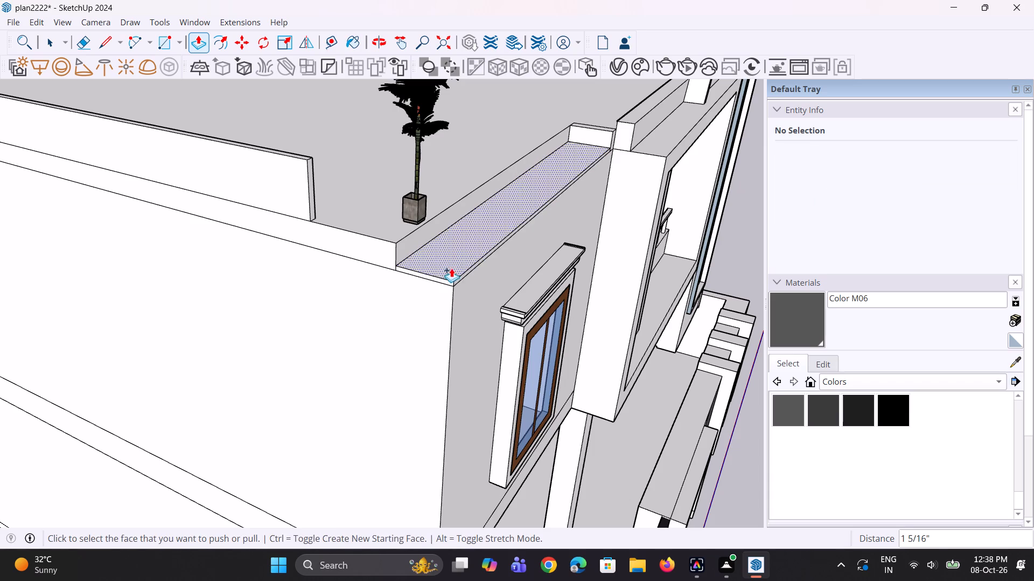
Push the side face of the small end block beside the parapet about 4 1/4" toward the parapet, extending the recess.
middle_drag(434, 308, 404, 294)
scroll(425, 266, up, 3)
scroll(426, 280, down, 4)
middle_drag(464, 292, 391, 336)
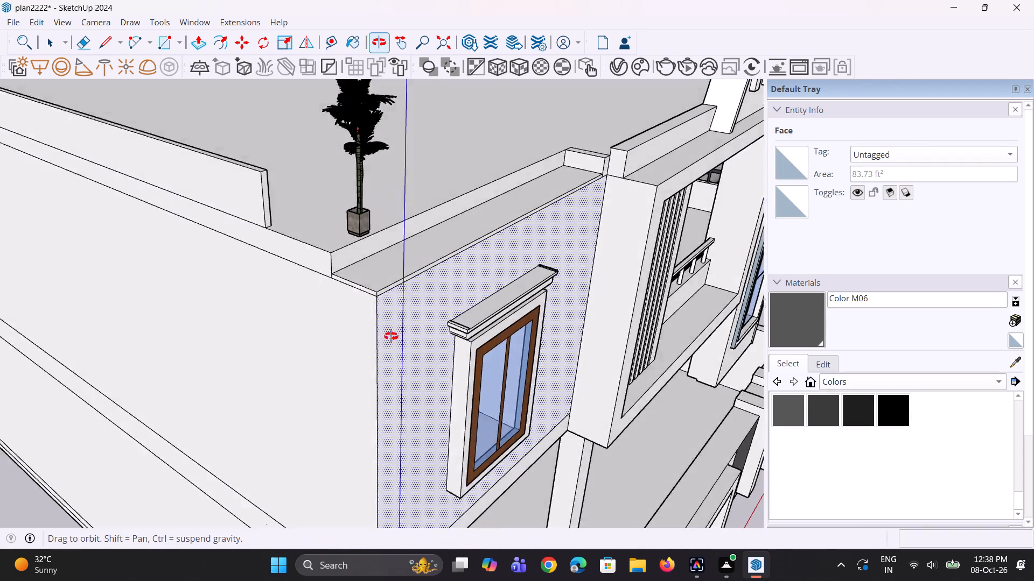
middle_drag(391, 336, 366, 355)
scroll(458, 317, down, 7)
middle_drag(535, 261, 539, 256)
scroll(534, 240, up, 4)
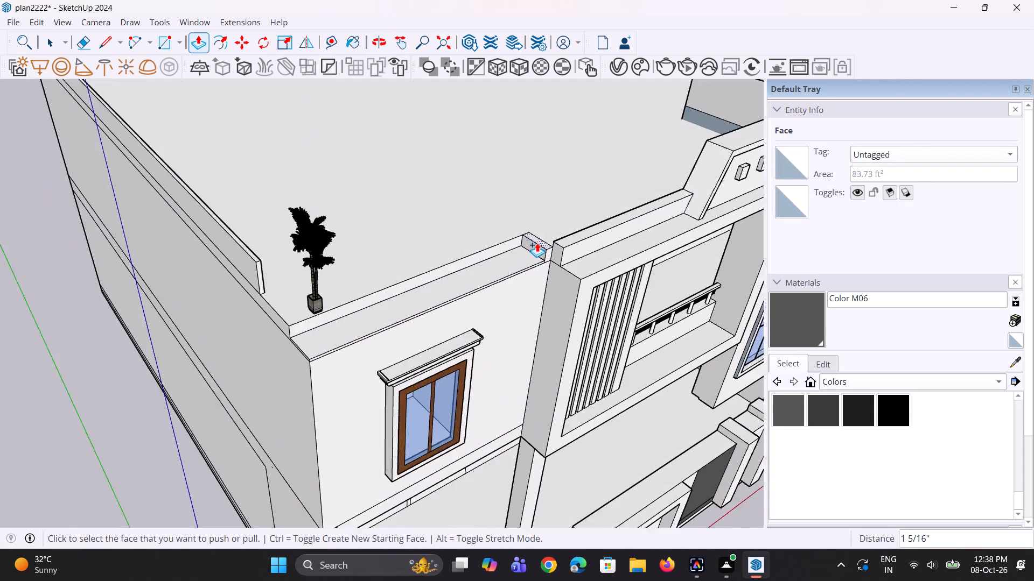
scroll(537, 243, up, 3)
click(537, 250)
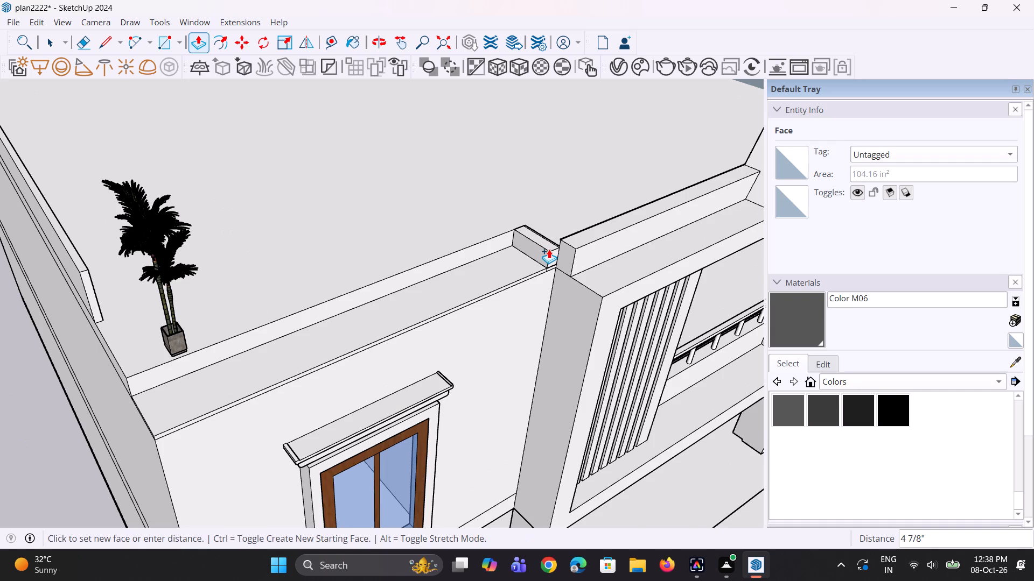
key(Escape)
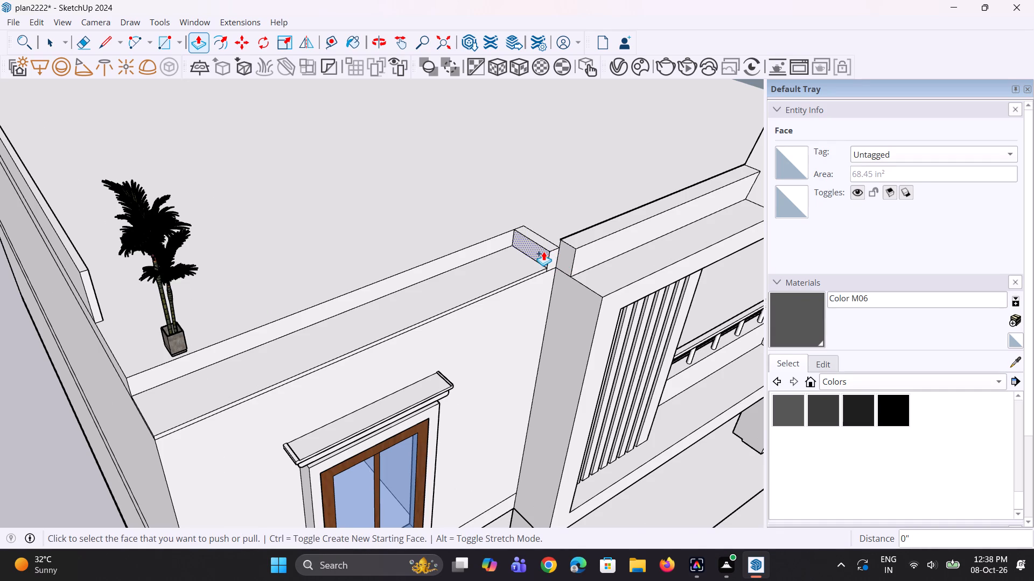
click(542, 252)
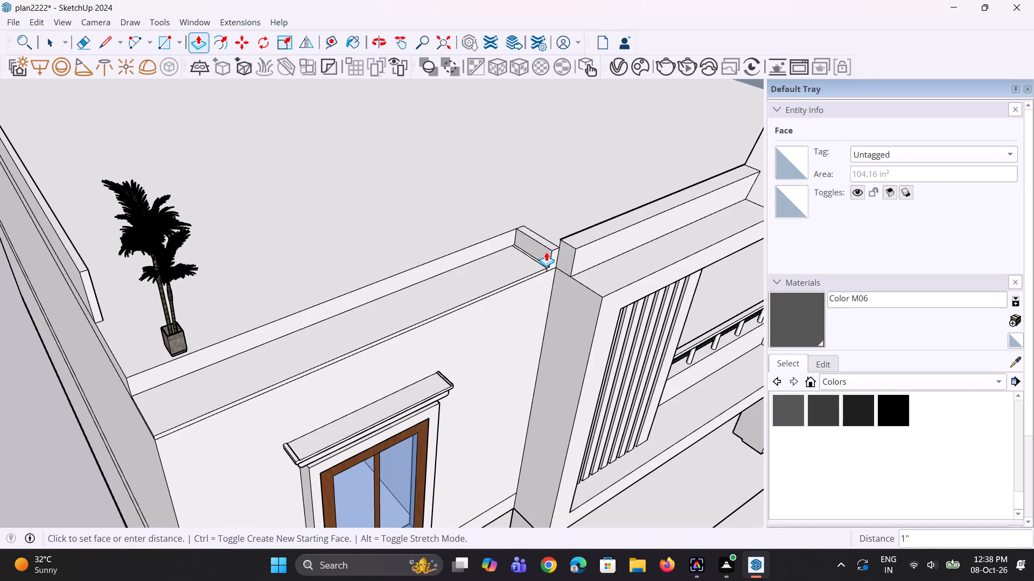
click(556, 257)
Erase the seam line and short leftover edges where the filled recess meets the end block beside the parapet.
scroll(525, 258, up, 1)
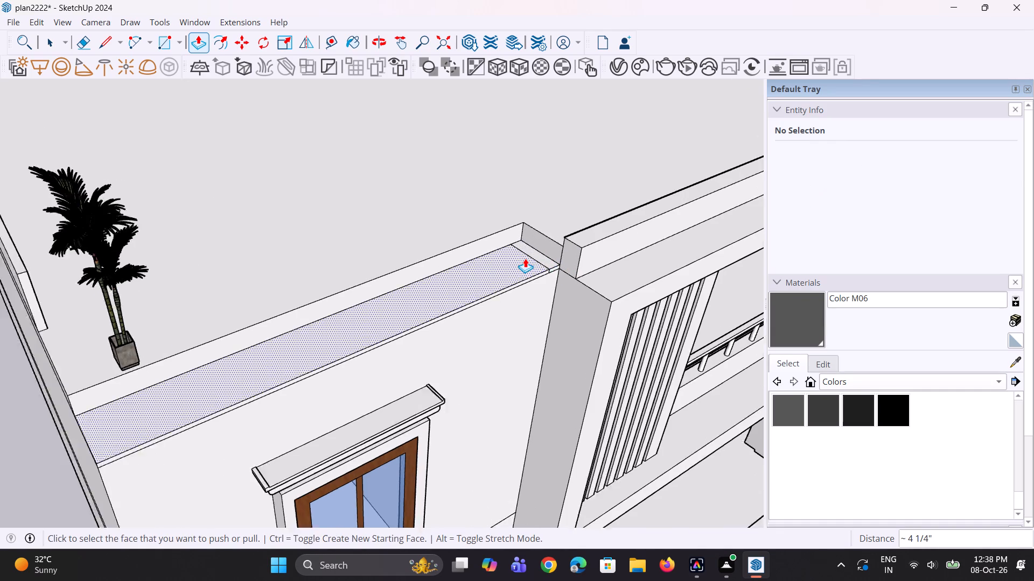
scroll(525, 258, up, 2)
middle_drag(530, 273, 529, 293)
scroll(534, 275, up, 3)
key(e)
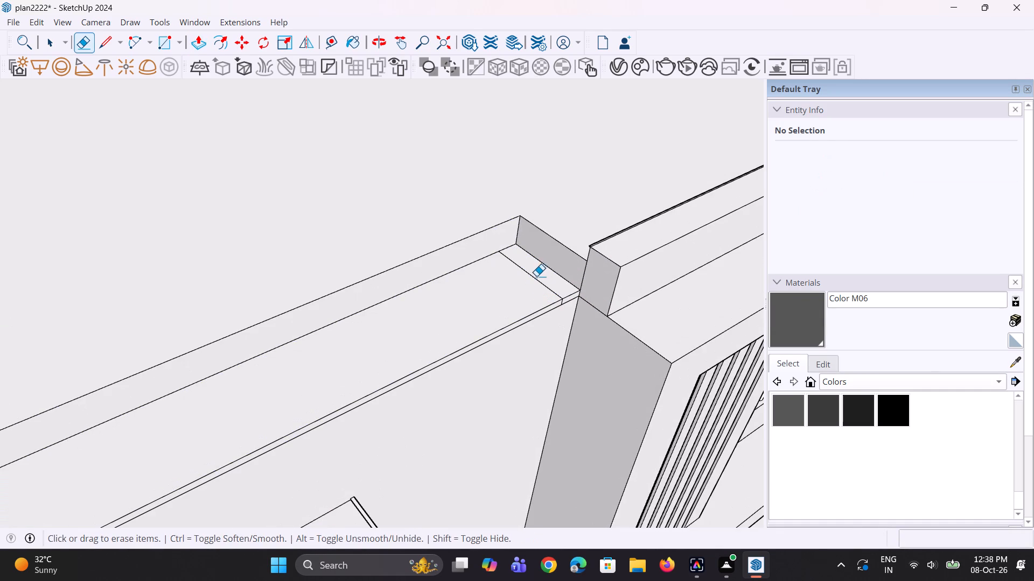
click(535, 278)
scroll(562, 311, up, 6)
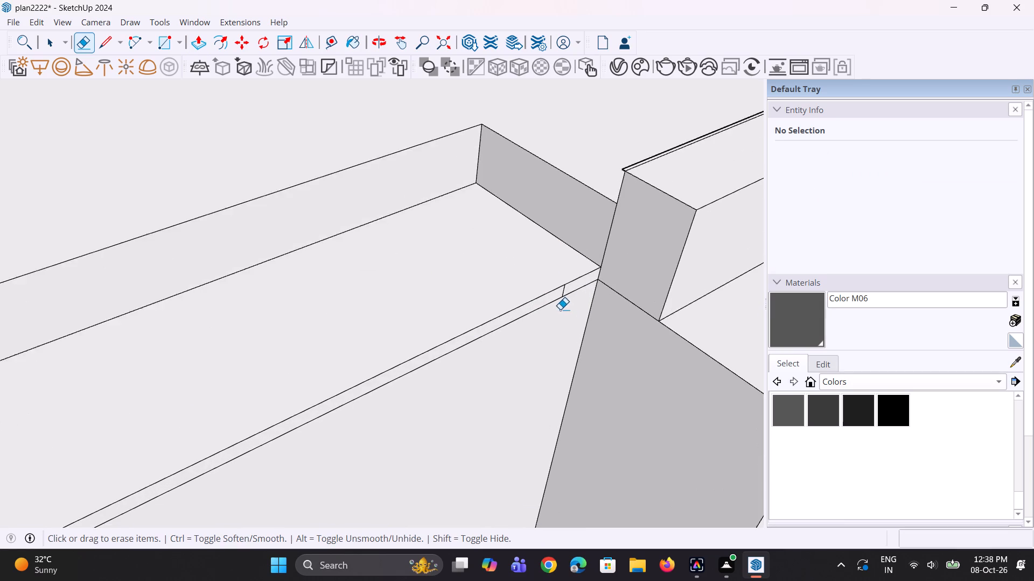
scroll(560, 309, up, 3)
click(564, 289)
scroll(565, 282, down, 7)
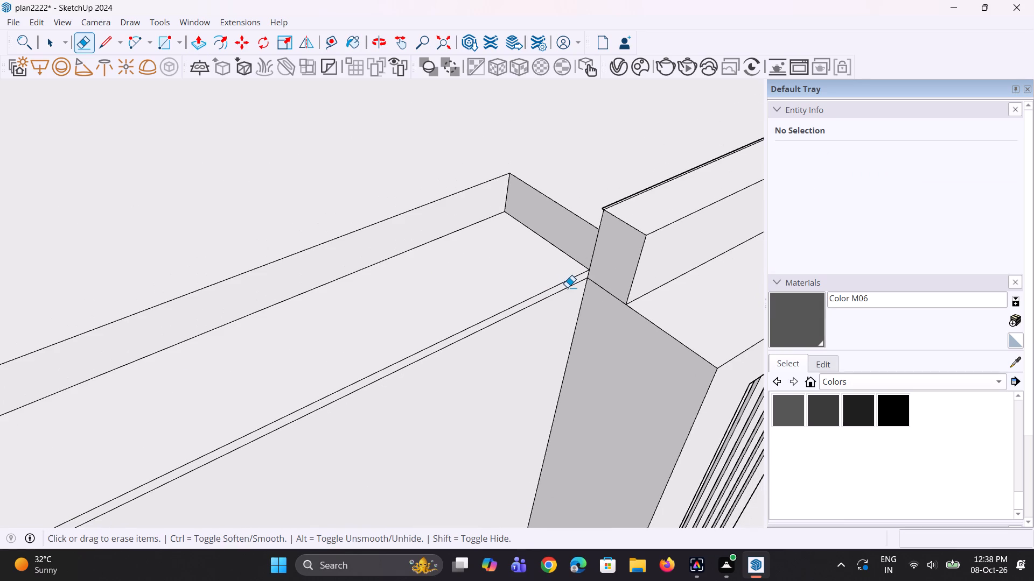
click(568, 288)
scroll(569, 289, down, 11)
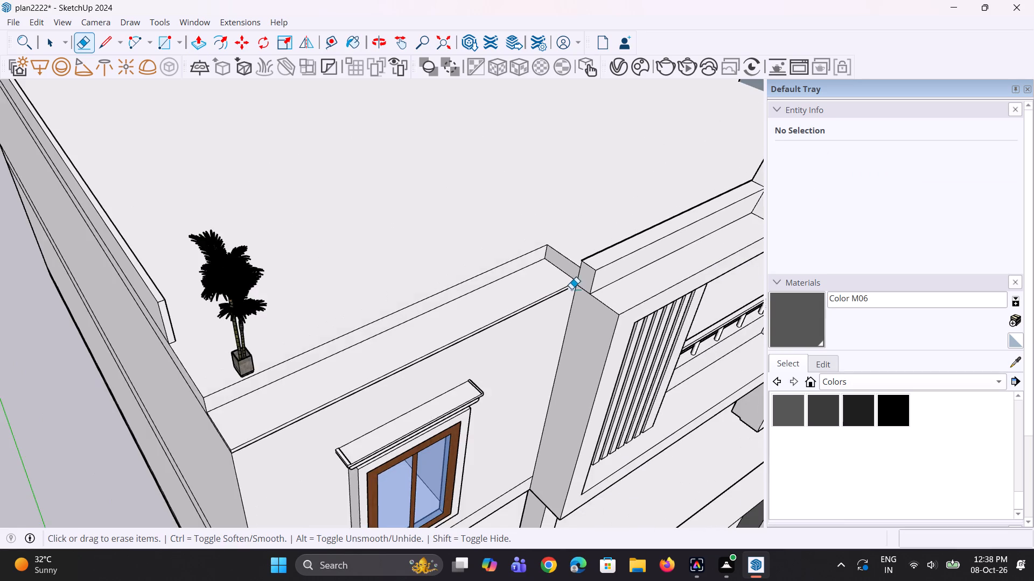
scroll(562, 296, down, 3)
Erase the redundant long edges along the top of the front wall above the window.
scroll(400, 387, up, 5)
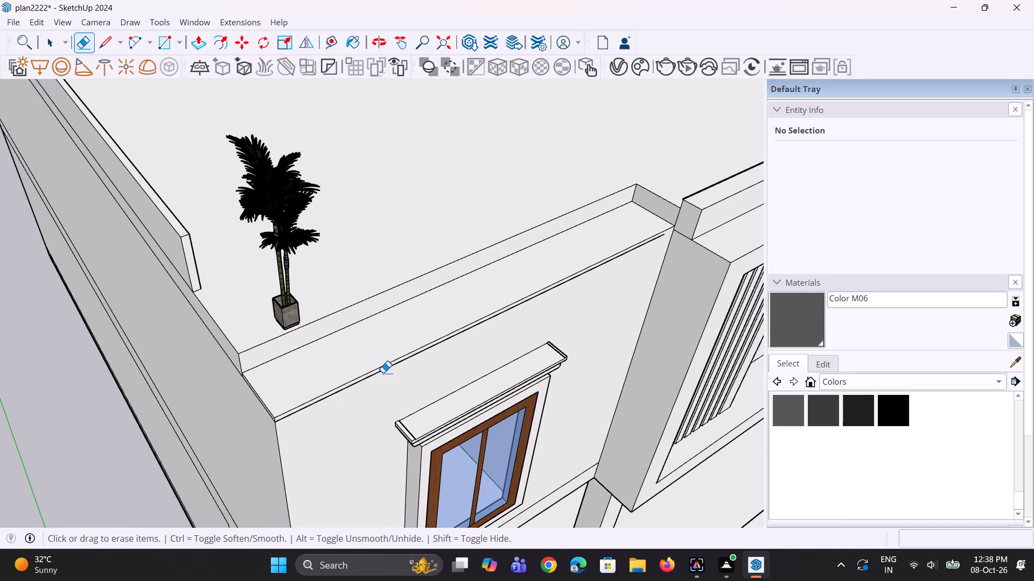
click(383, 373)
click(383, 373)
scroll(383, 373, up, 3)
middle_drag(383, 373, 381, 345)
scroll(381, 341, up, 2)
click(385, 321)
scroll(404, 346, down, 8)
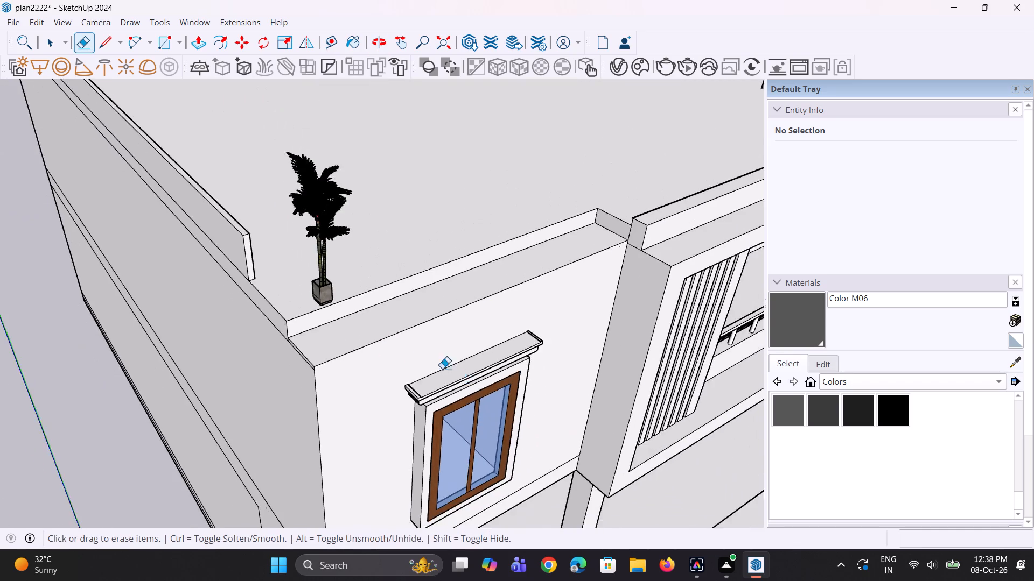
Inspect the cleaned-up front parapet from several angles, including the whole house exterior.
middle_drag(463, 382, 526, 356)
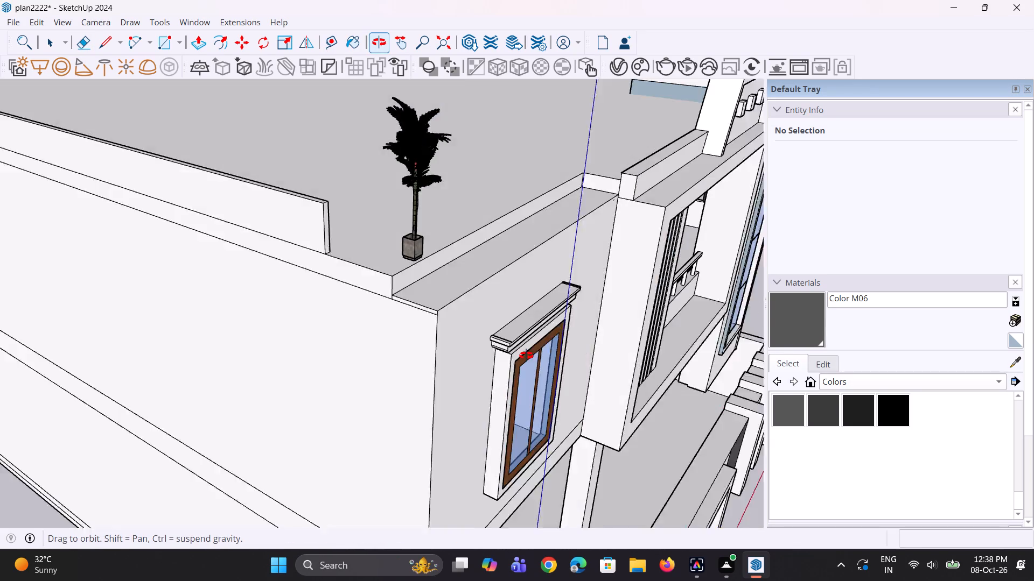
middle_drag(526, 356, 525, 356)
scroll(511, 362, down, 4)
middle_drag(526, 359, 447, 363)
scroll(443, 363, down, 3)
middle_drag(445, 362, 414, 354)
scroll(411, 344, up, 2)
middle_drag(411, 347, 427, 380)
scroll(497, 289, up, 2)
middle_drag(512, 317, 529, 326)
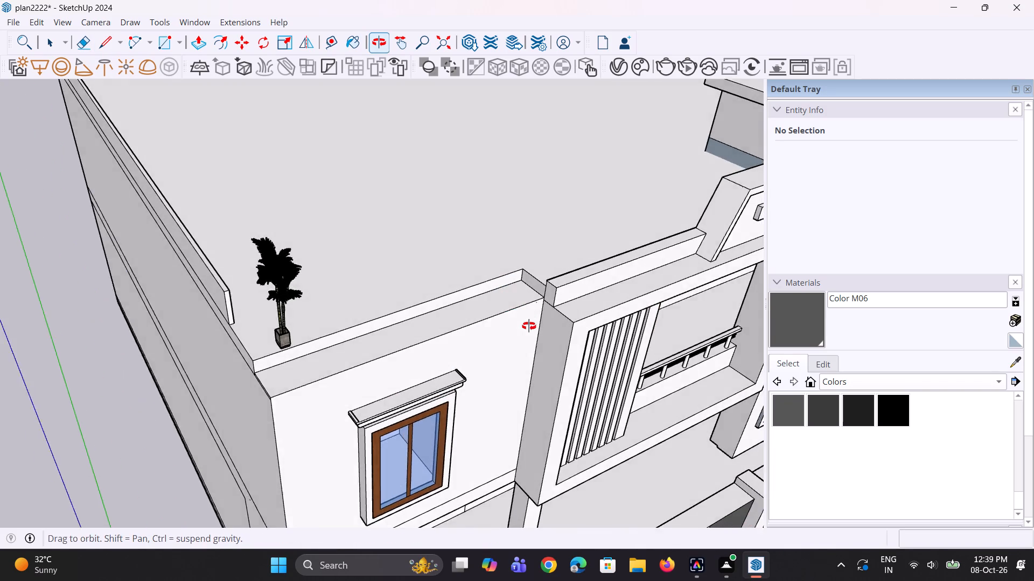
middle_drag(529, 326, 545, 344)
scroll(554, 283, up, 5)
middle_drag(551, 307, 579, 312)
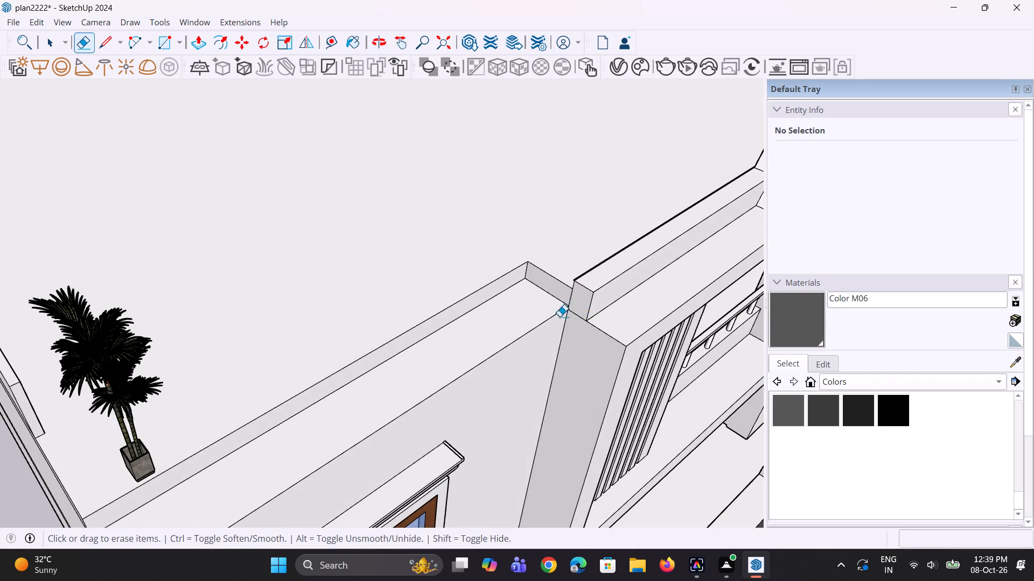
scroll(498, 328, down, 9)
middle_drag(519, 317, 547, 306)
scroll(471, 330, up, 2)
middle_drag(461, 351, 444, 354)
scroll(444, 352, down, 3)
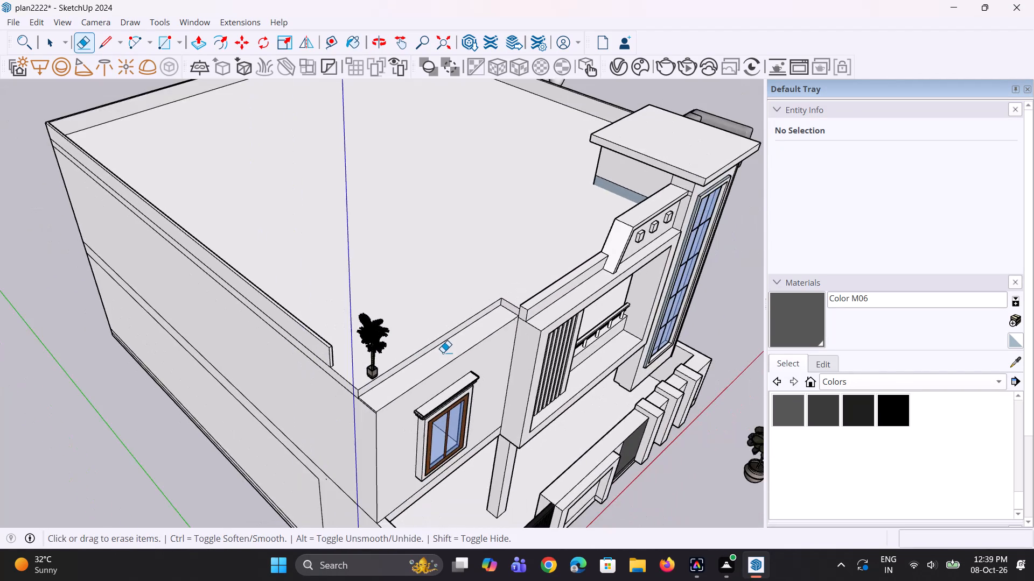
middle_drag(450, 376, 410, 341)
scroll(410, 341, down, 6)
middle_drag(422, 334, 332, 333)
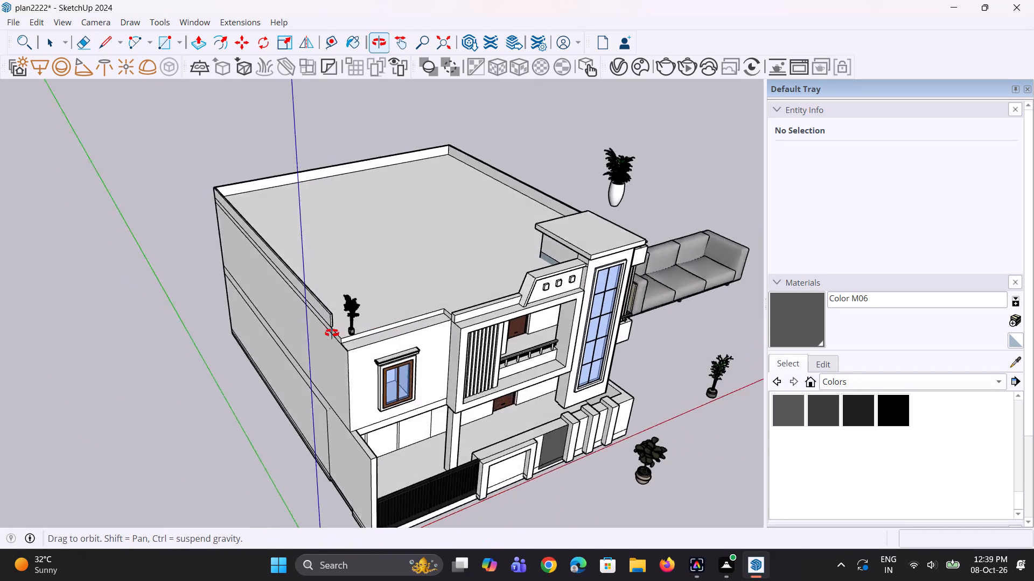
middle_drag(332, 333, 318, 332)
scroll(317, 332, down, 3)
middle_drag(351, 333, 343, 310)
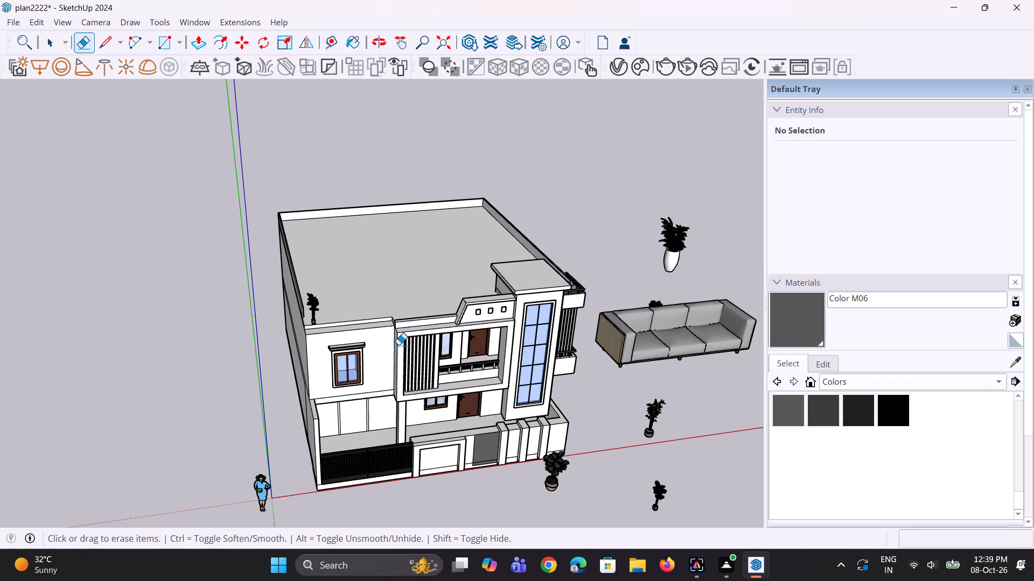
scroll(399, 345, down, 3)
middle_drag(421, 337, 433, 331)
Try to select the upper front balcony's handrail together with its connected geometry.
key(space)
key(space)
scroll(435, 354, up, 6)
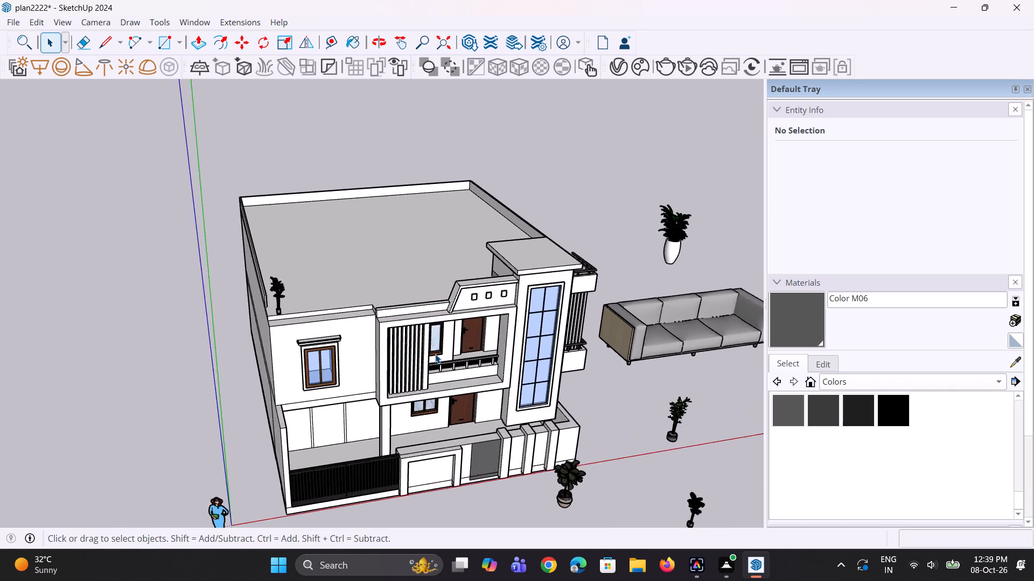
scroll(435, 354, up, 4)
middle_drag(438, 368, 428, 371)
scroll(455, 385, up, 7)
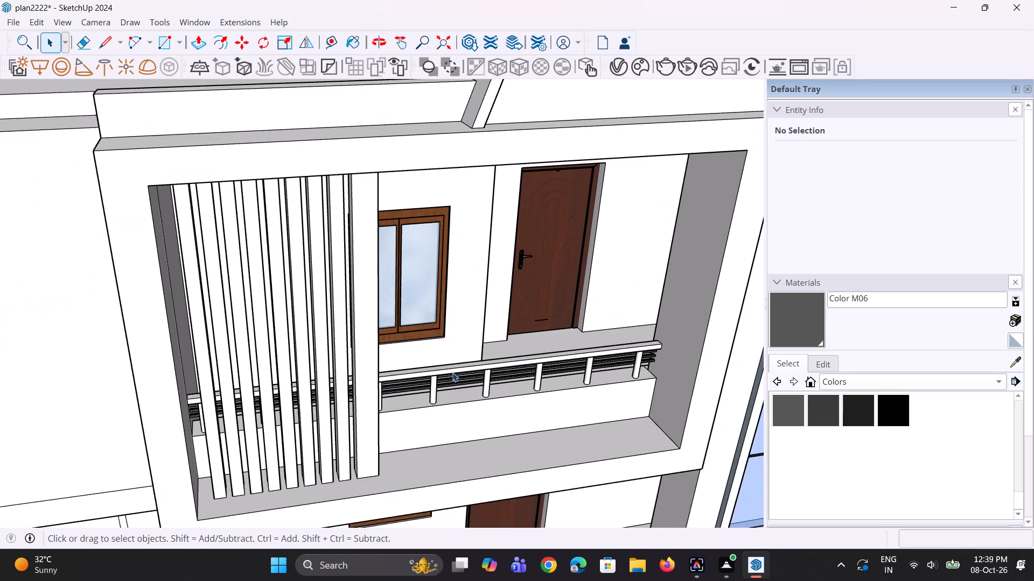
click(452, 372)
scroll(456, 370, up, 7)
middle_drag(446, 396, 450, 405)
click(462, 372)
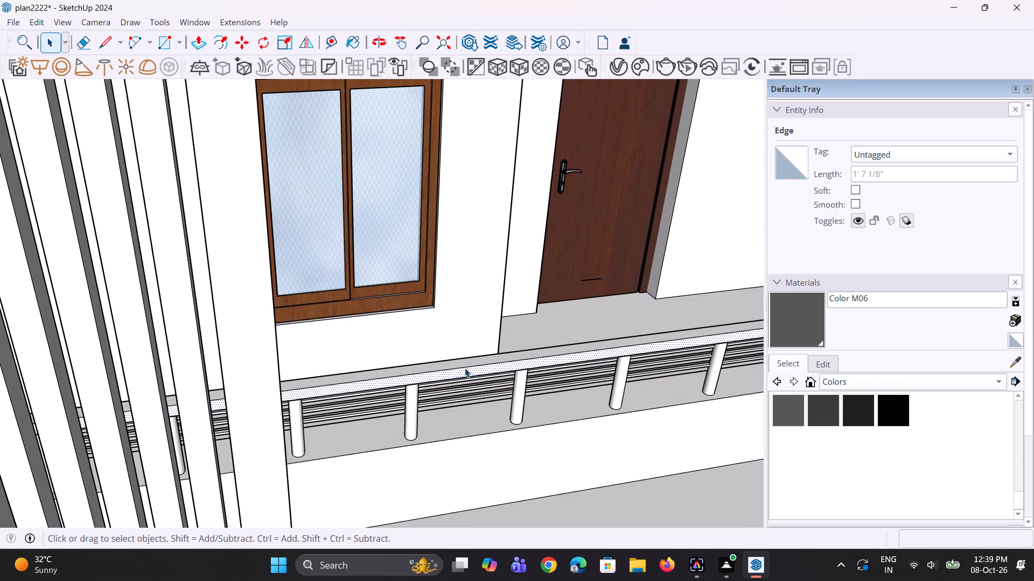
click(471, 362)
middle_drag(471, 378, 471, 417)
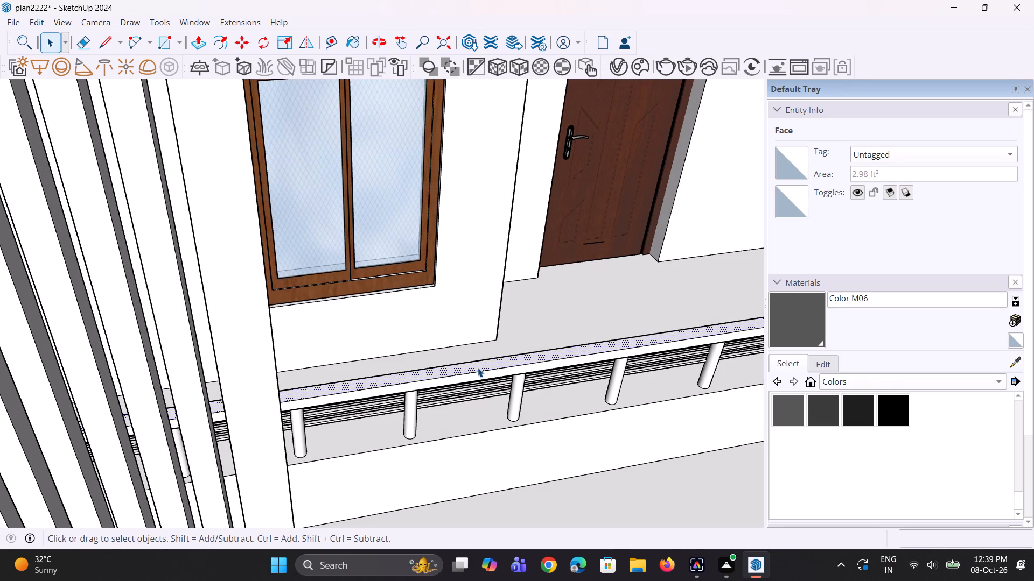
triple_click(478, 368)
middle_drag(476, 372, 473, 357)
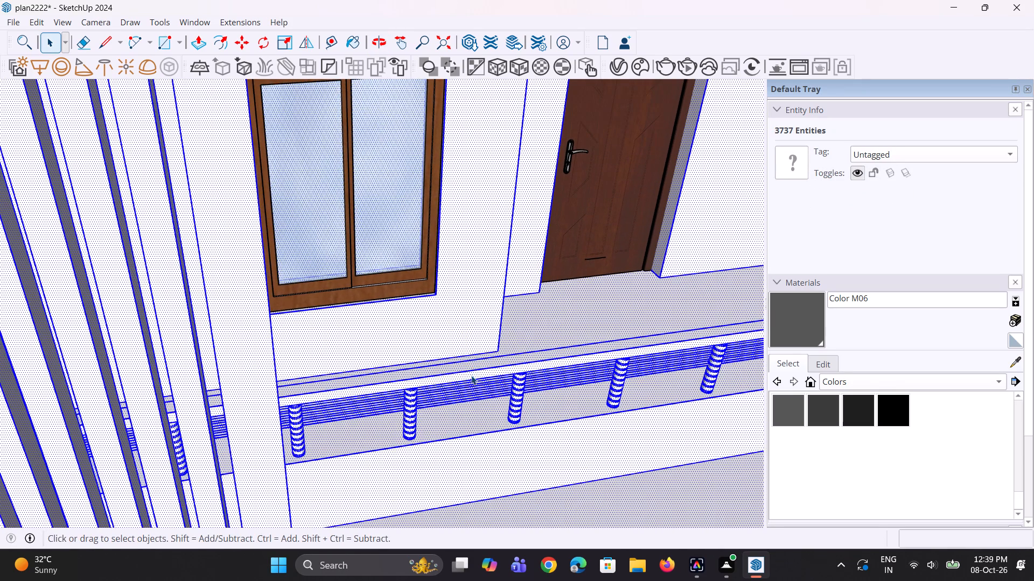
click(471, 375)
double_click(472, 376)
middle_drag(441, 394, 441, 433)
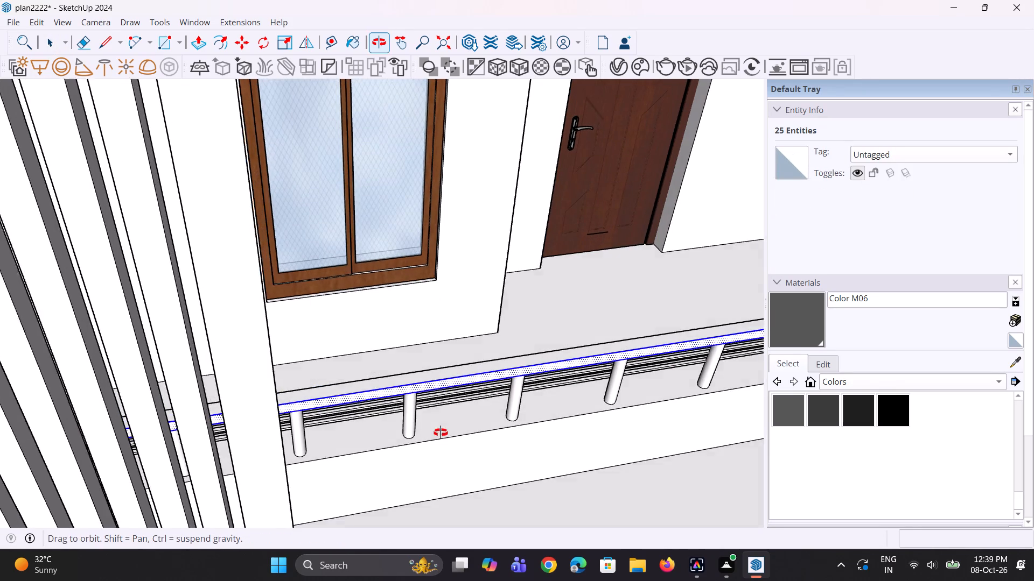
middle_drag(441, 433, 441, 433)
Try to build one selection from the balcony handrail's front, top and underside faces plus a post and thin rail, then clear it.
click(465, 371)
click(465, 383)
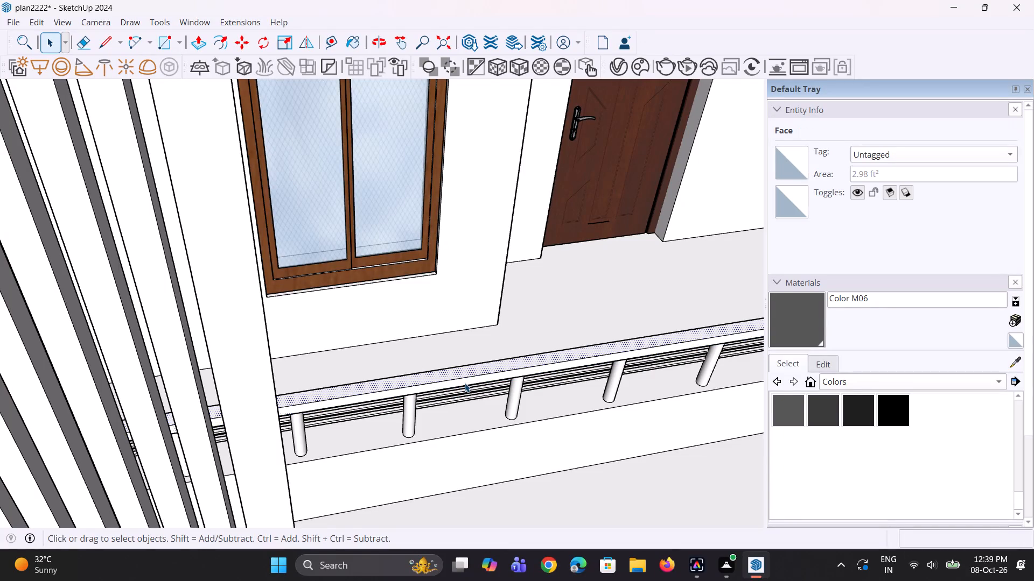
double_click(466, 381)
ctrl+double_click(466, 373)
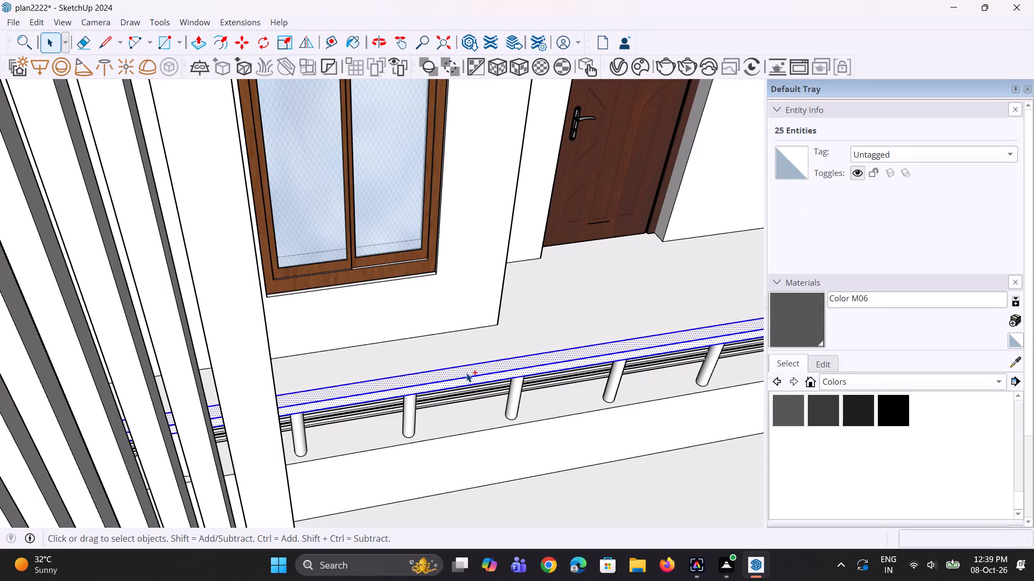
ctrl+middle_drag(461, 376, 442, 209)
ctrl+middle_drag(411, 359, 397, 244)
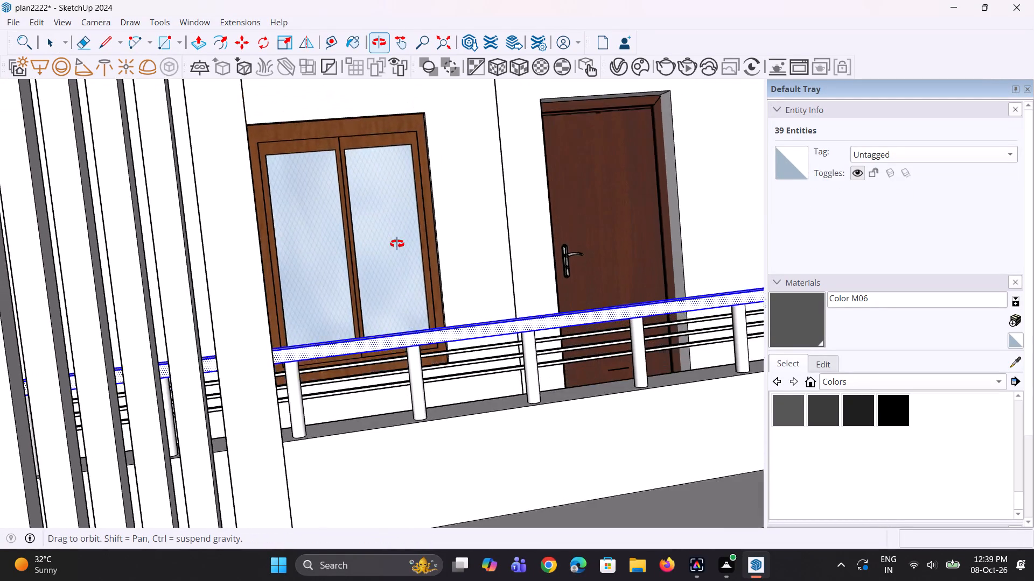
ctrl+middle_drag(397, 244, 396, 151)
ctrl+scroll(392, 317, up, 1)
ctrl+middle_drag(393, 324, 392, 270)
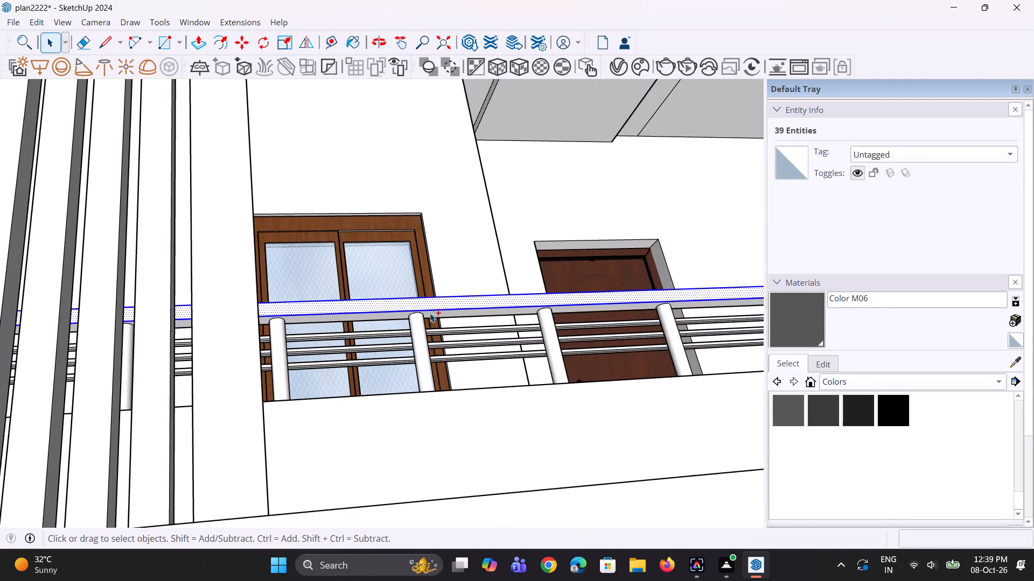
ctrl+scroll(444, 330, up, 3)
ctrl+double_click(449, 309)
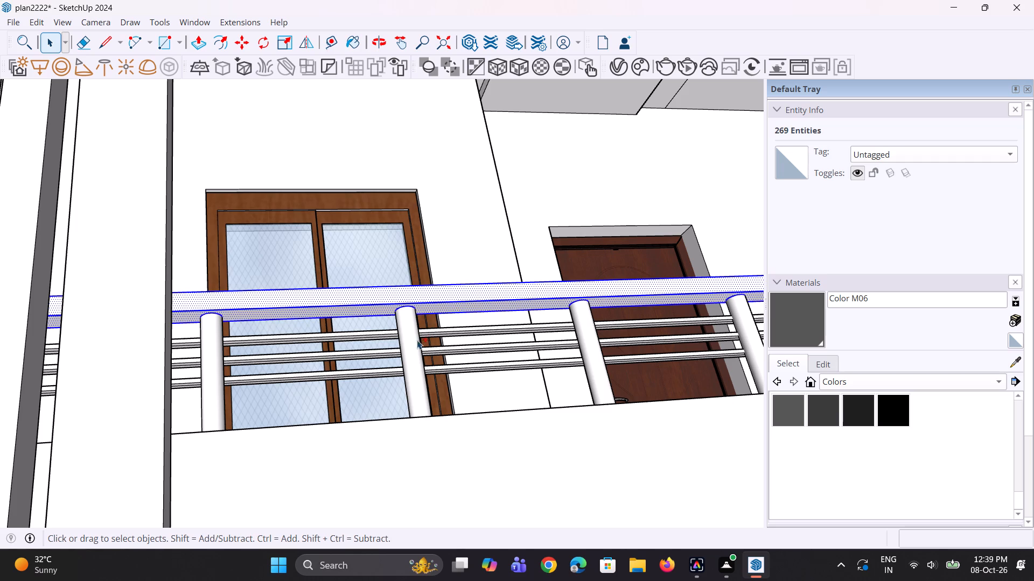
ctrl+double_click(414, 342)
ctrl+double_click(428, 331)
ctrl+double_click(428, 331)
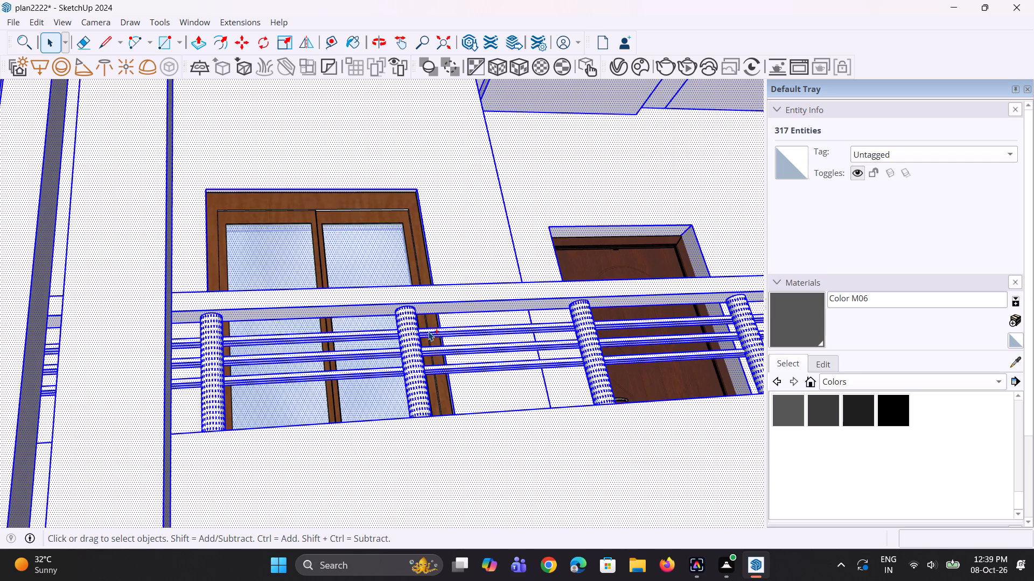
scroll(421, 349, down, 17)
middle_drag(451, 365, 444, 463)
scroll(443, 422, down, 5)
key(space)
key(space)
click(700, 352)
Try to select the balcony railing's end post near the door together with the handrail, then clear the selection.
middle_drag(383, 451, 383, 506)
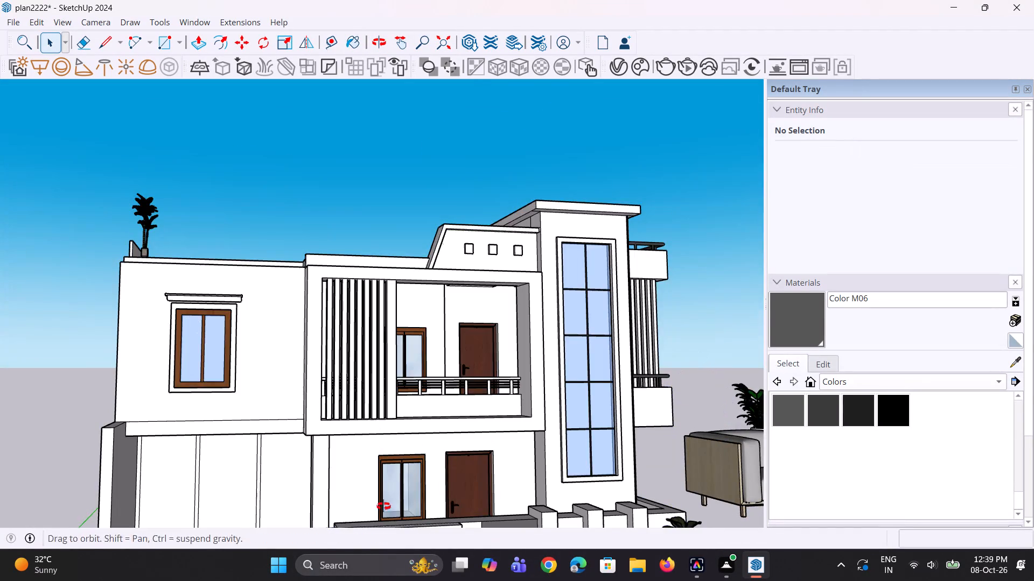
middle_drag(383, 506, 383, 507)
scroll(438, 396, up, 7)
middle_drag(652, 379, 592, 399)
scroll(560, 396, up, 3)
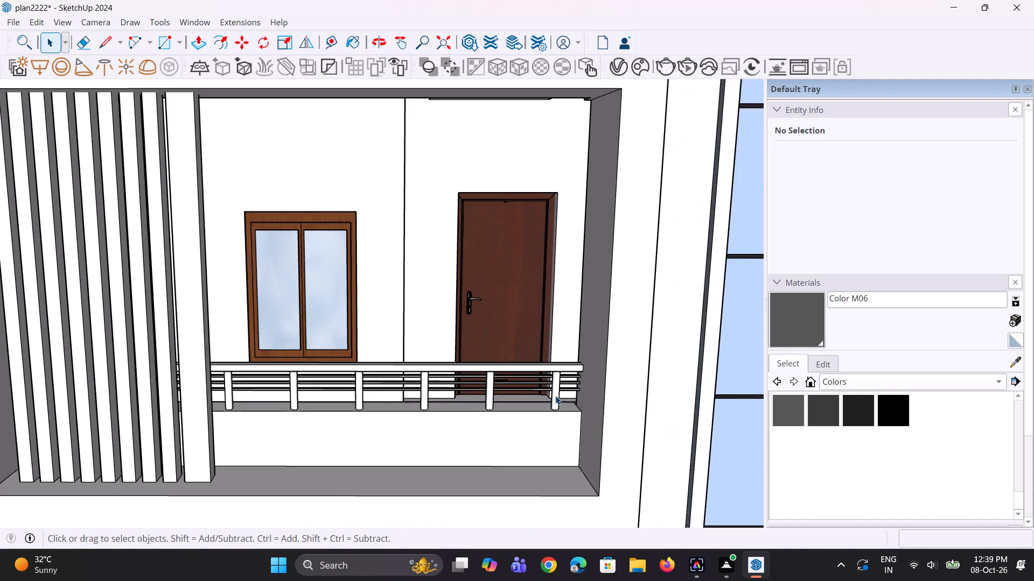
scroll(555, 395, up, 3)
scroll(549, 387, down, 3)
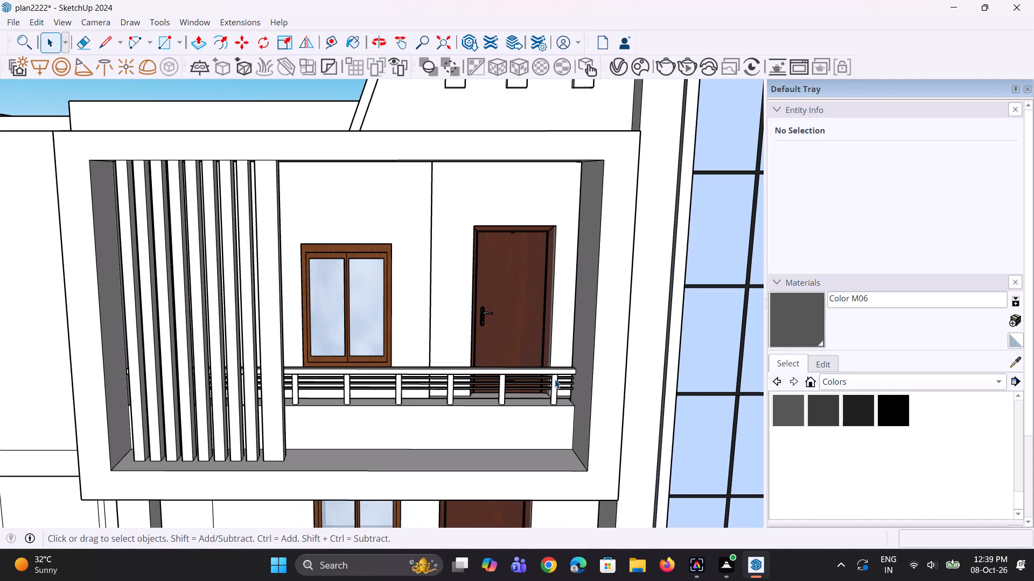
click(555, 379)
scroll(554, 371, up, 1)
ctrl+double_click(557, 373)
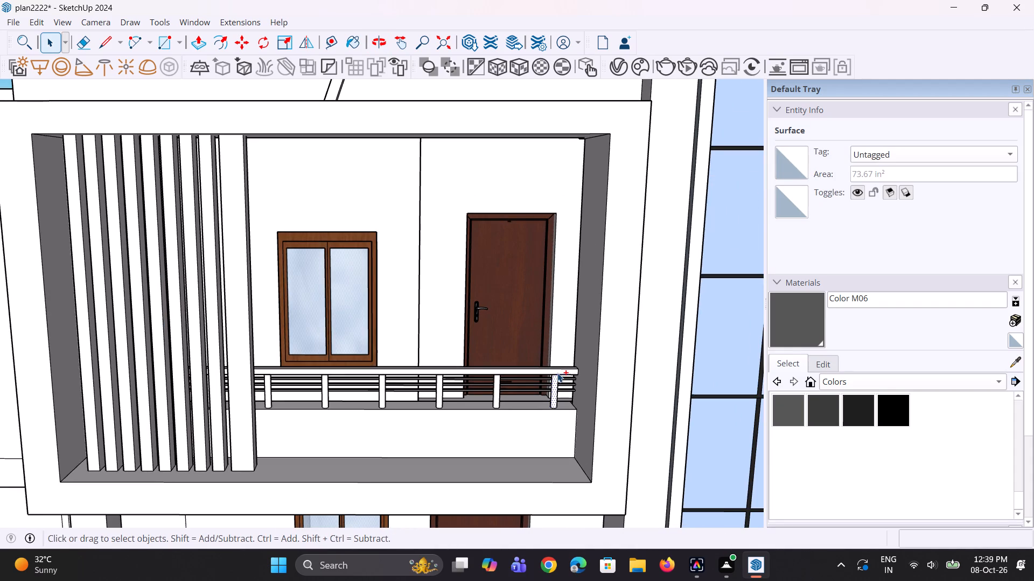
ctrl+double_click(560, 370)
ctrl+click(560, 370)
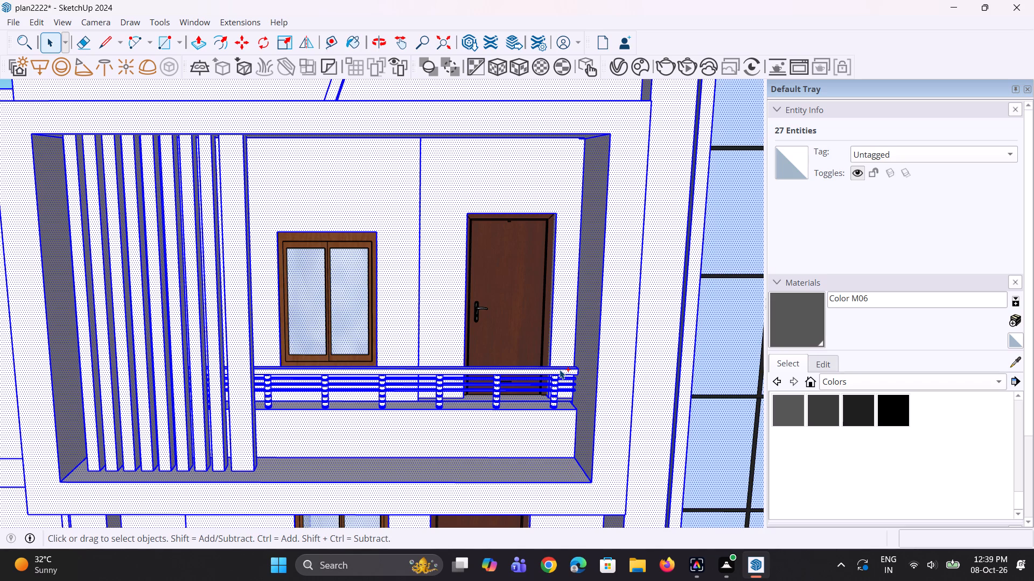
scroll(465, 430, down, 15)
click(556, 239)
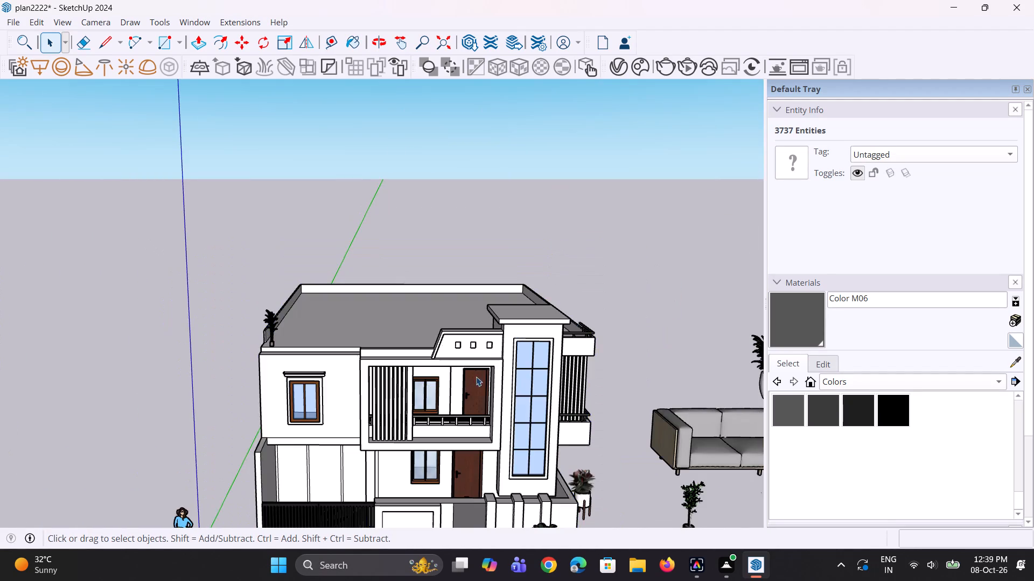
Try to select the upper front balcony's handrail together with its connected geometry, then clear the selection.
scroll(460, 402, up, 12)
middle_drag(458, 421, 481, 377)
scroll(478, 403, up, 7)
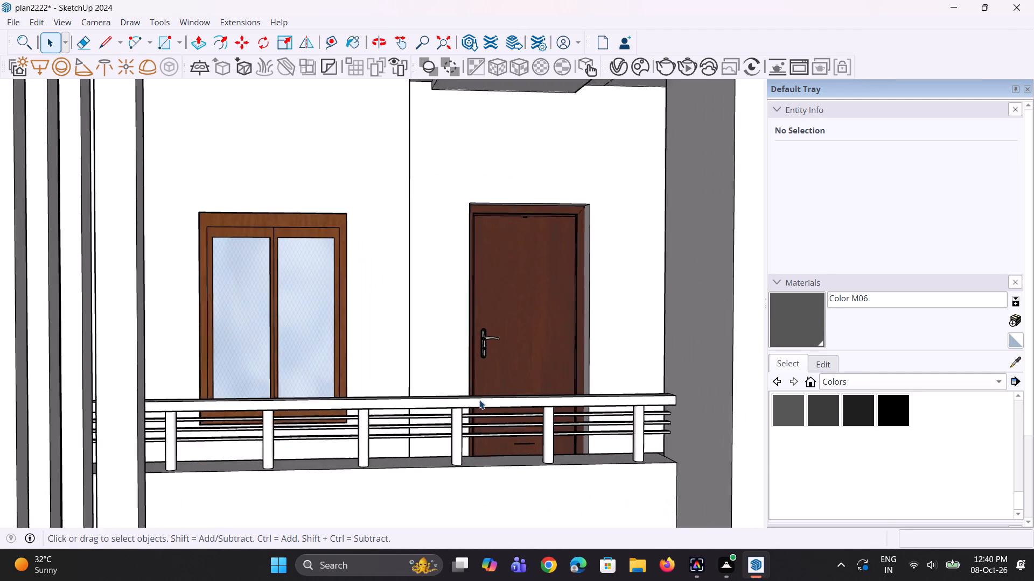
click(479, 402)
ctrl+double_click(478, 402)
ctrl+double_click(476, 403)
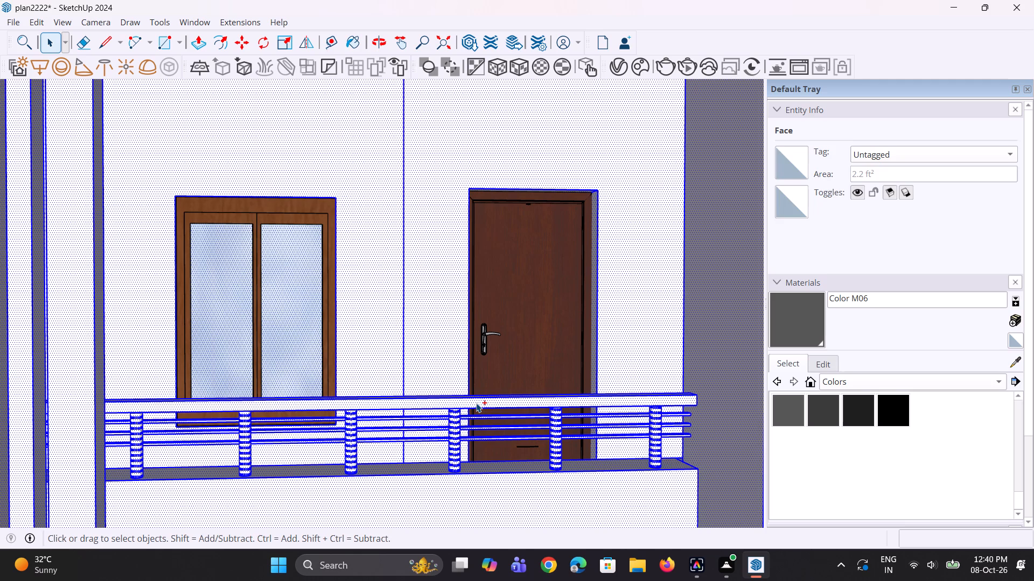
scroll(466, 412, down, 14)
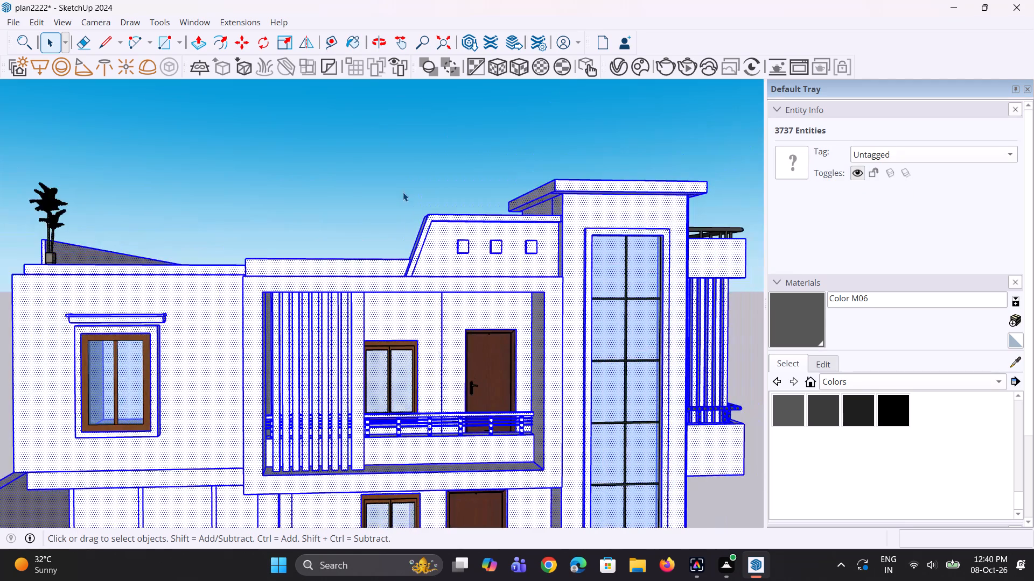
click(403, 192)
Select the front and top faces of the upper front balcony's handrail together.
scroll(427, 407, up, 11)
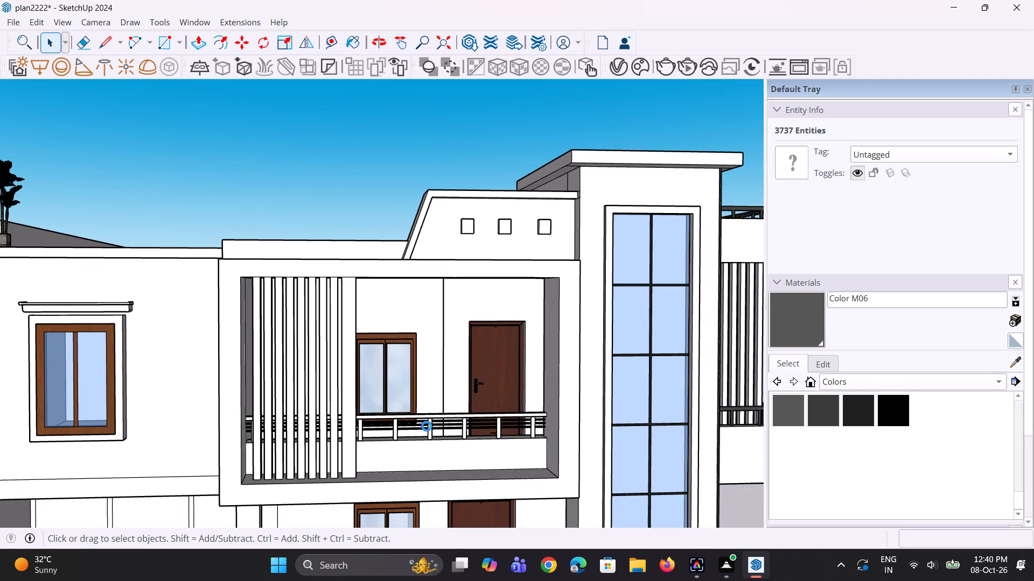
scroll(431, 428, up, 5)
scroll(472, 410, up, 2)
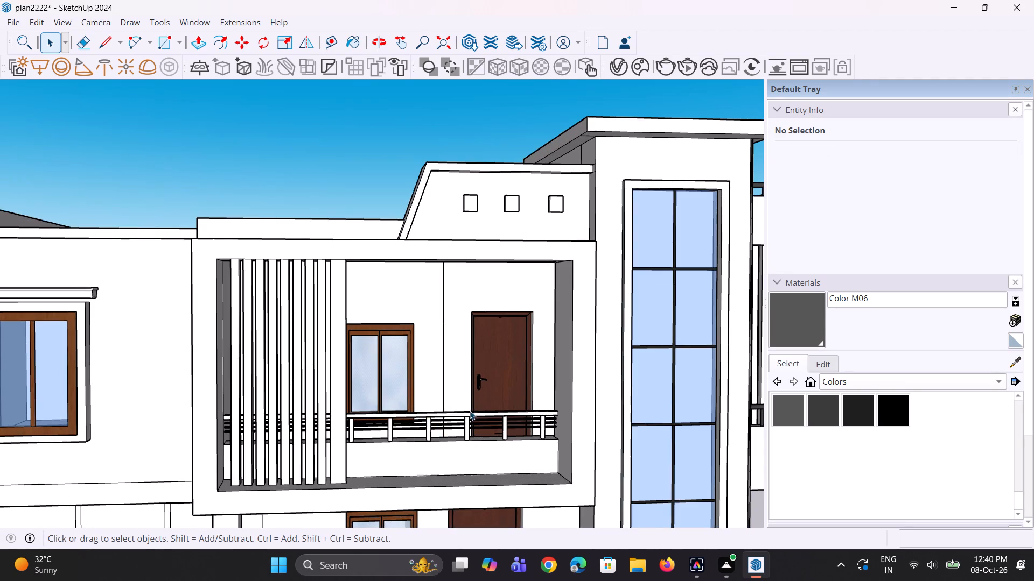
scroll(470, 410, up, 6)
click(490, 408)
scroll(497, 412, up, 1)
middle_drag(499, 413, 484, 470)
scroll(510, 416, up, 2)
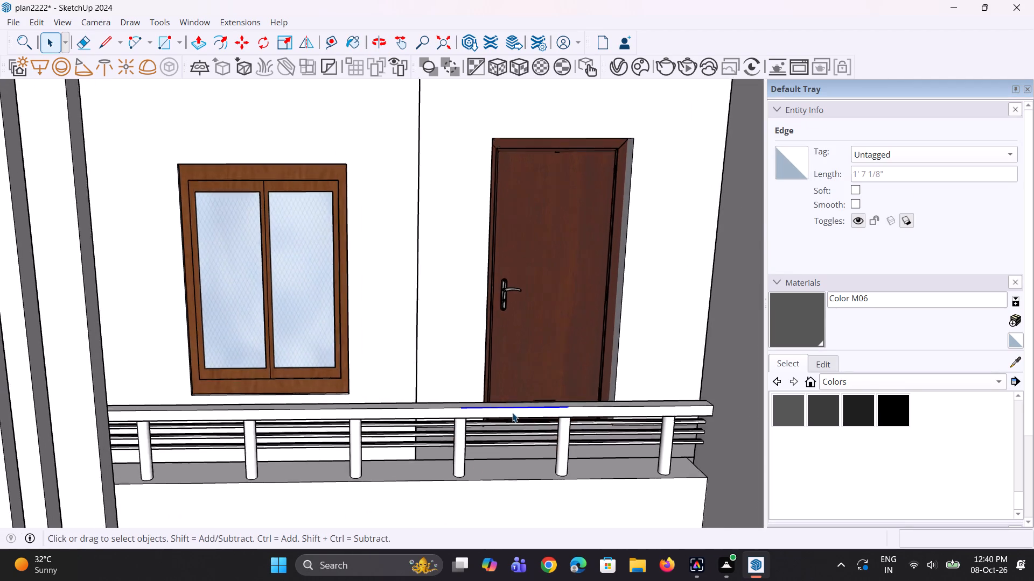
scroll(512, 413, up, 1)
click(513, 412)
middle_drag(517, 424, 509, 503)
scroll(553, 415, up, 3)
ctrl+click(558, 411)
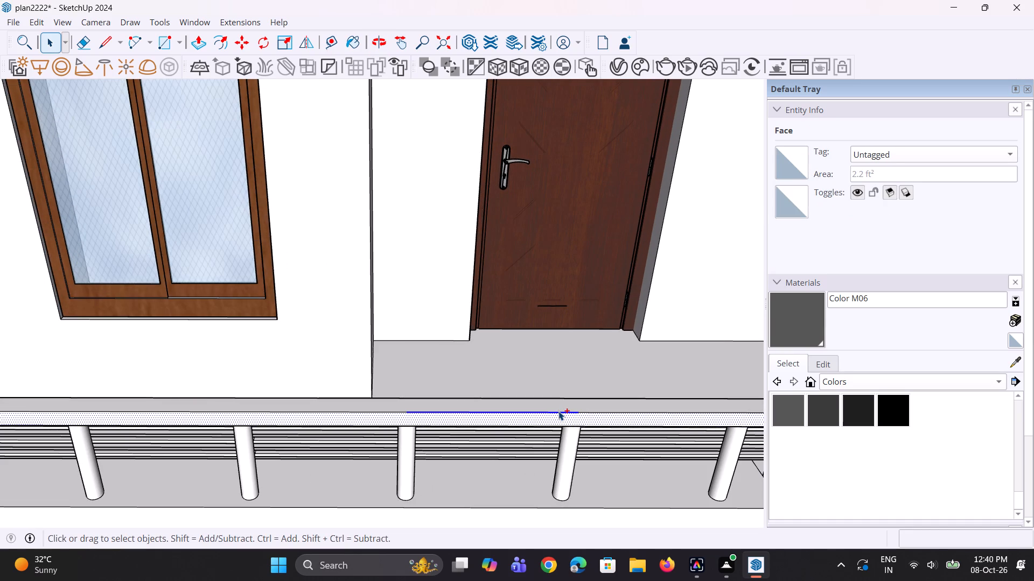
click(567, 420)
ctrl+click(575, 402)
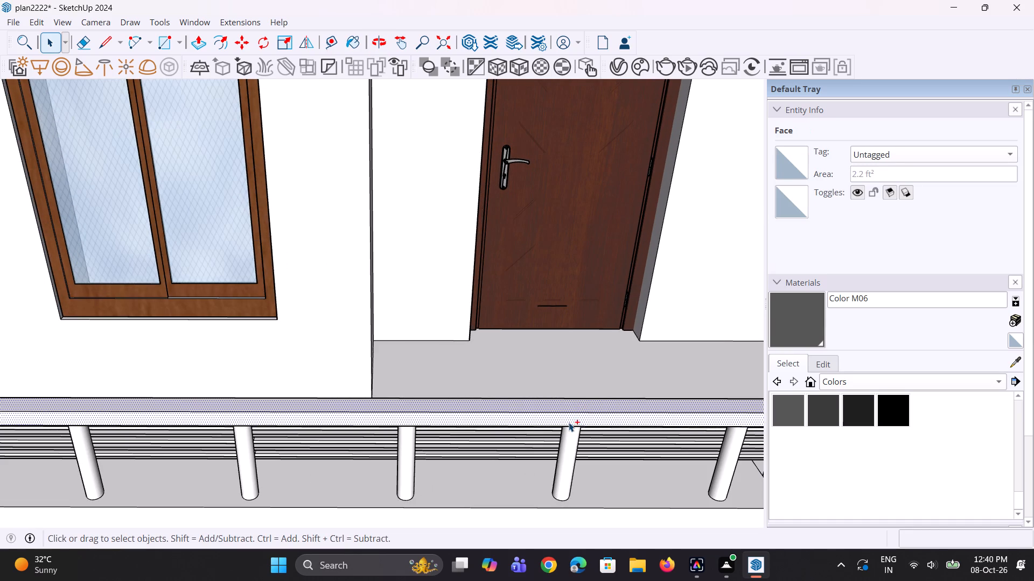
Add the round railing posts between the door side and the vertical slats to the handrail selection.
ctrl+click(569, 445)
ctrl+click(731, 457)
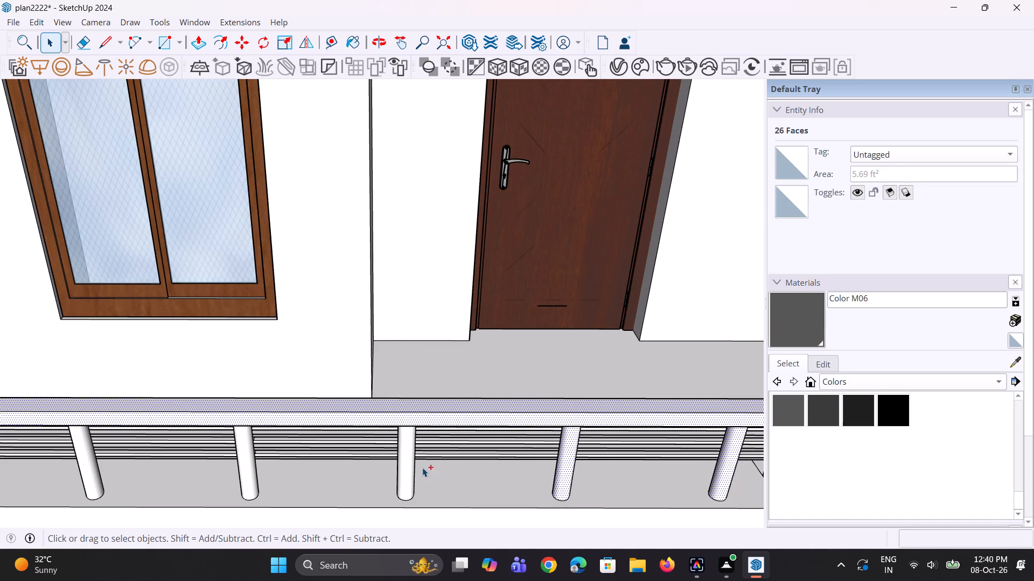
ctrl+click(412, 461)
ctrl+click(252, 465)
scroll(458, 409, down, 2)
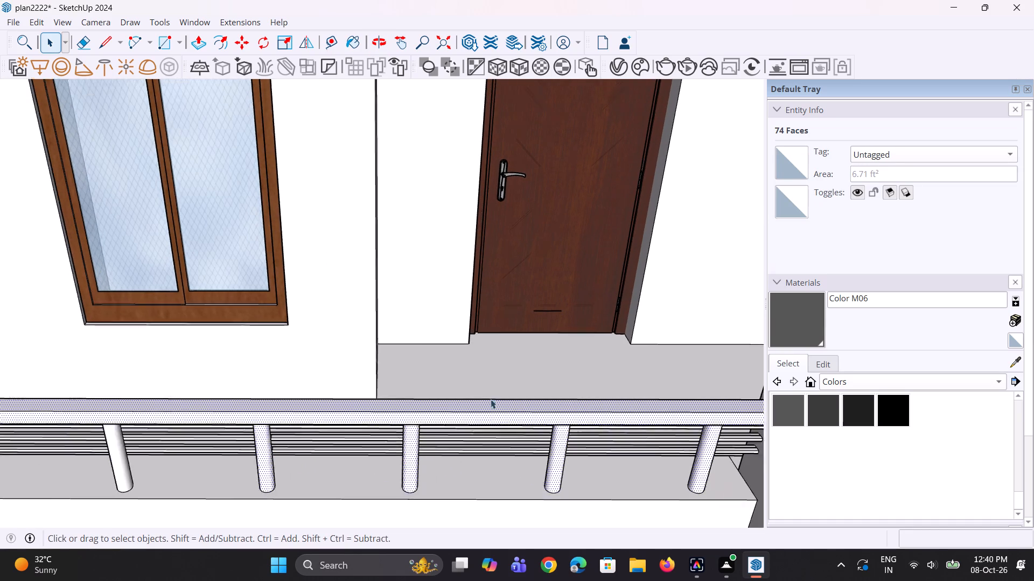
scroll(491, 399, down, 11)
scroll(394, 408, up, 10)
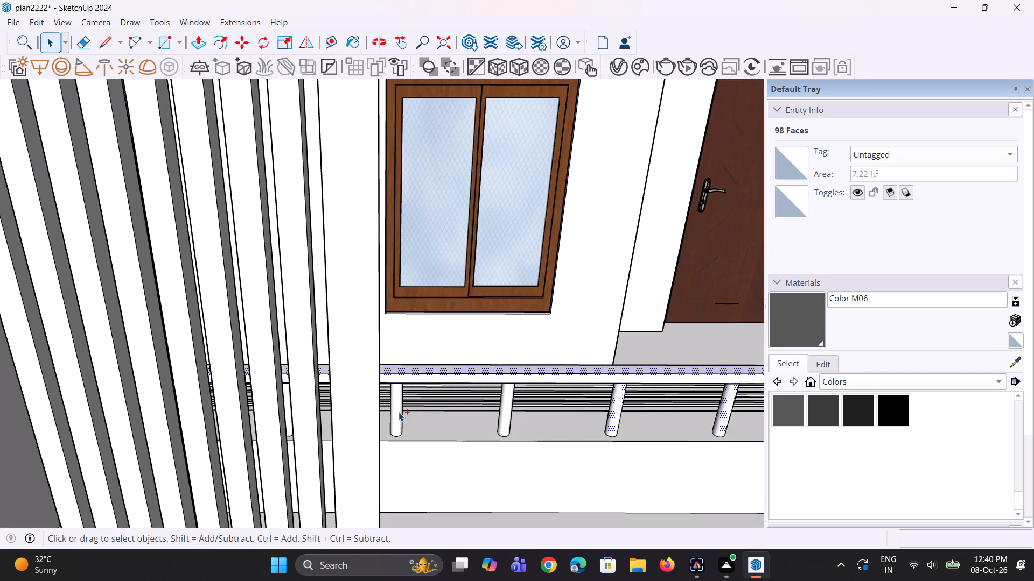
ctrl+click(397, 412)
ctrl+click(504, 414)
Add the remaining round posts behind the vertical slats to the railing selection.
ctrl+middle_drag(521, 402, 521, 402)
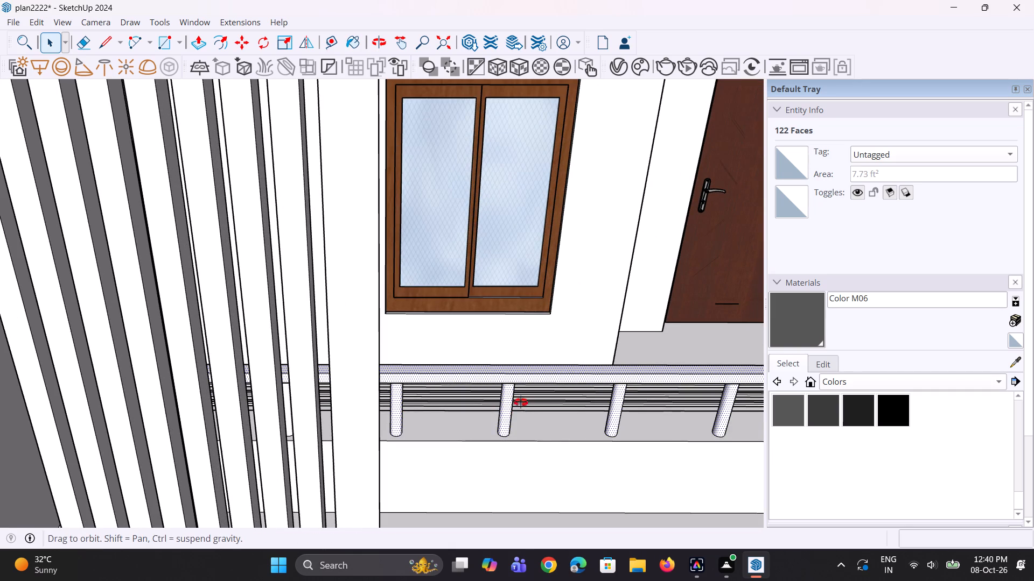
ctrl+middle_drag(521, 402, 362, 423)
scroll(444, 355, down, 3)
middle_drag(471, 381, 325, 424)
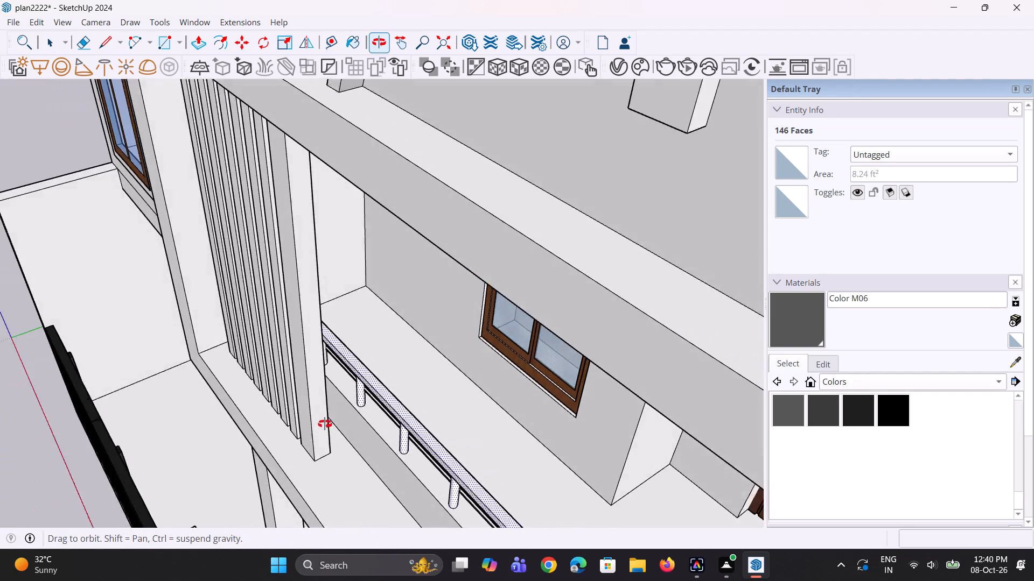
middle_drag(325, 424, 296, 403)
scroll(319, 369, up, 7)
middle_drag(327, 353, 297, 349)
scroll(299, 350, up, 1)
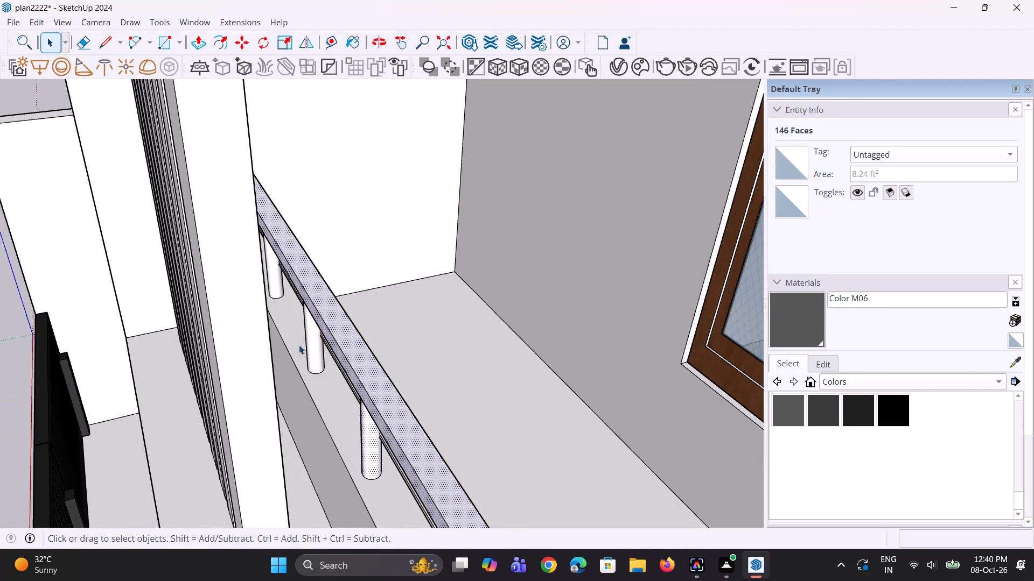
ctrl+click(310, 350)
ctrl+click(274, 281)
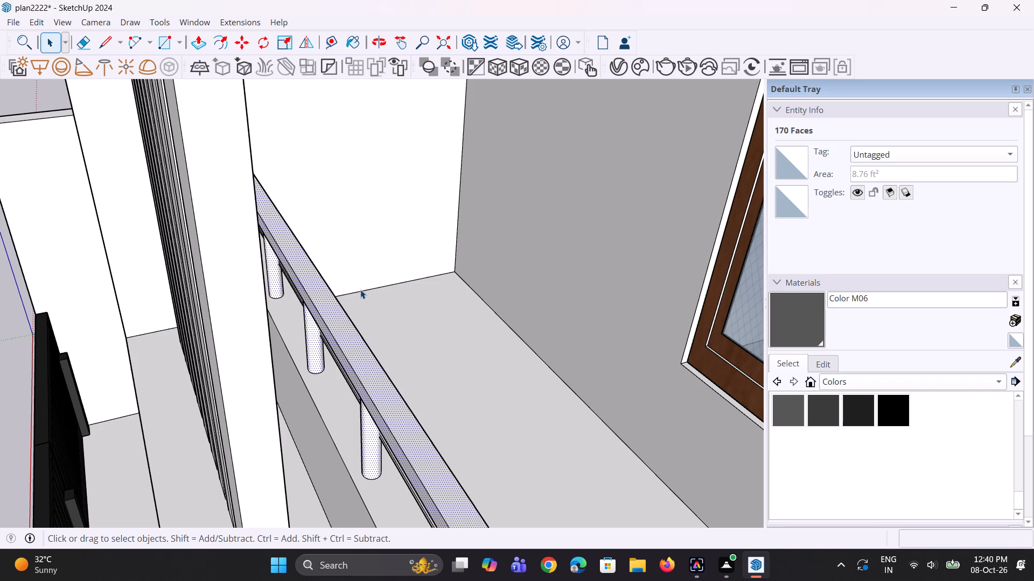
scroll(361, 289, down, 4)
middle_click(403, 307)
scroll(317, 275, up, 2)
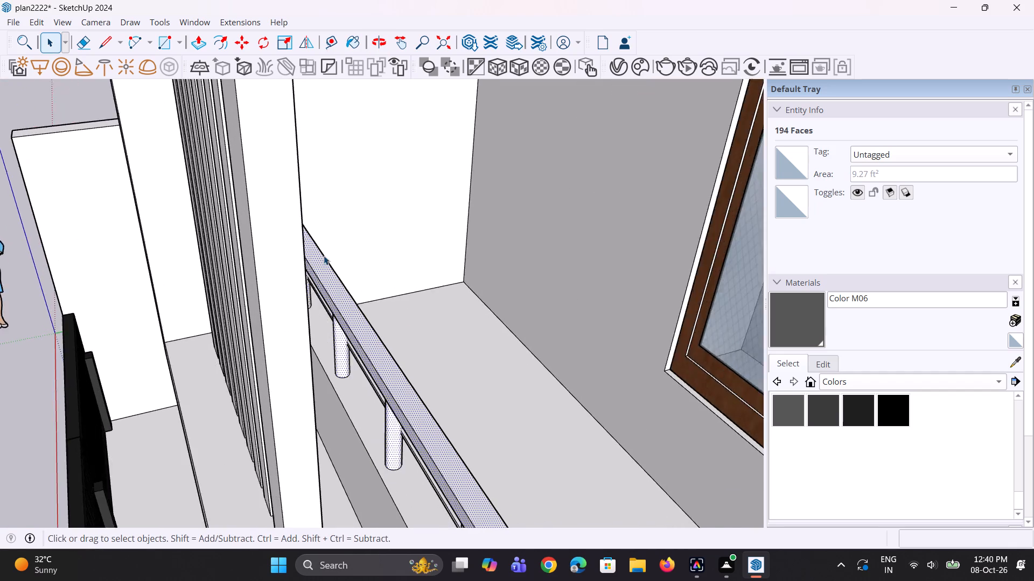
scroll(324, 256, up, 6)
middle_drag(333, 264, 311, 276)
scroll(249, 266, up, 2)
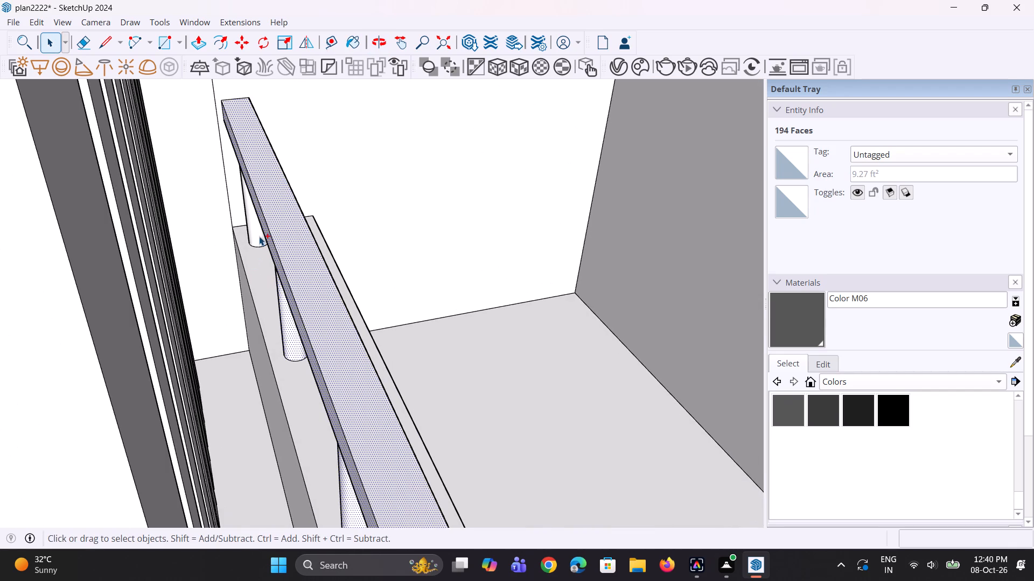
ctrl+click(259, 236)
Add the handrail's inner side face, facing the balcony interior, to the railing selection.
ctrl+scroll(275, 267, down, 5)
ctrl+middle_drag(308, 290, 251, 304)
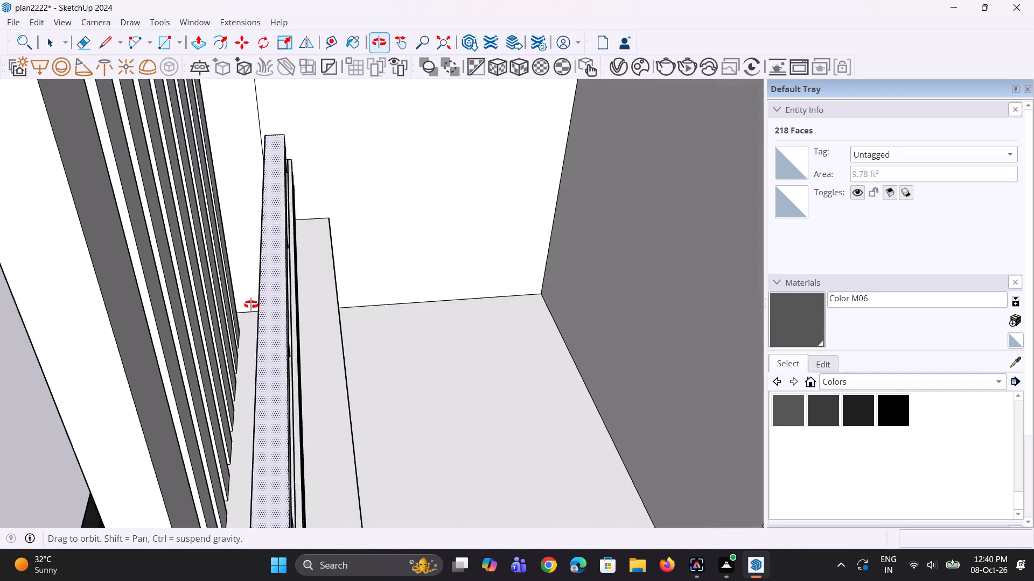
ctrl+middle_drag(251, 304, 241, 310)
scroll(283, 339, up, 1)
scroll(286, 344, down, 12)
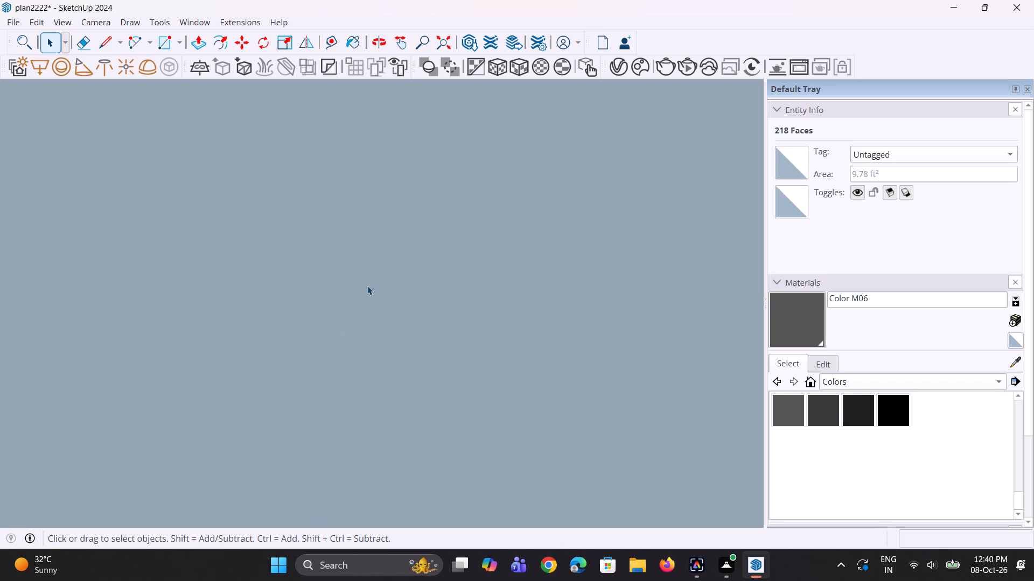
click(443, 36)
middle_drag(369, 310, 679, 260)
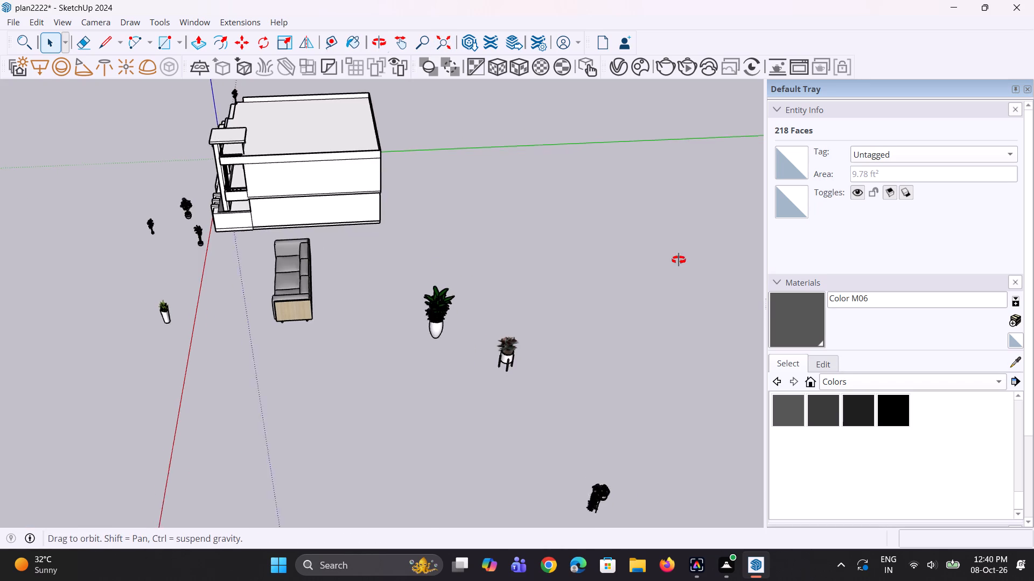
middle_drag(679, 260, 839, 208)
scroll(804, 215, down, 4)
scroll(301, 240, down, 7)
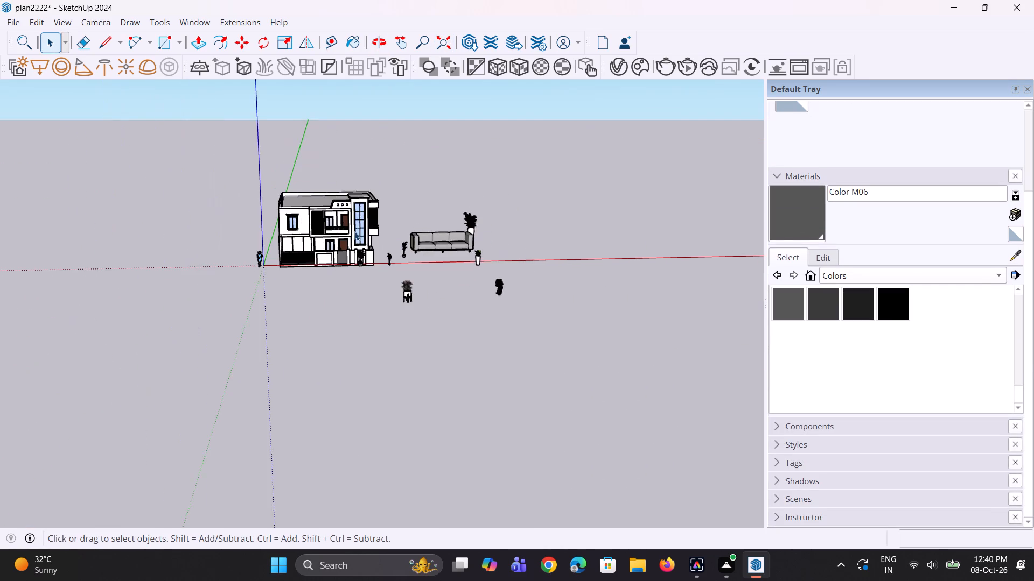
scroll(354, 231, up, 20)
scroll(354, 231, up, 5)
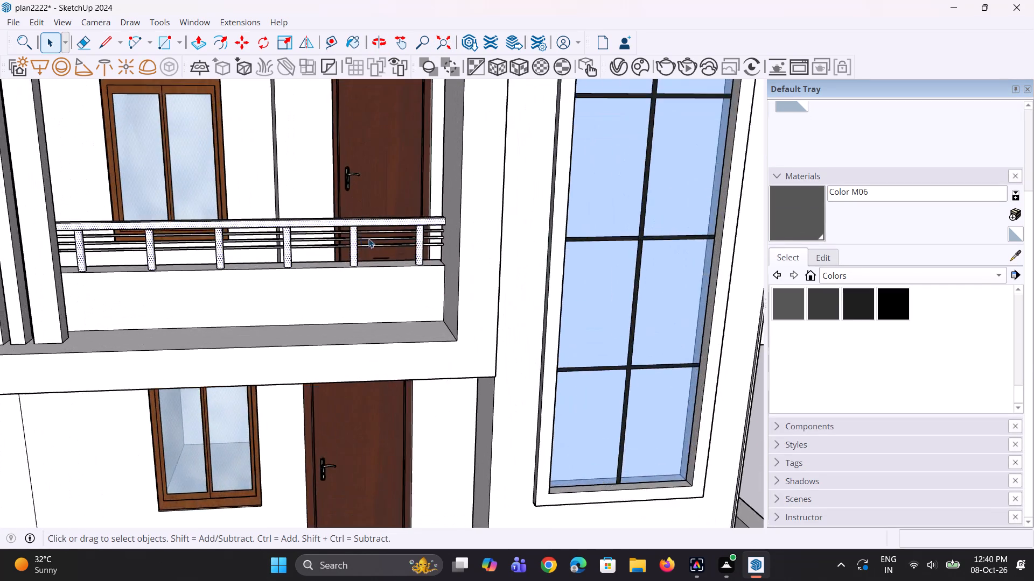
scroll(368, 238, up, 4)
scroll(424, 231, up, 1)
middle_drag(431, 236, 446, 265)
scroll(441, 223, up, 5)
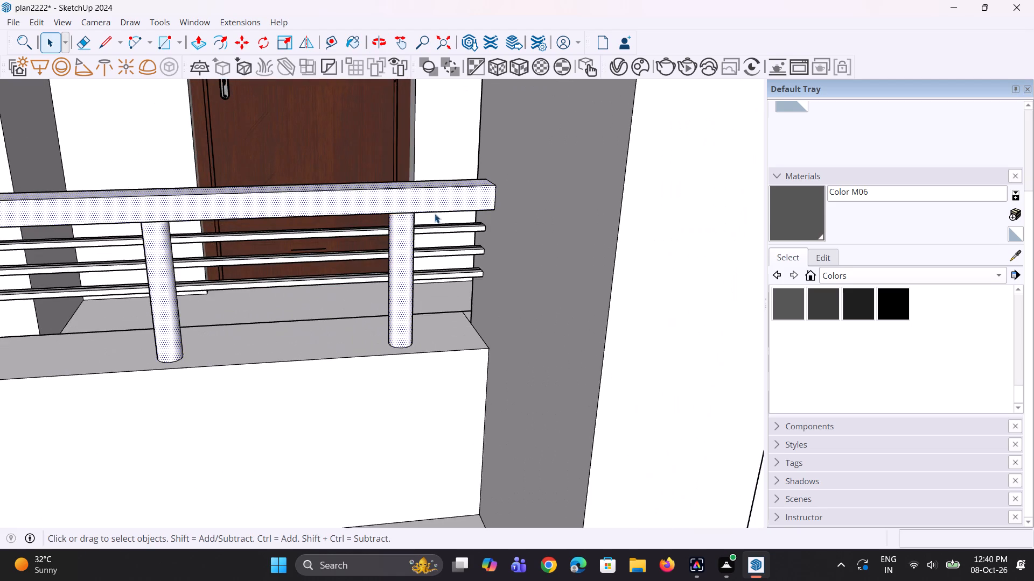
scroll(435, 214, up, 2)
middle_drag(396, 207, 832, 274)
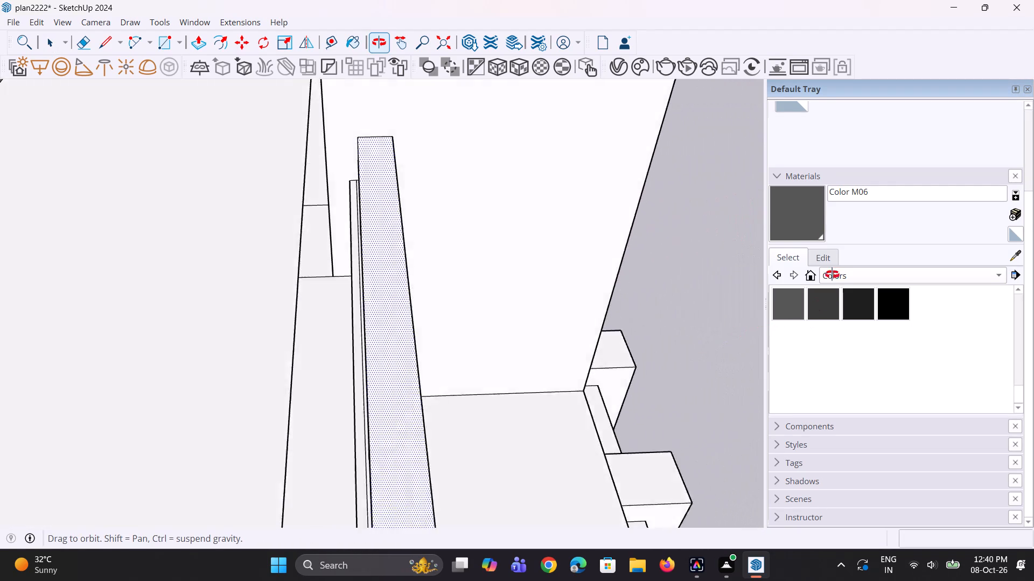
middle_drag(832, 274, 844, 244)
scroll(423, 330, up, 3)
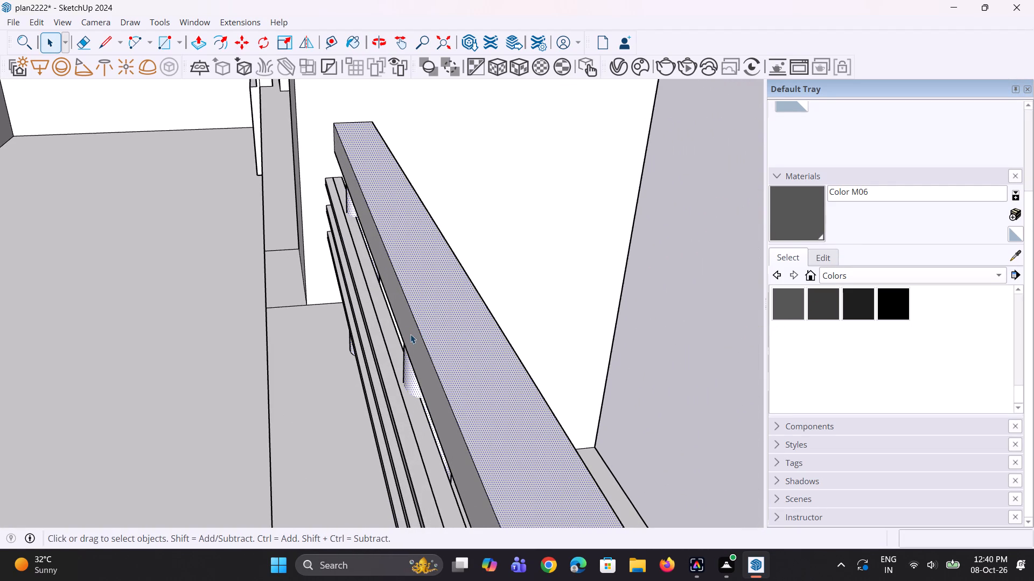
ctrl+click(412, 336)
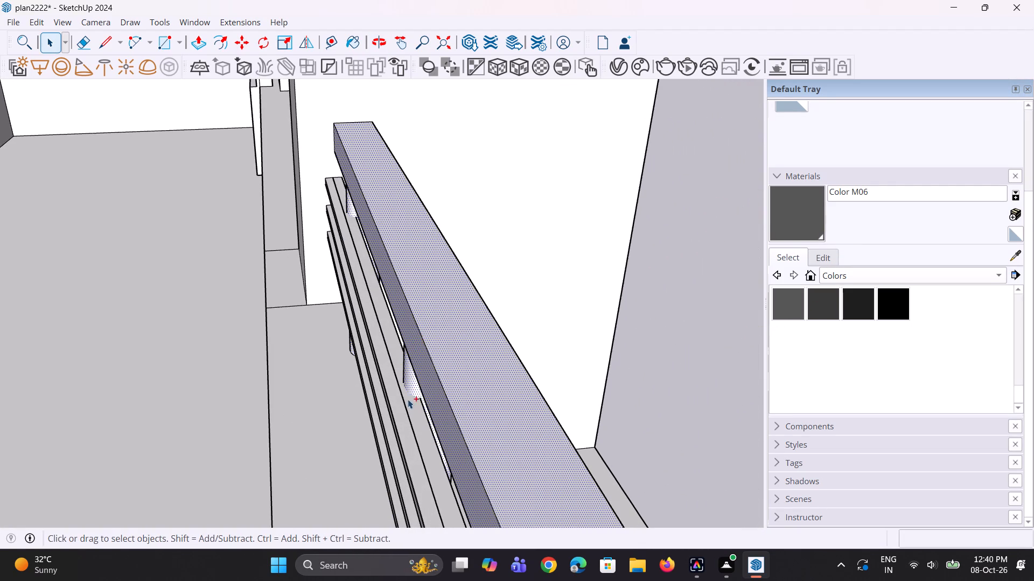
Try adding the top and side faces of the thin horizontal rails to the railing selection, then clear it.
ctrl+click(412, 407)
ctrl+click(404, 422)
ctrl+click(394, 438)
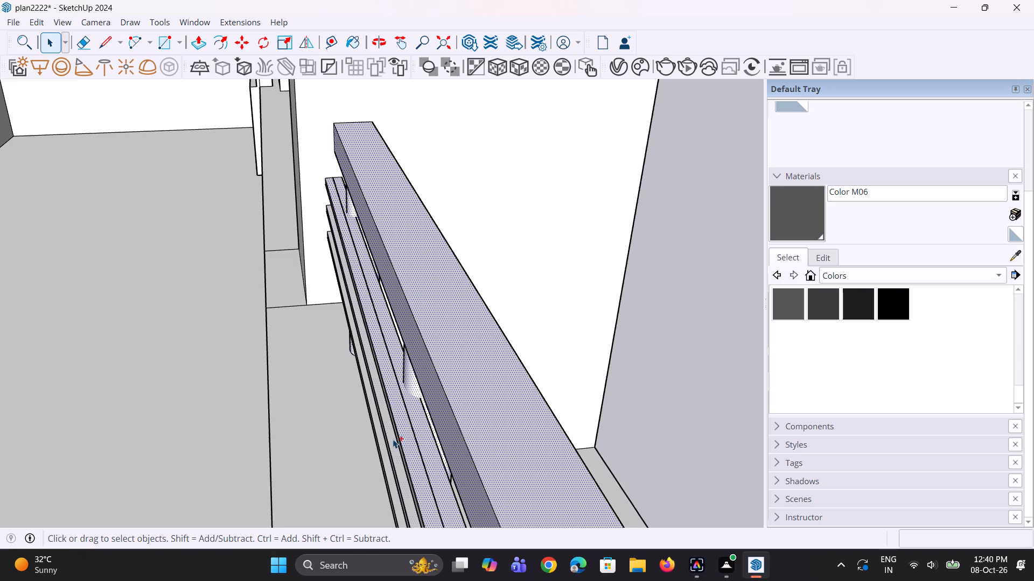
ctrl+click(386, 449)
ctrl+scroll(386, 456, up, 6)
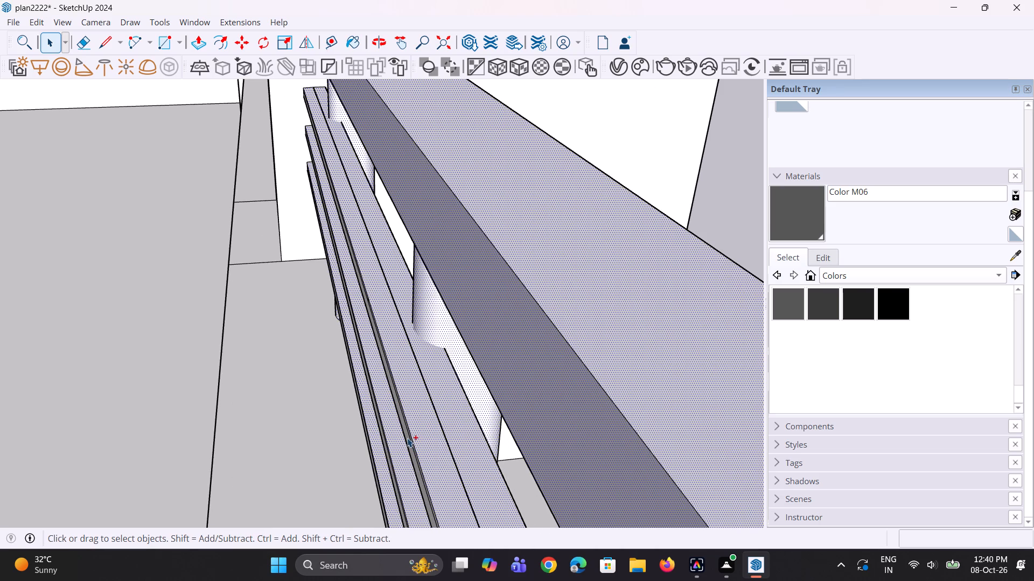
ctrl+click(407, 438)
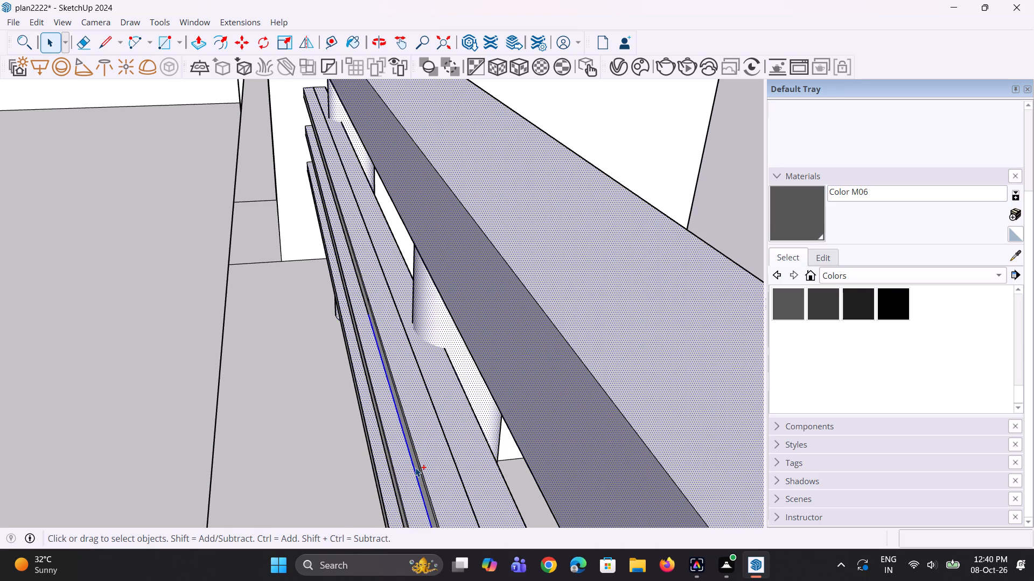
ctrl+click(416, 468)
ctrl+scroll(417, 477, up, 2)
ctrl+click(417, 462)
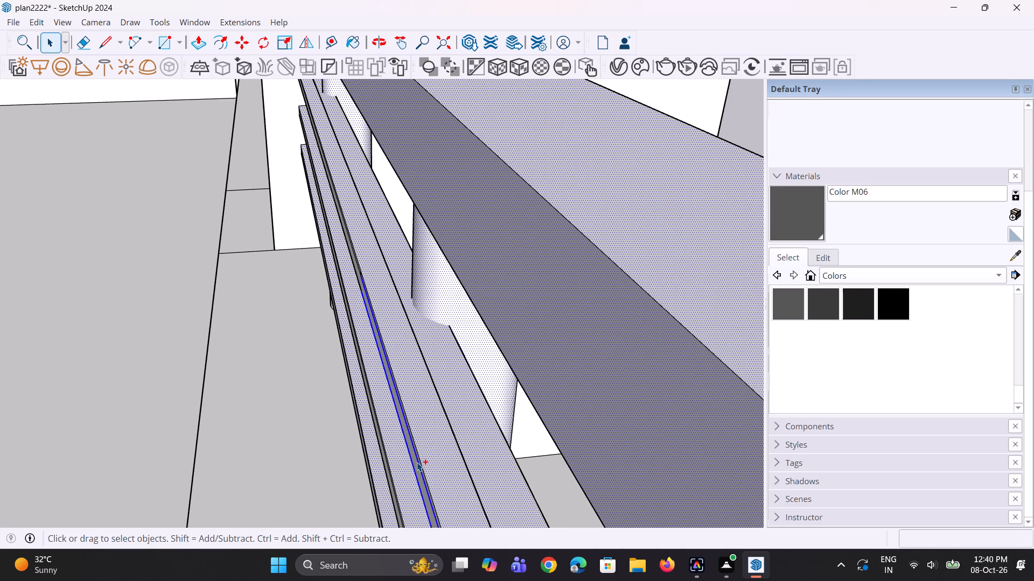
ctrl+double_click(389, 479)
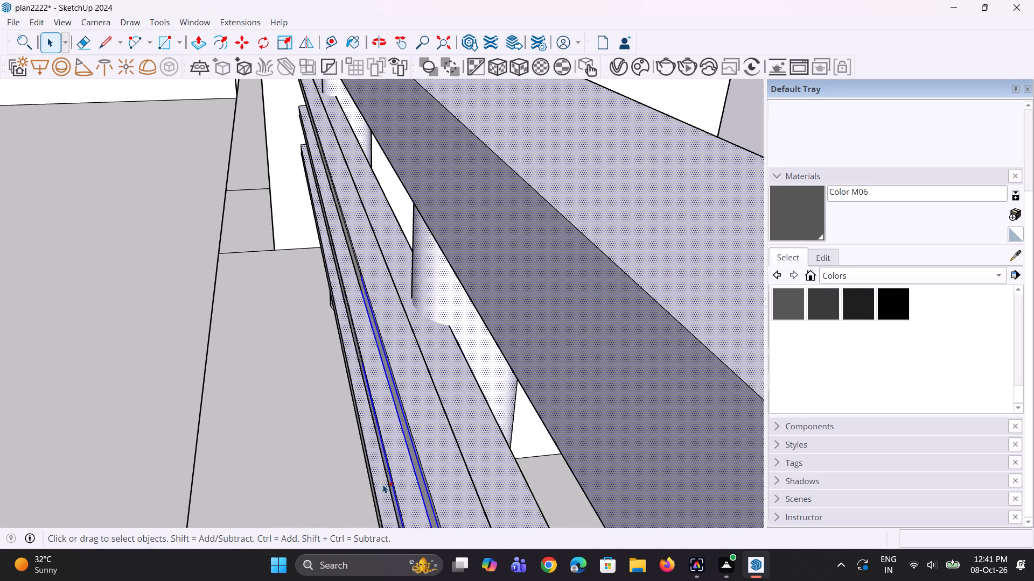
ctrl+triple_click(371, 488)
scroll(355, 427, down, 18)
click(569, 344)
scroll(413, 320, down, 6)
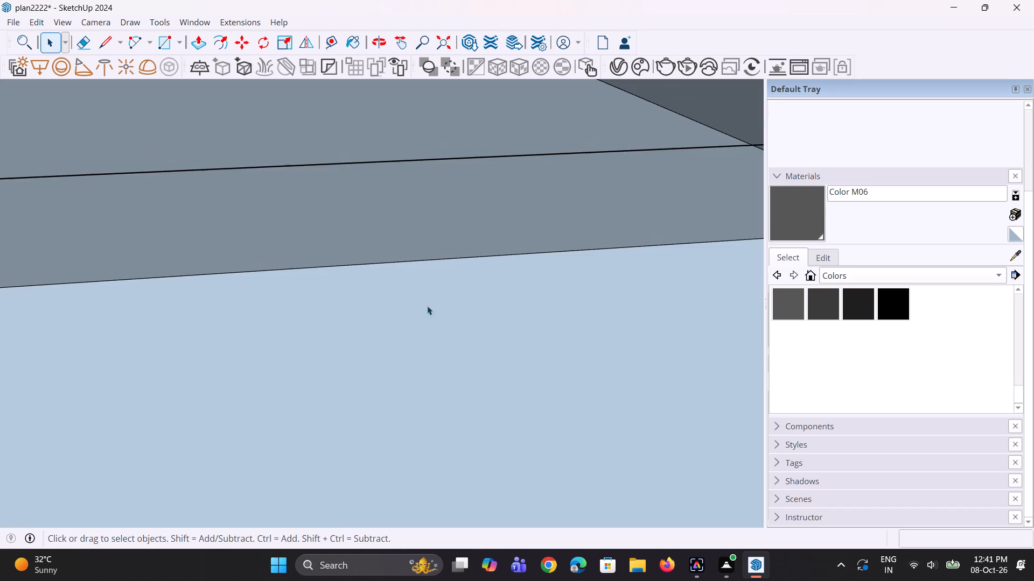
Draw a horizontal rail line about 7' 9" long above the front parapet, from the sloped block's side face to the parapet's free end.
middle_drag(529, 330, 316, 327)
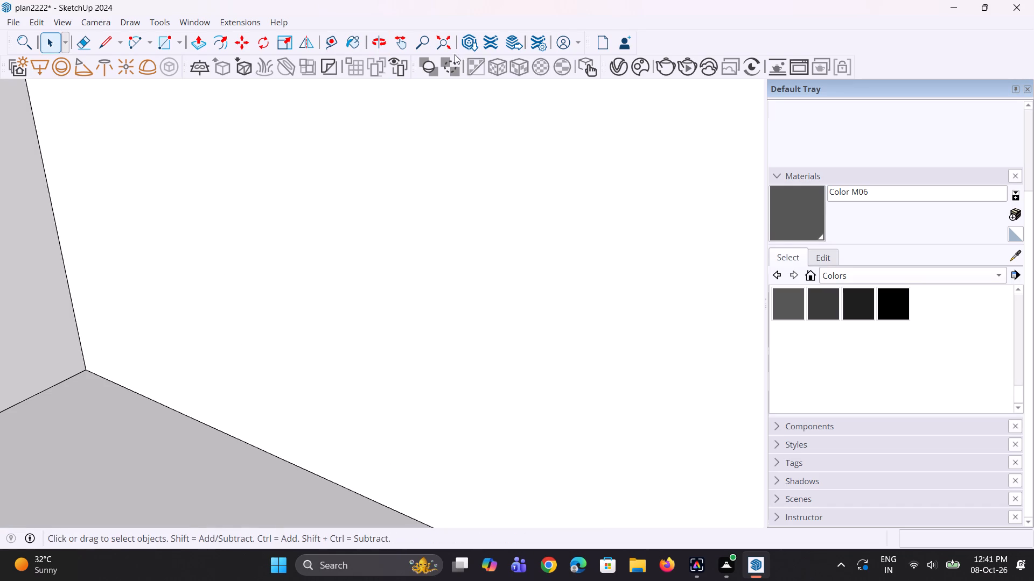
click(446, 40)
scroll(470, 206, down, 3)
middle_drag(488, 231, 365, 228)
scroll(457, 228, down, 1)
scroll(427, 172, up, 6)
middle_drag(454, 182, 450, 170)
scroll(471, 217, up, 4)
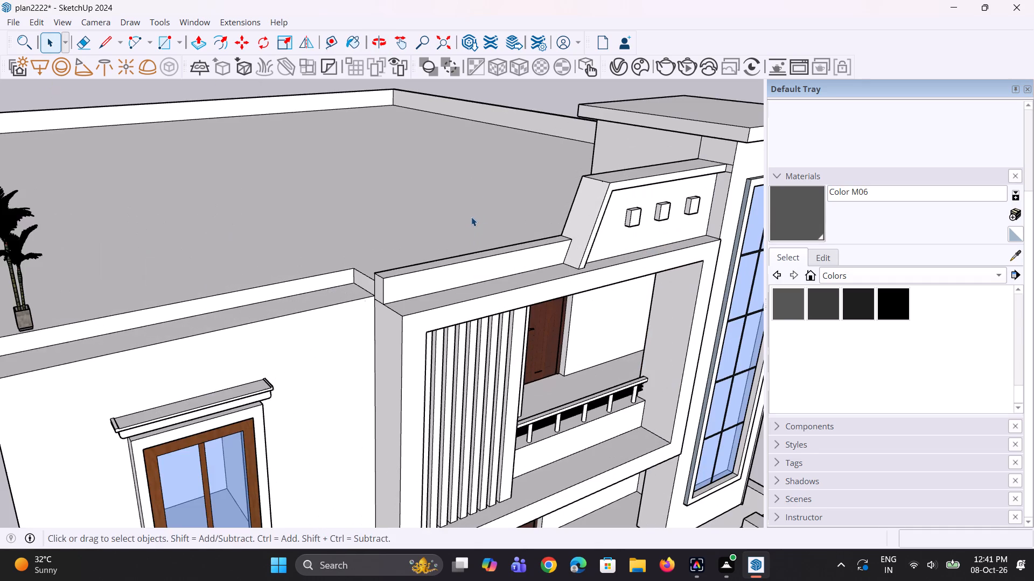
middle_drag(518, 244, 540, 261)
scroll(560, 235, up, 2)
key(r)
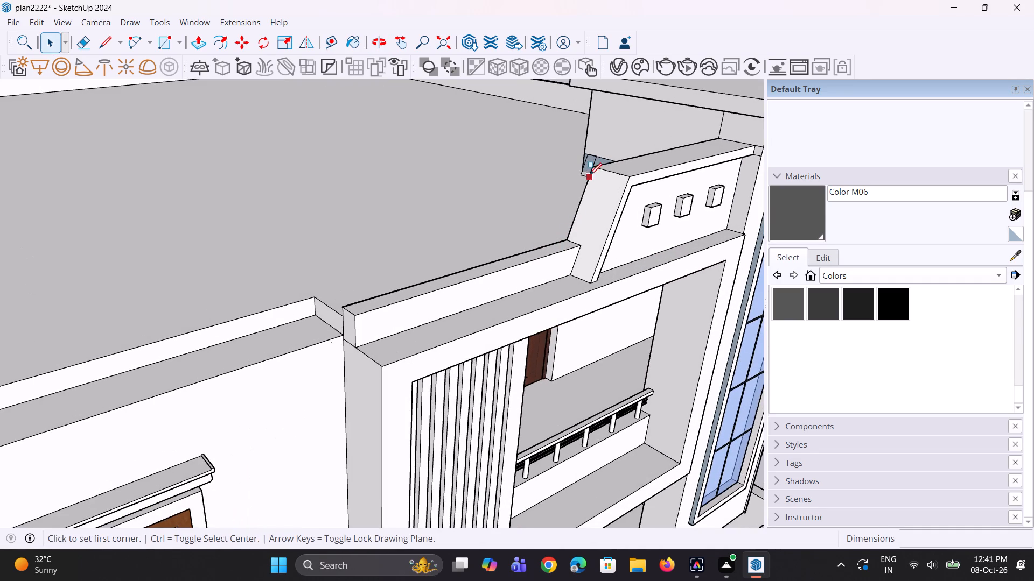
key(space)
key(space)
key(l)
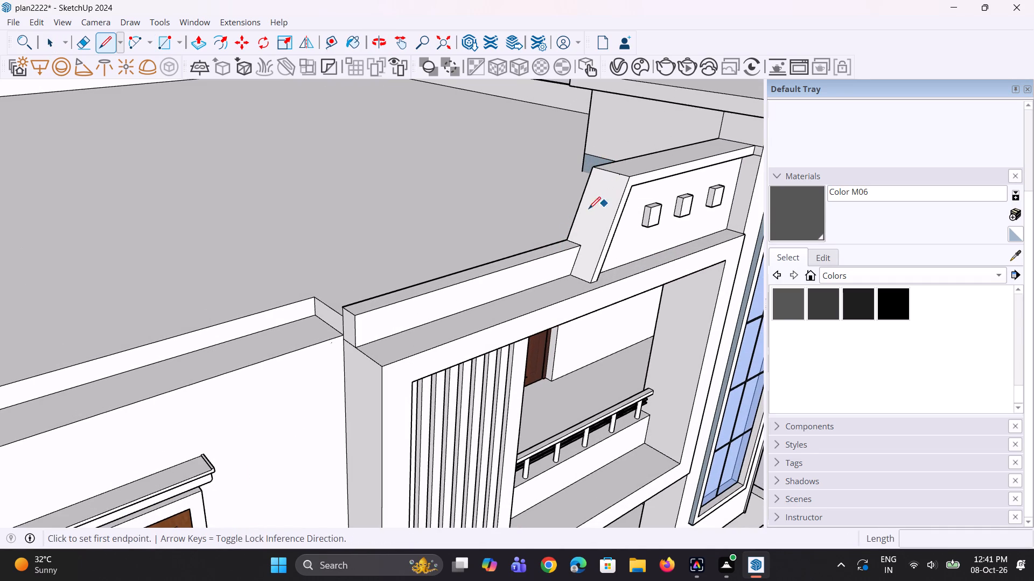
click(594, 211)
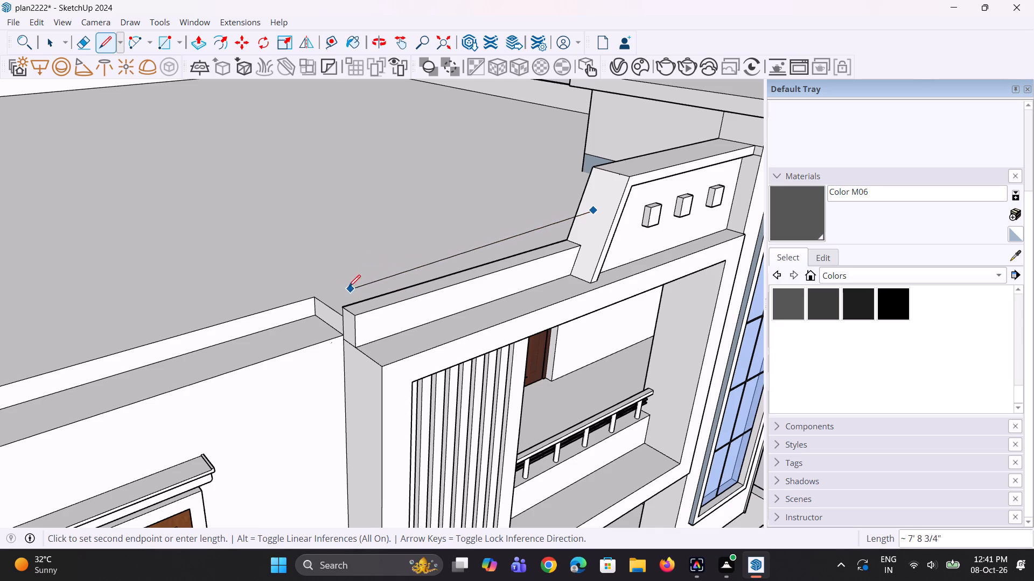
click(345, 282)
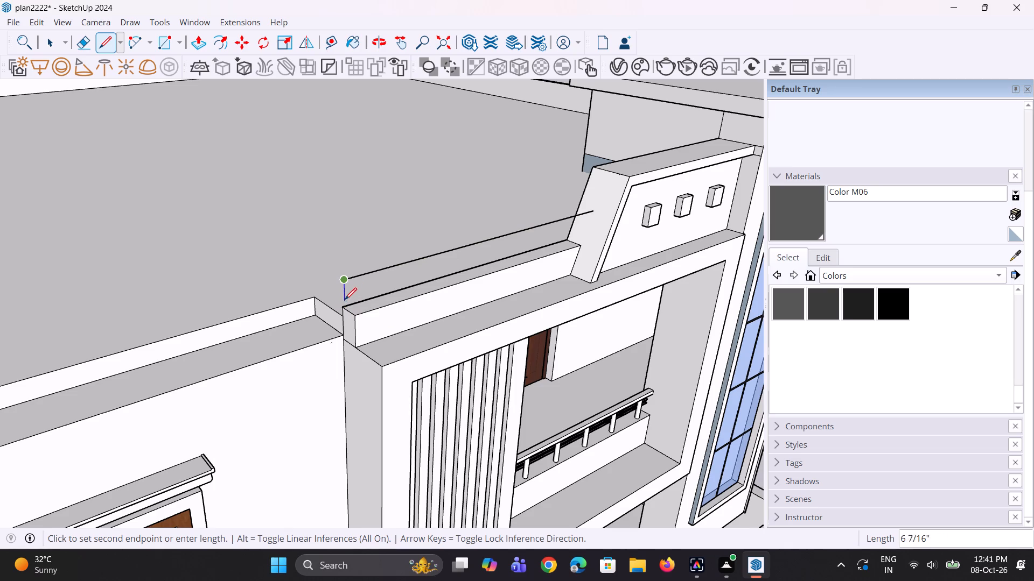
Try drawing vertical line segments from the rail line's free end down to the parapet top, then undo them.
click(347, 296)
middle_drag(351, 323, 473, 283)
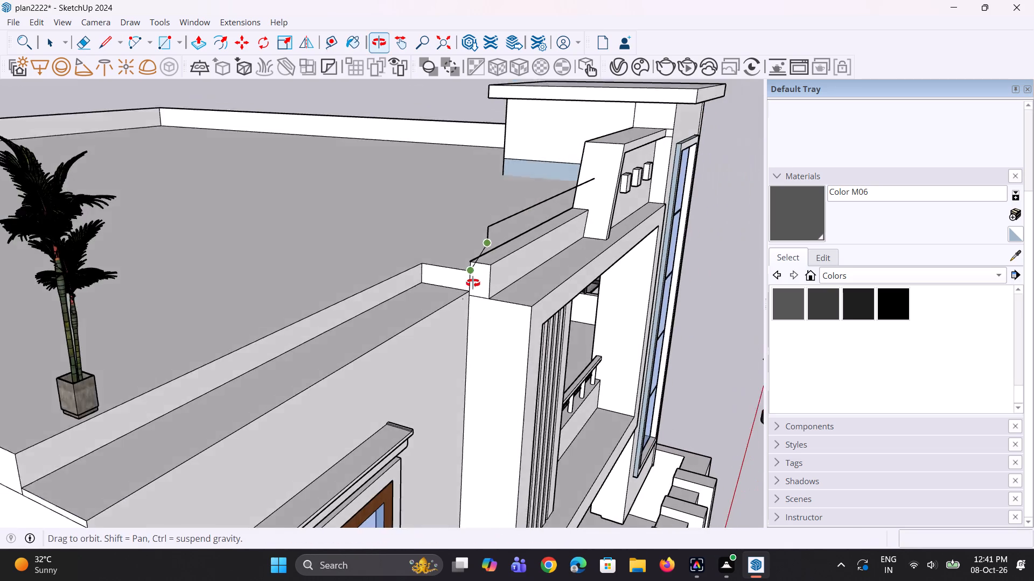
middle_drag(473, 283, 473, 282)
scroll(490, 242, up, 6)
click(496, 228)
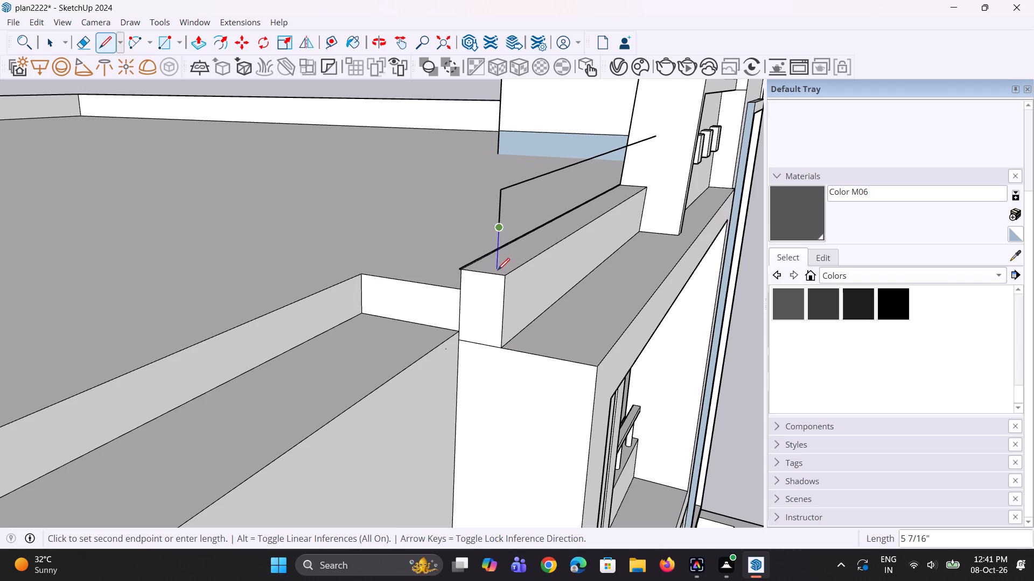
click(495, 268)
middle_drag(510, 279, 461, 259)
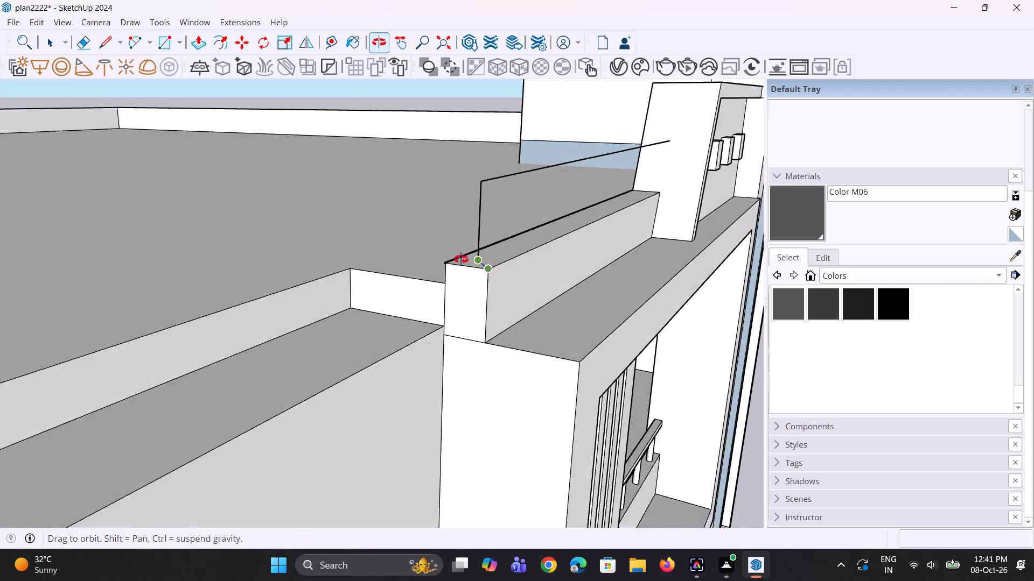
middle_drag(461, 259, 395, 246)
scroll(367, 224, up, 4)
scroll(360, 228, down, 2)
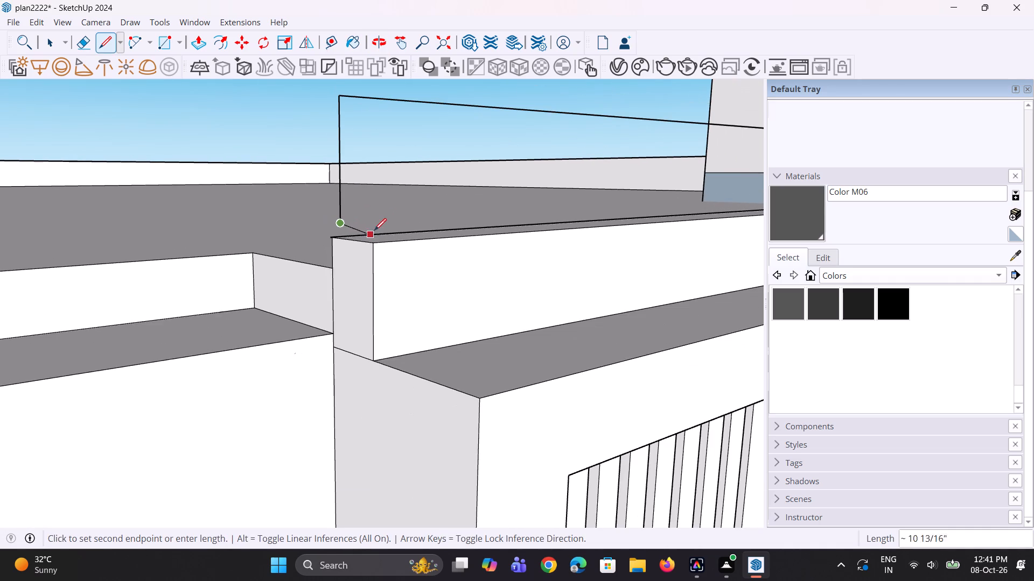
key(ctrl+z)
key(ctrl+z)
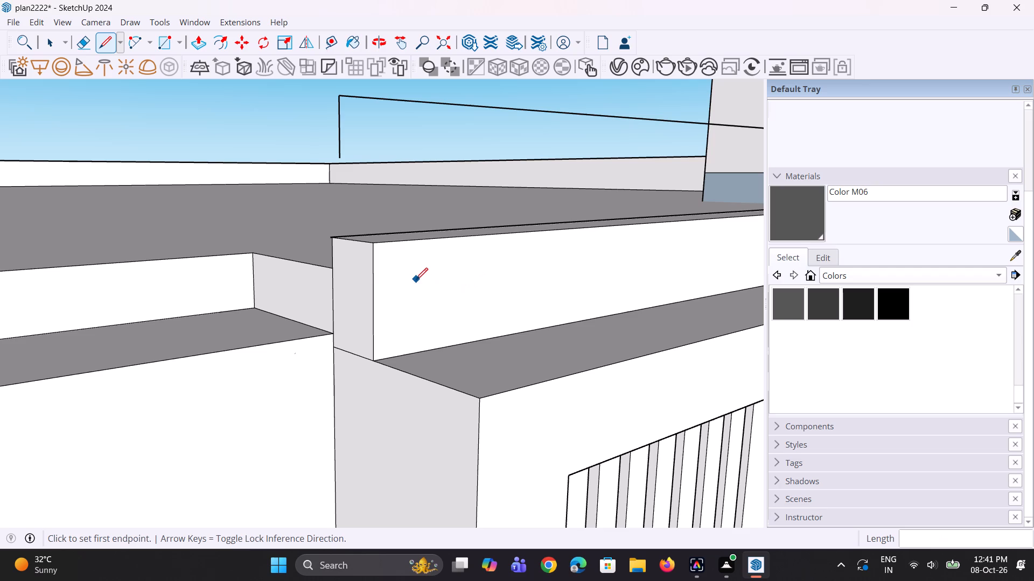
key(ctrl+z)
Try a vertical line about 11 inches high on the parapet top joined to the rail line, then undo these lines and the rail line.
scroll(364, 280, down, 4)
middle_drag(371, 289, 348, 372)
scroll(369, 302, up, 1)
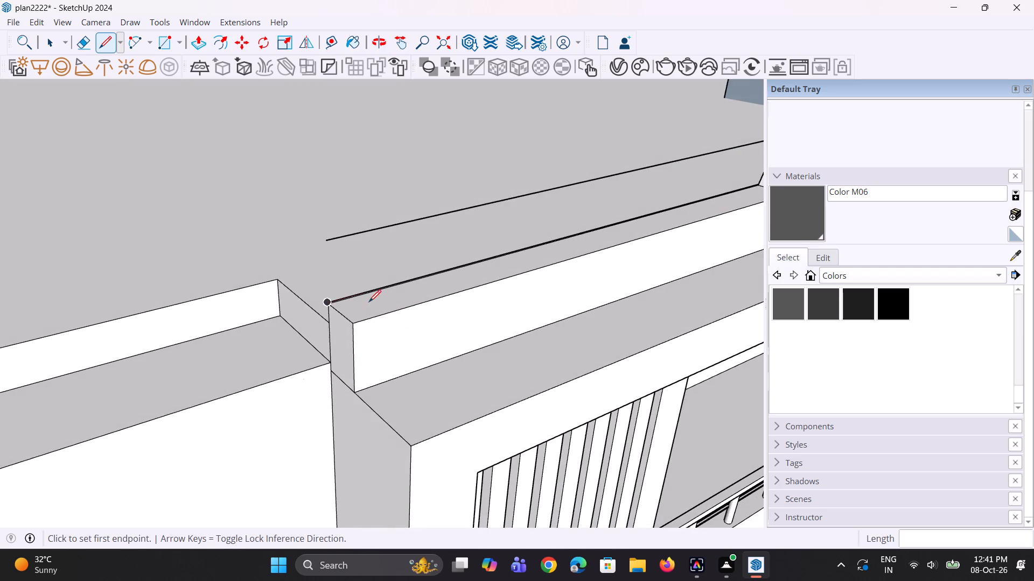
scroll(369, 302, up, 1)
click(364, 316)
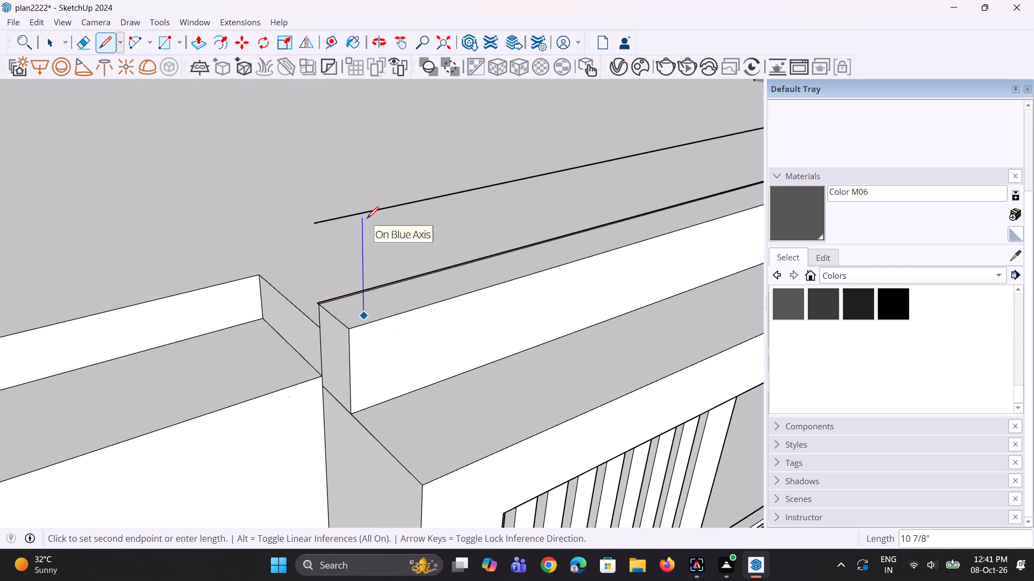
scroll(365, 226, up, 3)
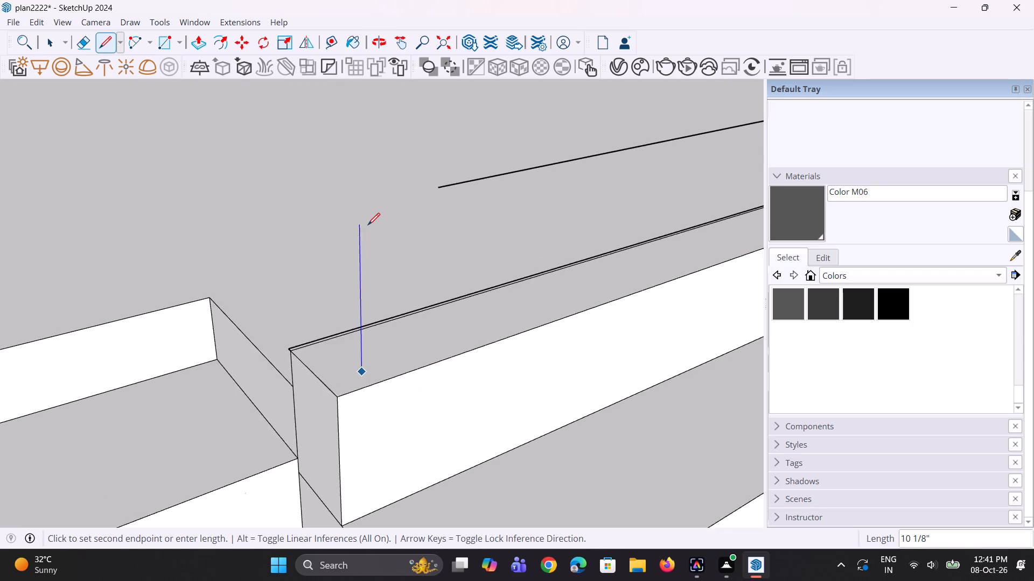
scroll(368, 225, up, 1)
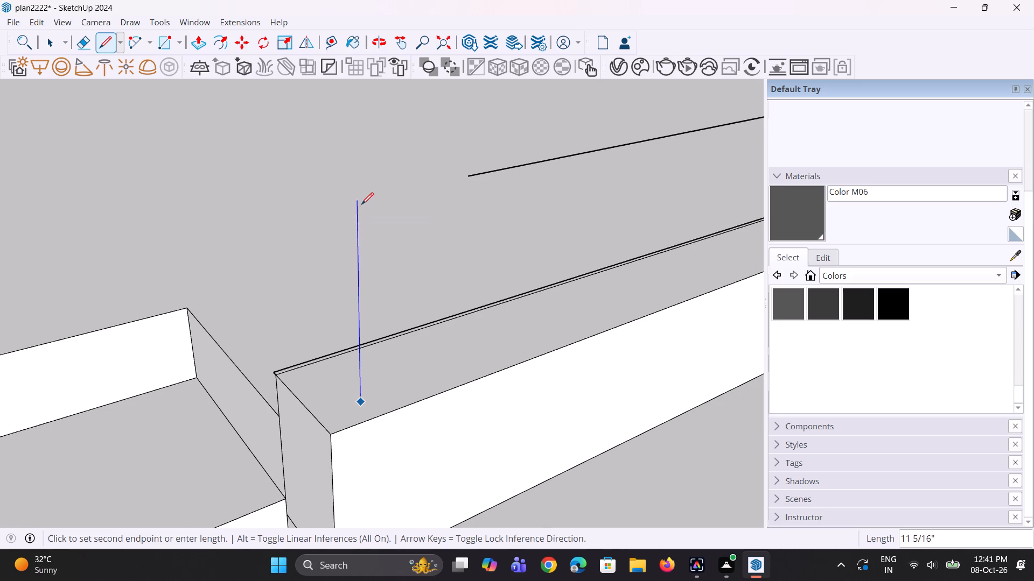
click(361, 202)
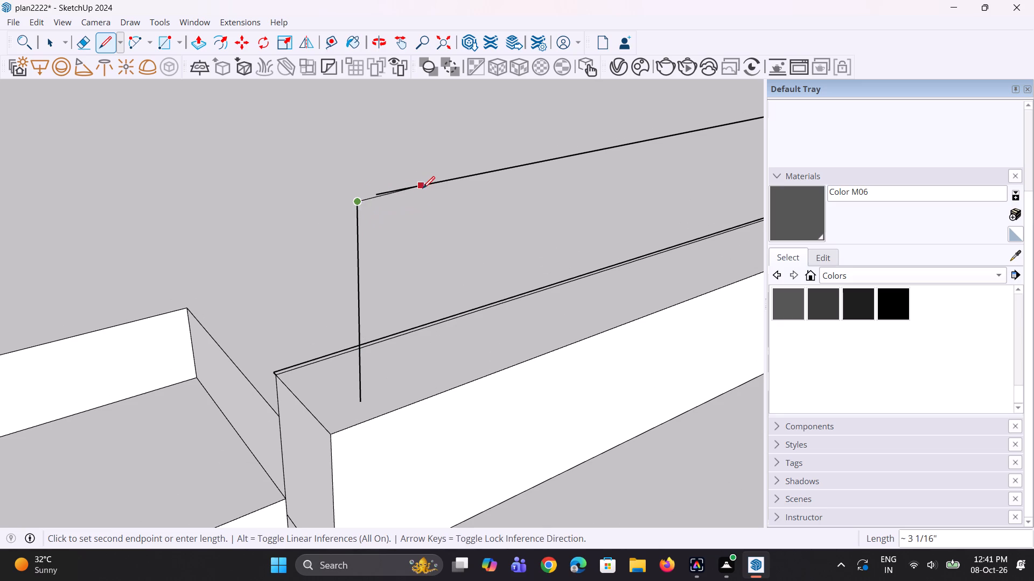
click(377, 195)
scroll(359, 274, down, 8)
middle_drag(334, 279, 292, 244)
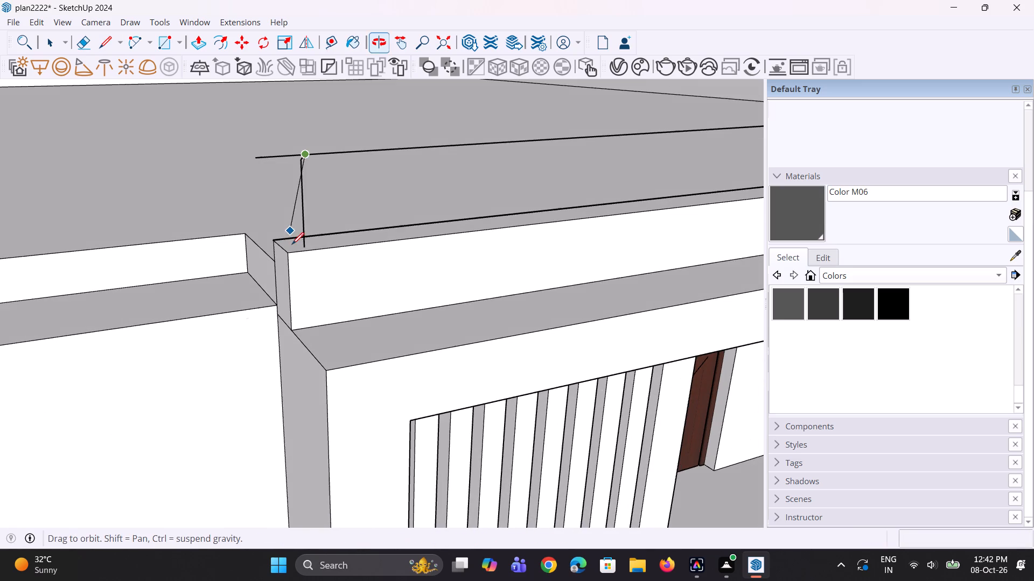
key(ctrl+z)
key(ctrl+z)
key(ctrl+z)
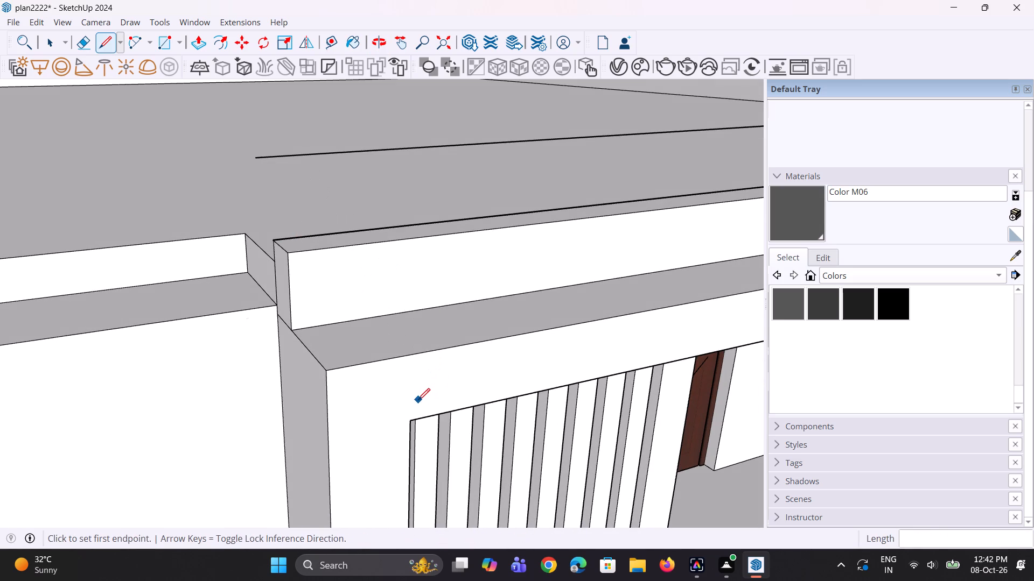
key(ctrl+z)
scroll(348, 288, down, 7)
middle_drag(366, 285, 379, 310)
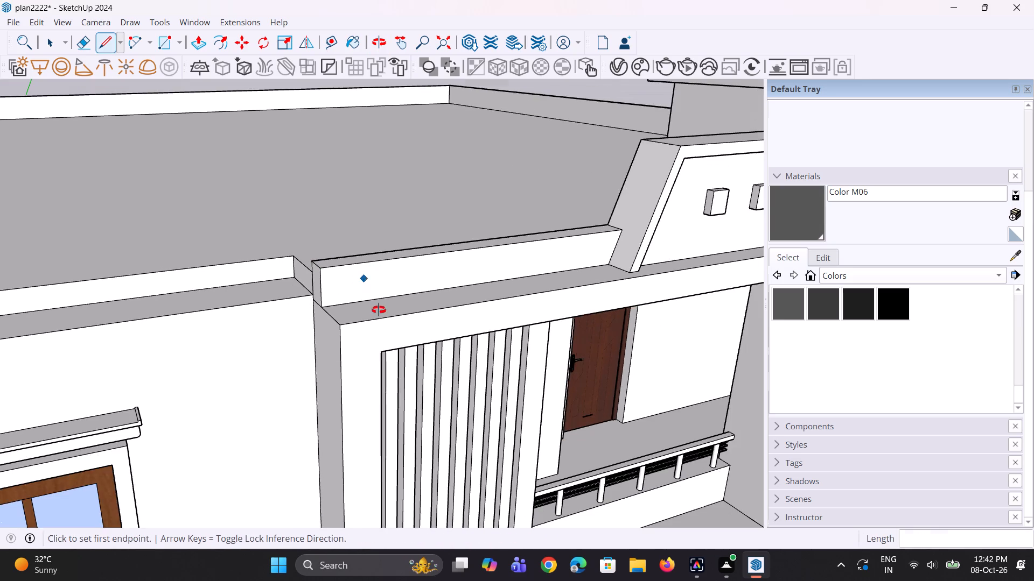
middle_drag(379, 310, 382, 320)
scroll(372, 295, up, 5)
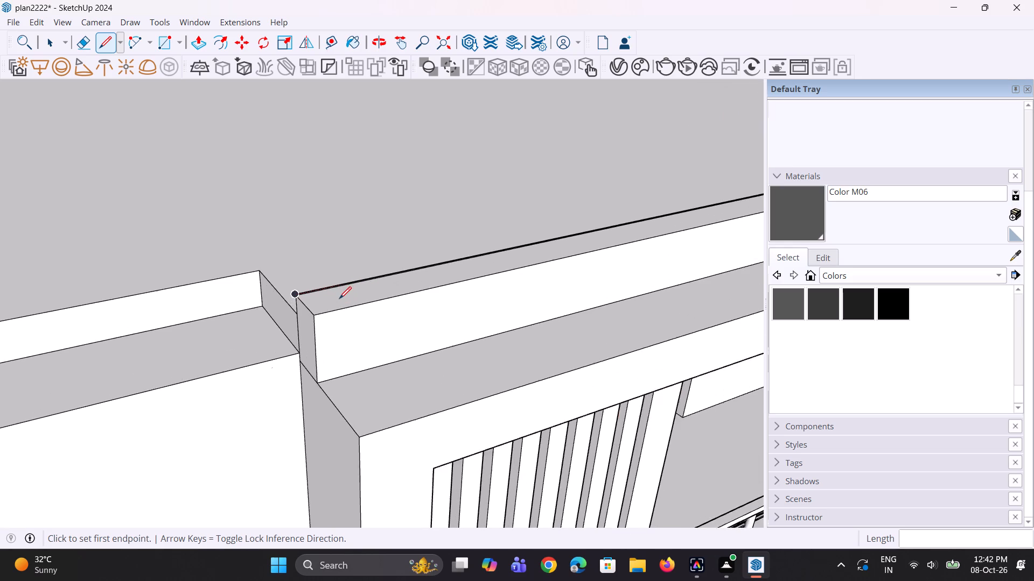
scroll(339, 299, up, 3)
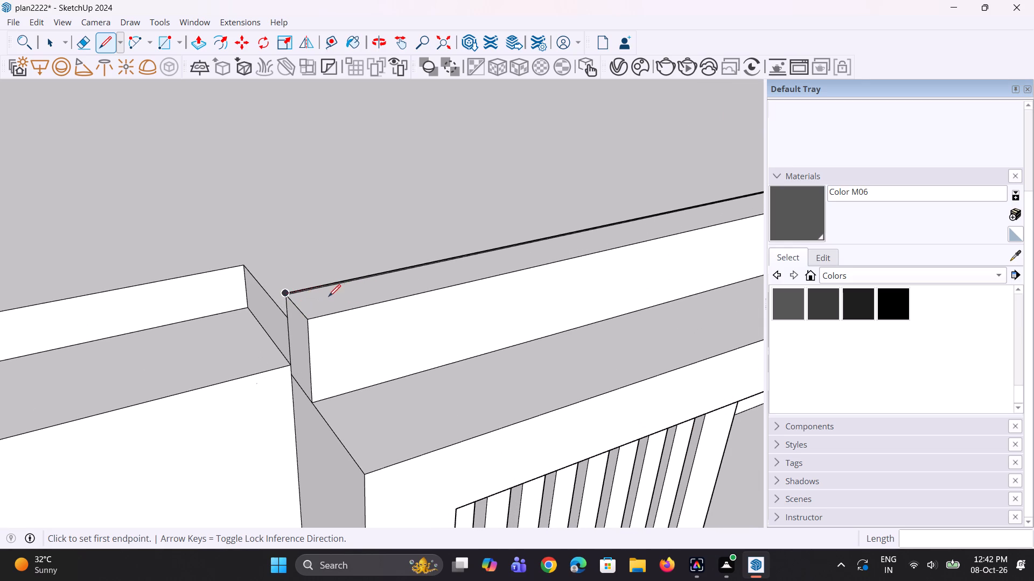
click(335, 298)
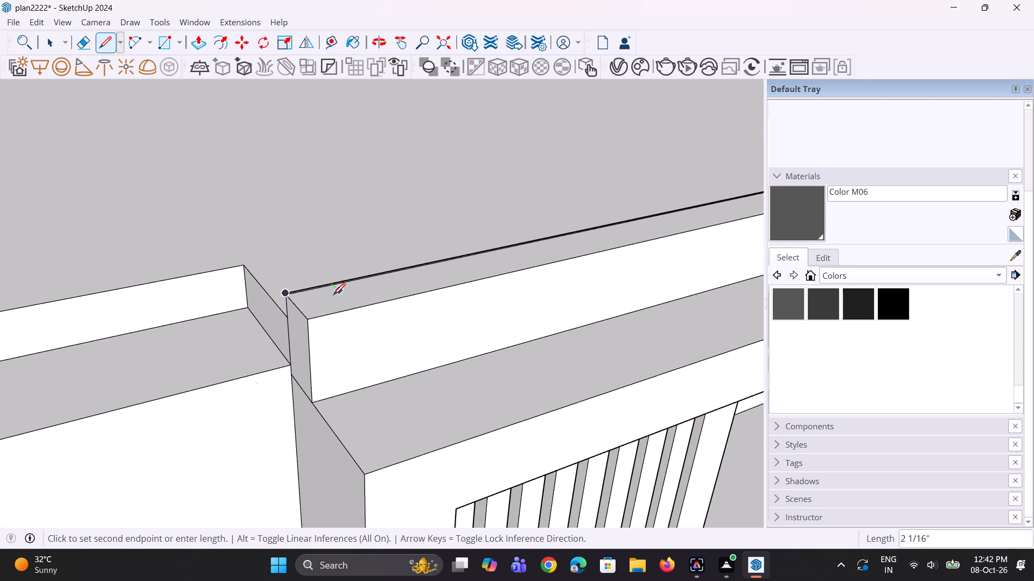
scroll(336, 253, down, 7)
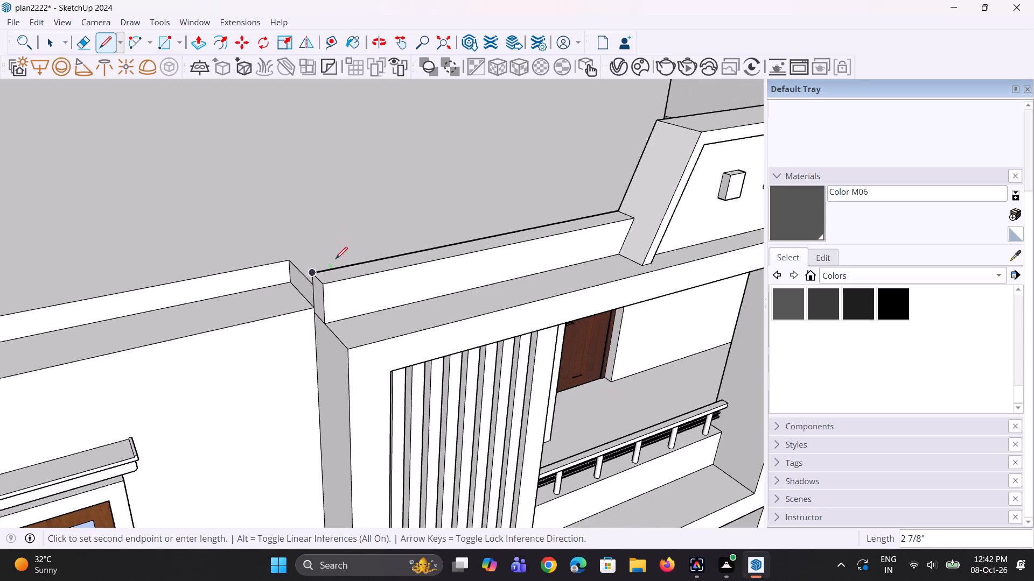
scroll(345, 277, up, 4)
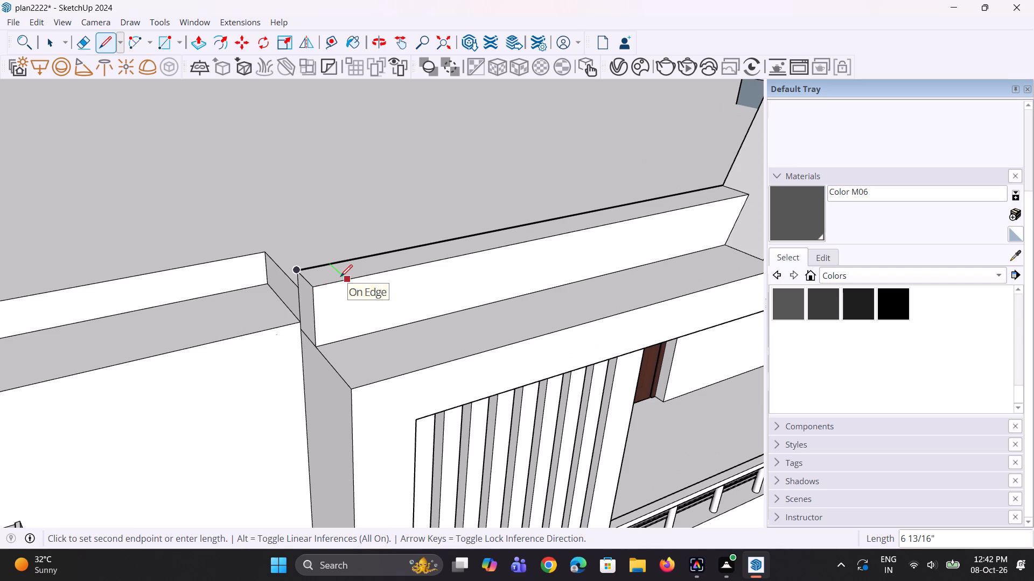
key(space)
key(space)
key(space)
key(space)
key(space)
Draw a vertical post line just over 1' 2" high near the parapet's free end and a rail line about 8' 1" long to the sloped block.
key(l)
scroll(339, 282, up, 3)
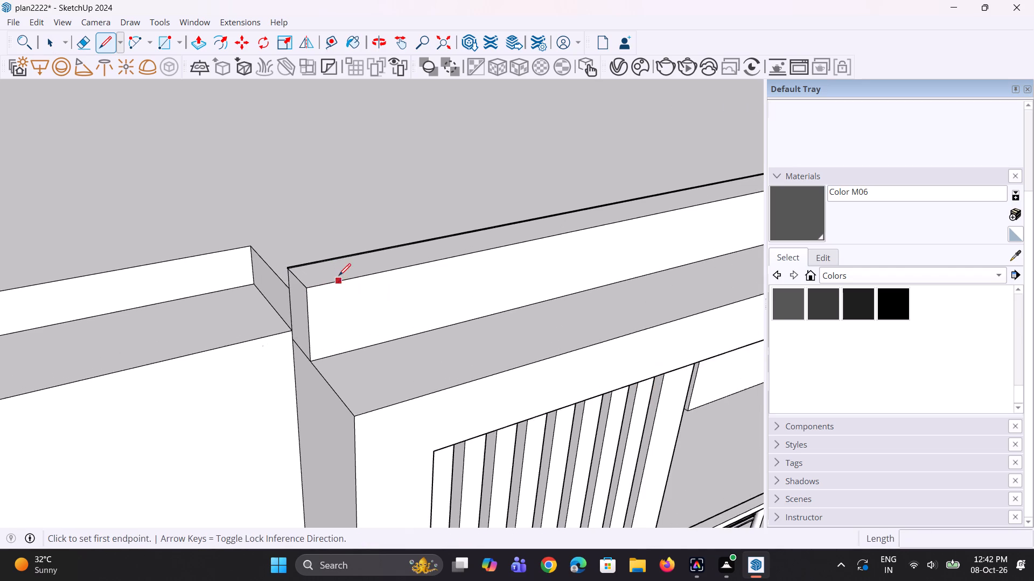
scroll(339, 275, up, 1)
click(336, 270)
scroll(337, 231, down, 4)
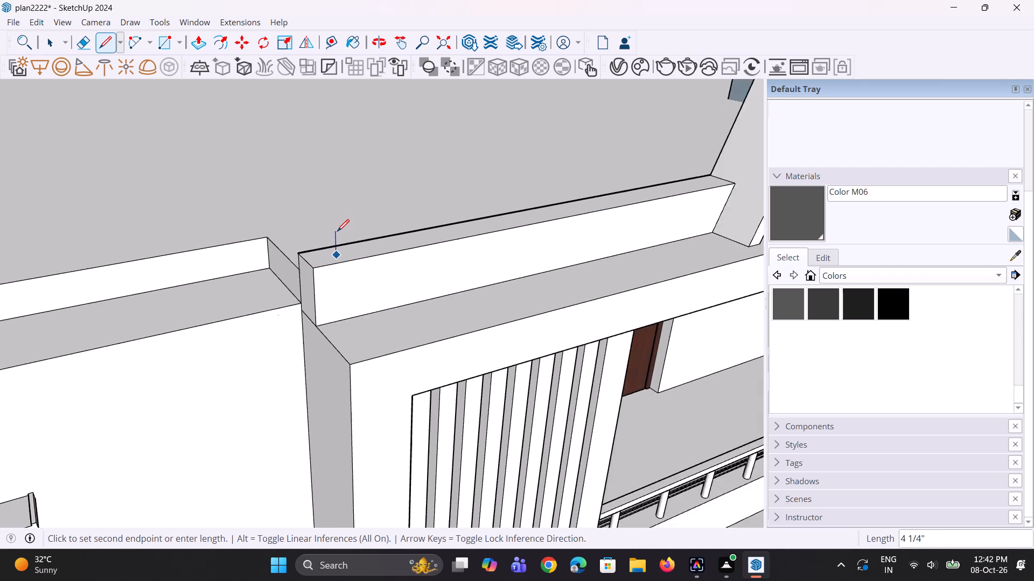
scroll(337, 231, down, 4)
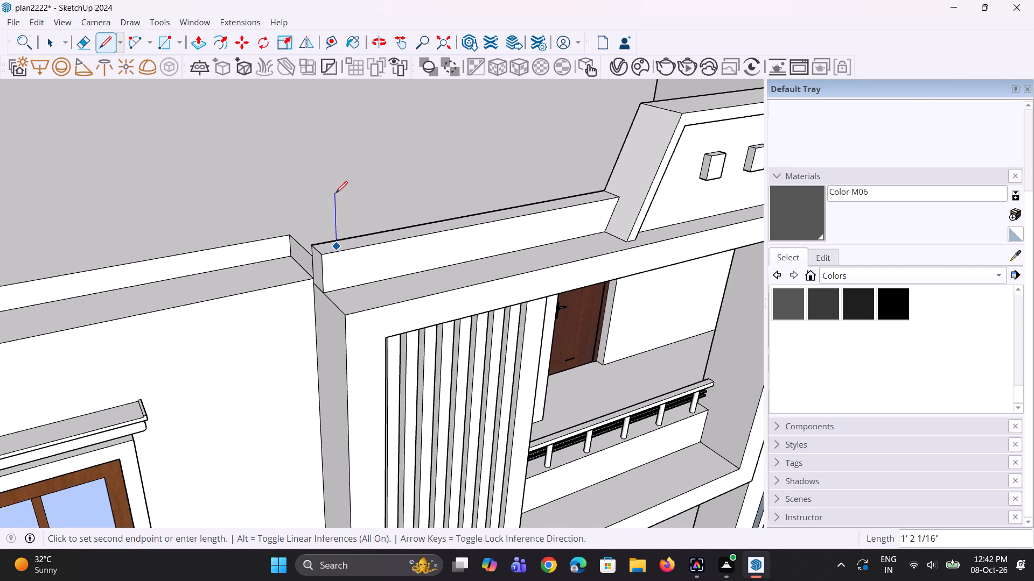
click(336, 186)
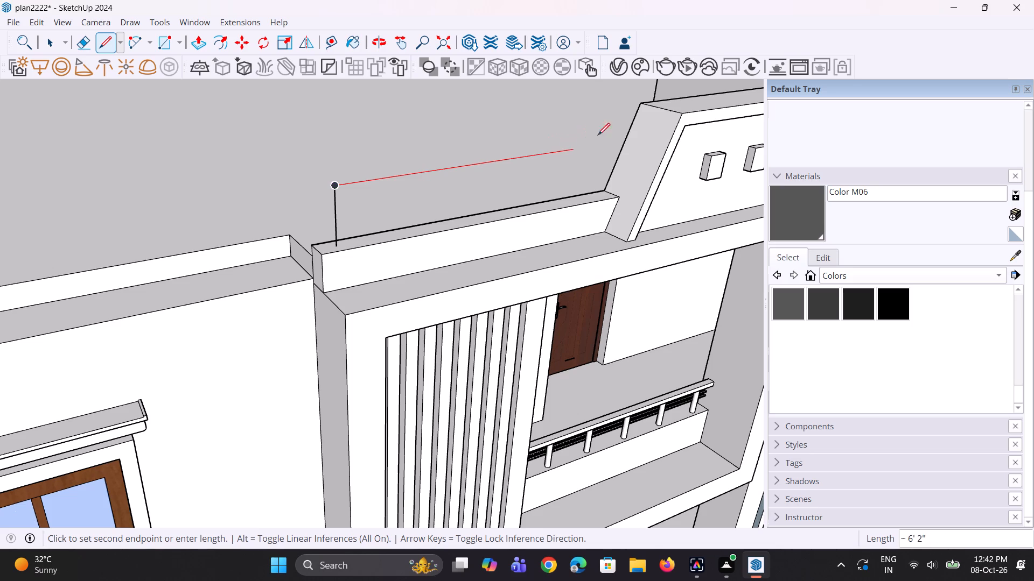
click(640, 146)
middle_drag(583, 199, 605, 195)
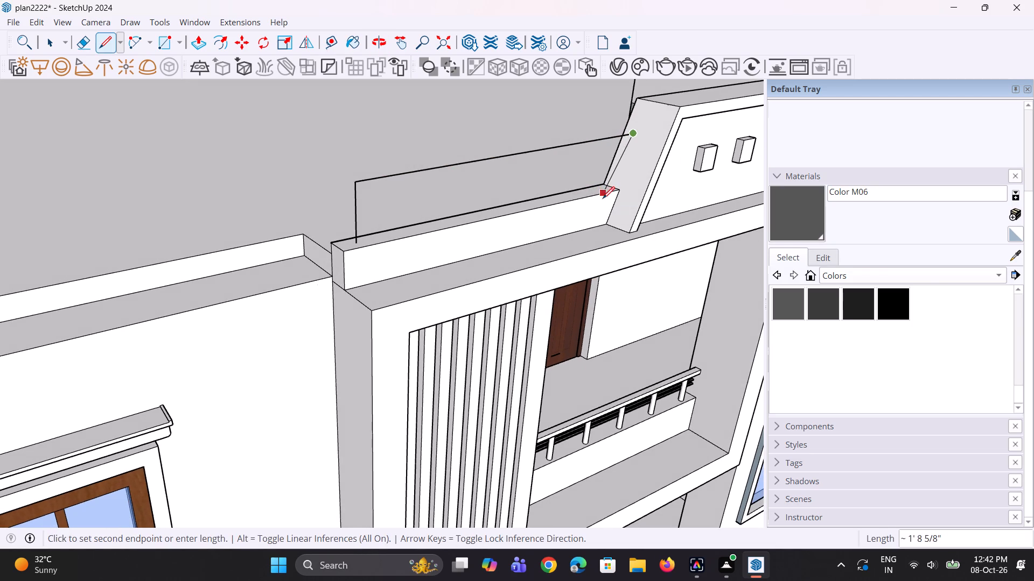
key(space)
Copy the vertical post line along the parapet at about 2' 3" spacing, making three copies under the rail line.
scroll(518, 244, down, 3)
middle_drag(440, 247, 403, 244)
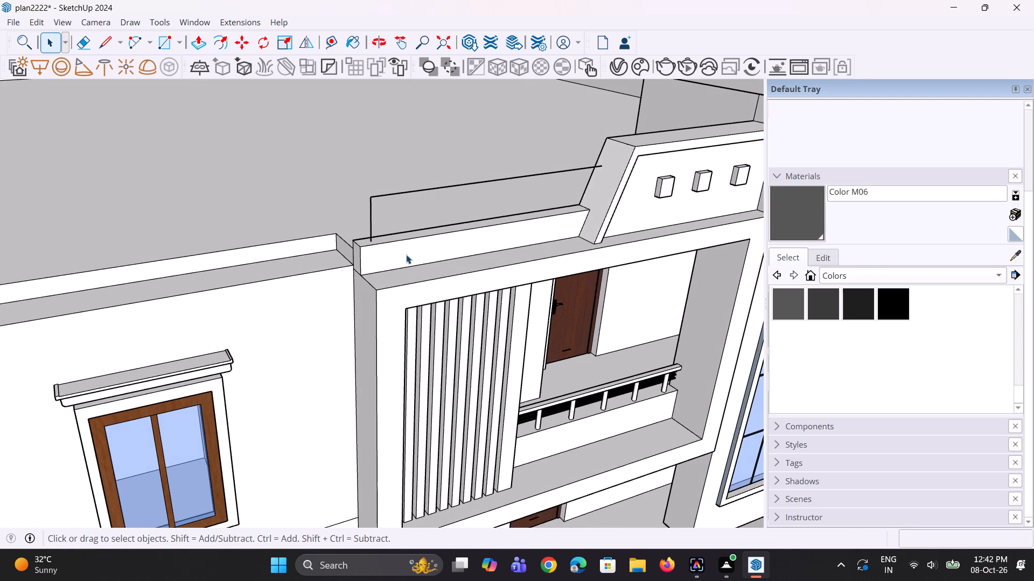
scroll(360, 231, up, 1)
click(374, 221)
scroll(375, 230, up, 2)
key(m)
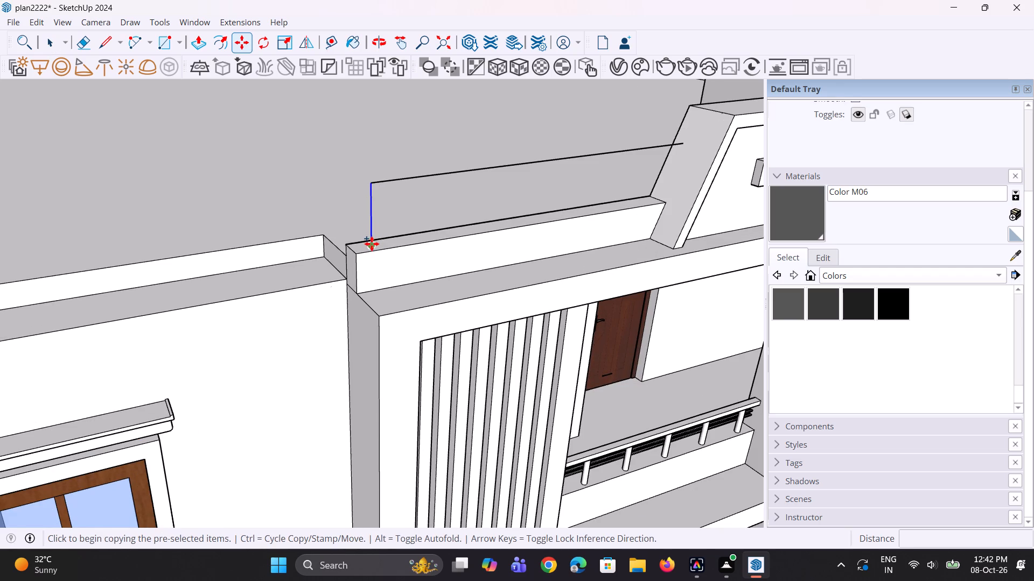
drag(372, 244, 379, 244)
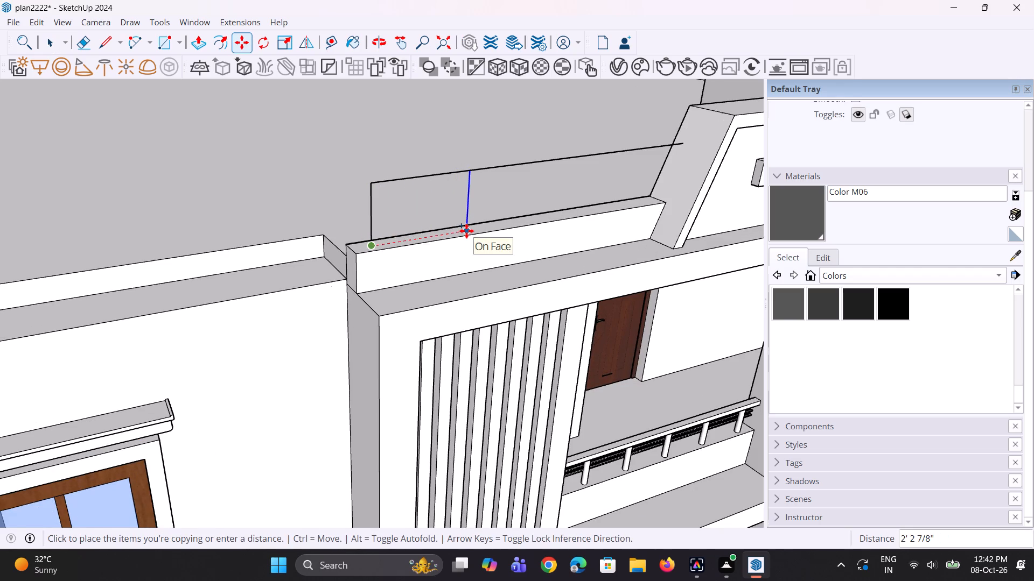
click(466, 231)
text(*3)
key(Return)
scroll(556, 255, down, 5)
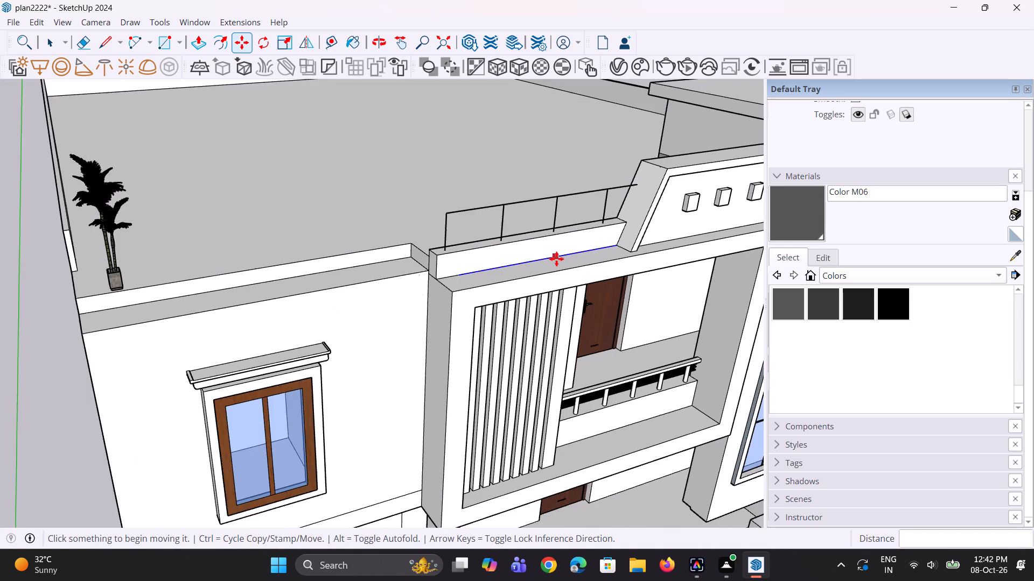
middle_drag(370, 283, 437, 321)
scroll(435, 303, up, 2)
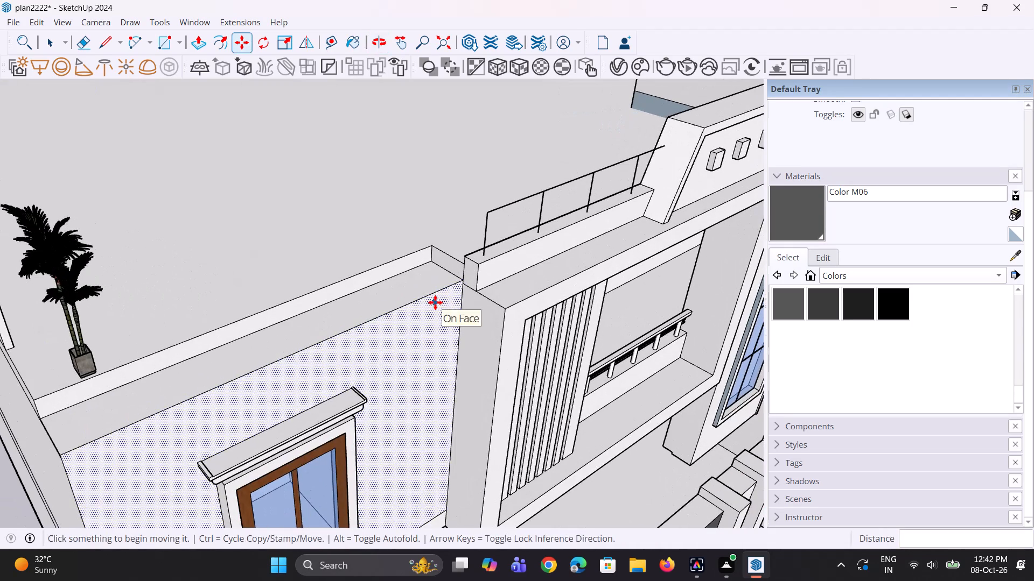
key(space)
key(space)
key(space)
middle_drag(441, 303, 501, 322)
scroll(470, 281, up, 2)
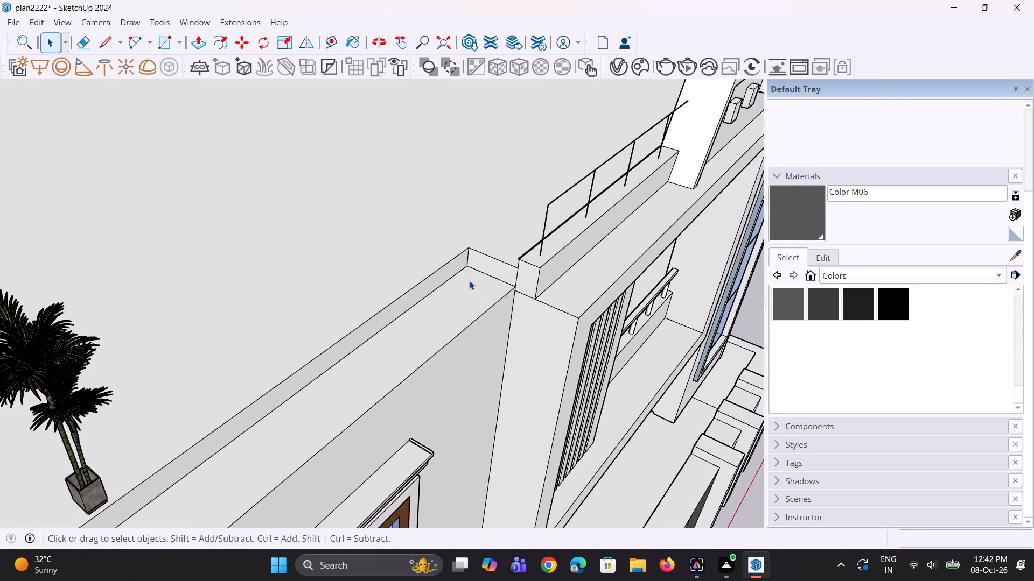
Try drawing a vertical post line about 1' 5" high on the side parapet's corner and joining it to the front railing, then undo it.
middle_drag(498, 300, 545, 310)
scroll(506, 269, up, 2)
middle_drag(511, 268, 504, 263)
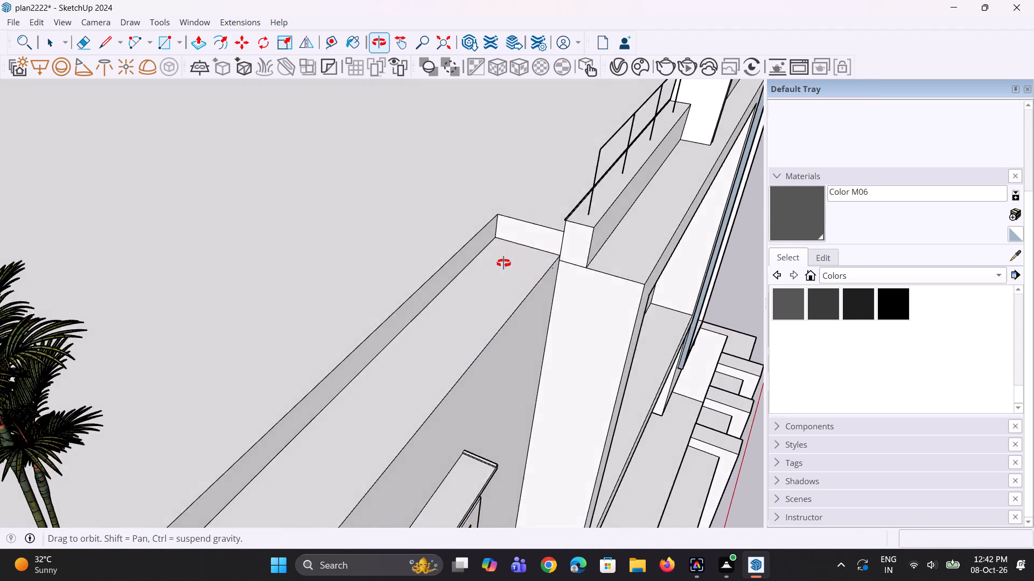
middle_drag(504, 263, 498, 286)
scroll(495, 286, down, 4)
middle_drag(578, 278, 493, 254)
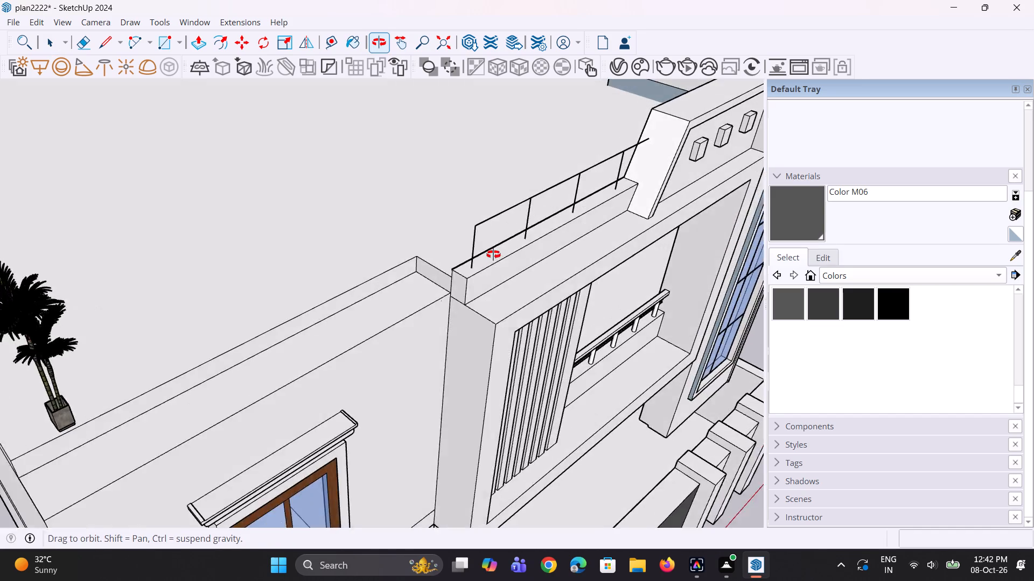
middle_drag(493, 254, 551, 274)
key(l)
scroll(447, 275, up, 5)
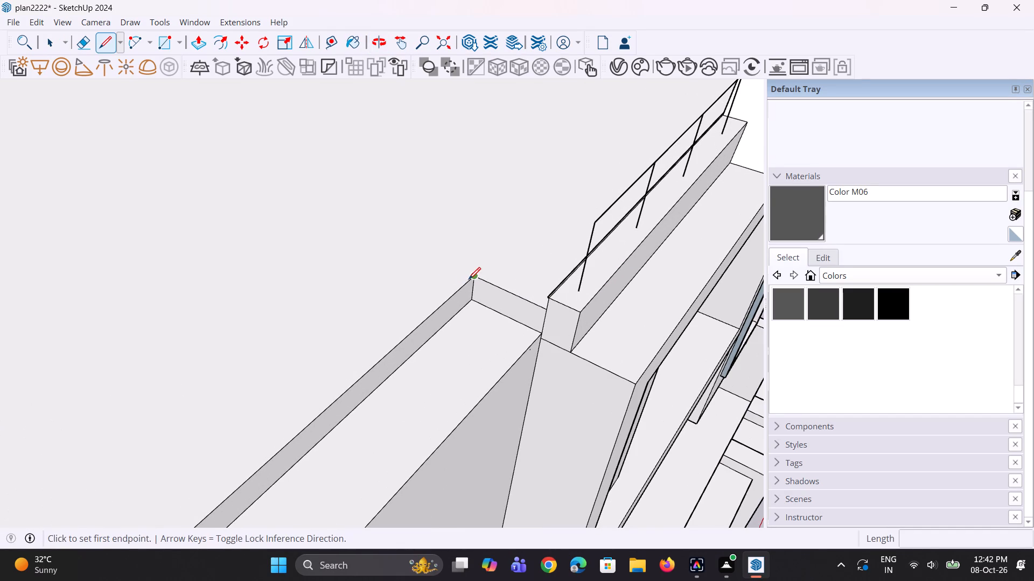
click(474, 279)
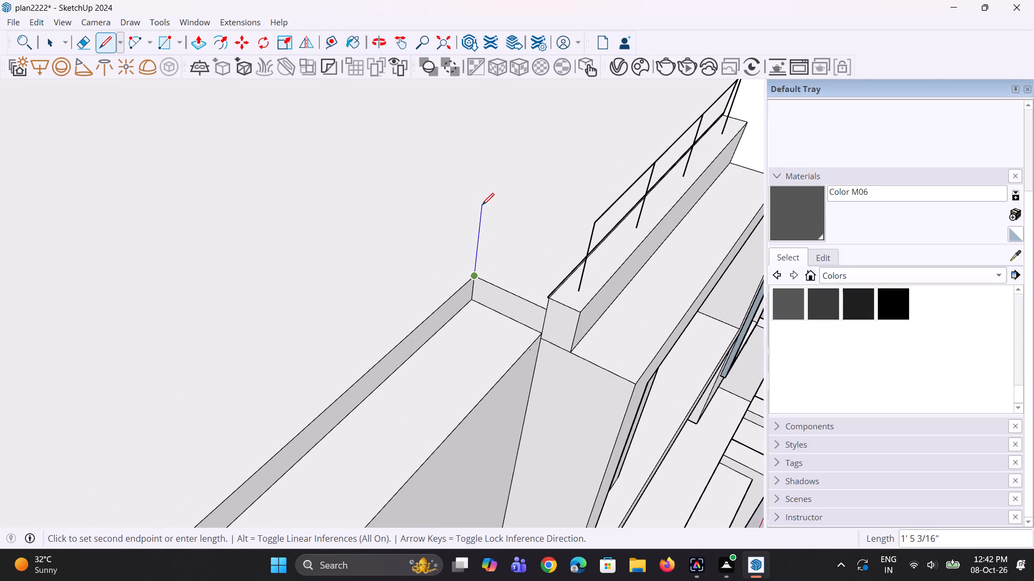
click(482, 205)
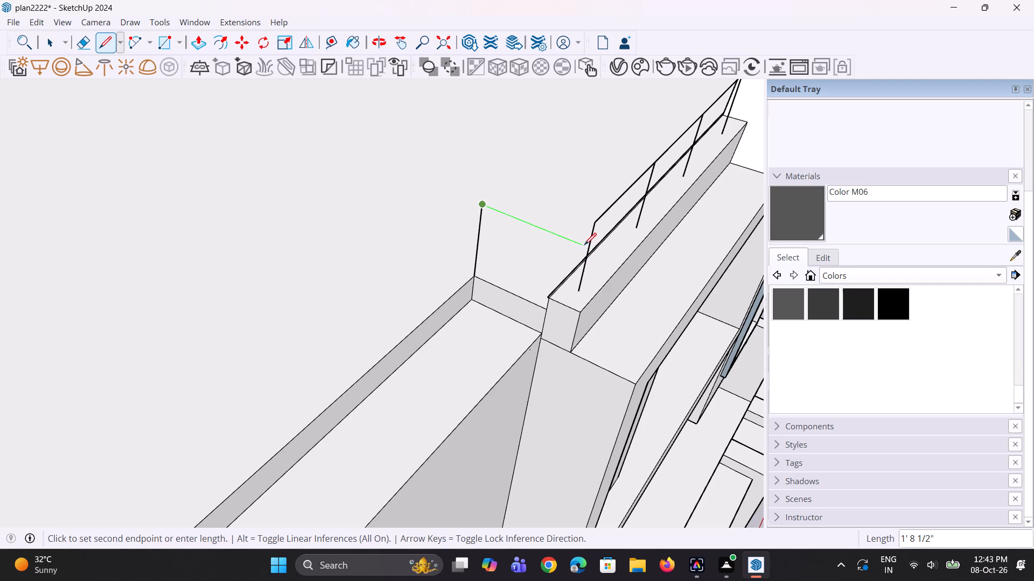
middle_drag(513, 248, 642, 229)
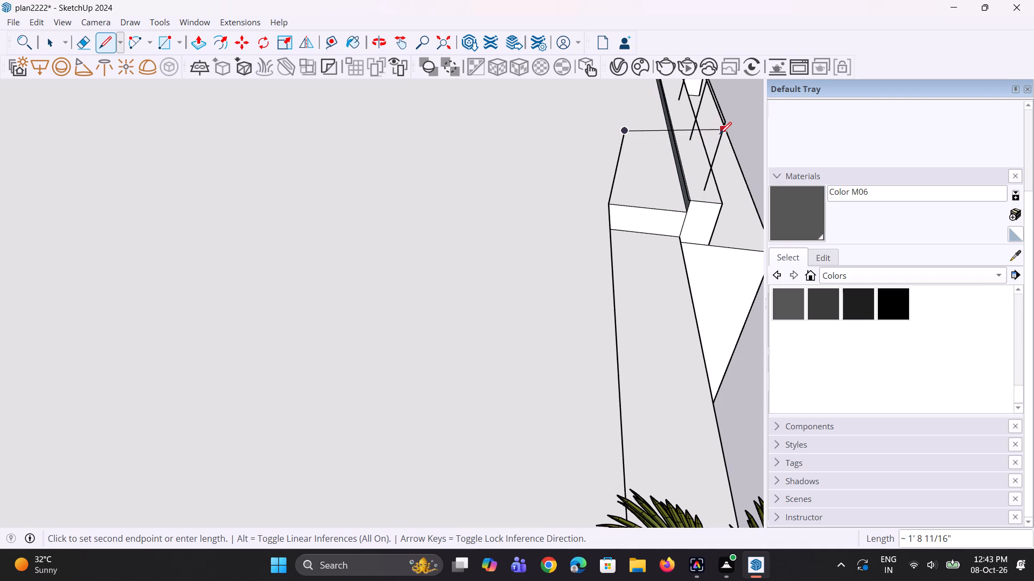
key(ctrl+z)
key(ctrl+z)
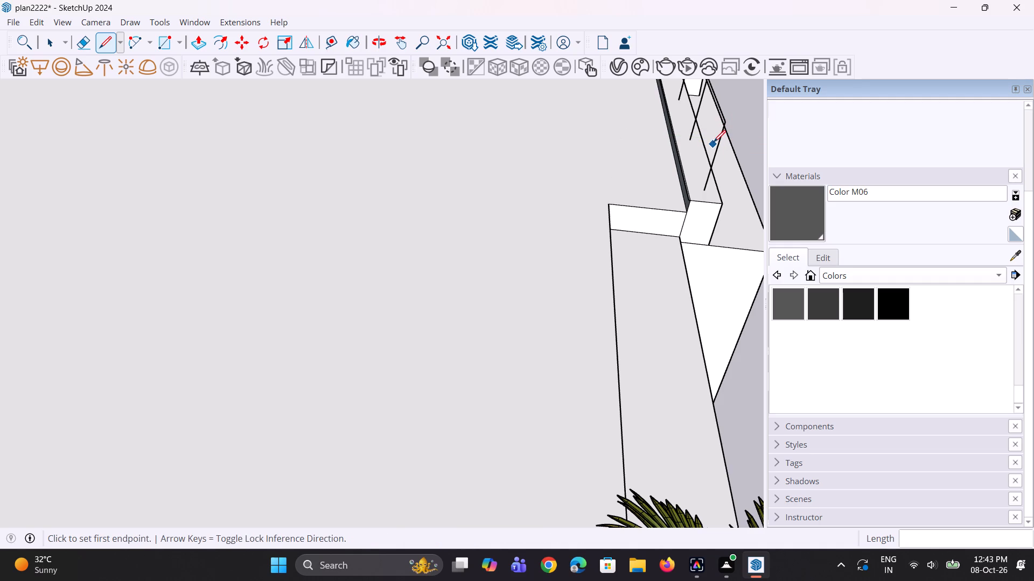
Draw a horizontal rail line from the front railing's end post top, perpendicular to that railing, extending past the side parapet's corner.
click(728, 124)
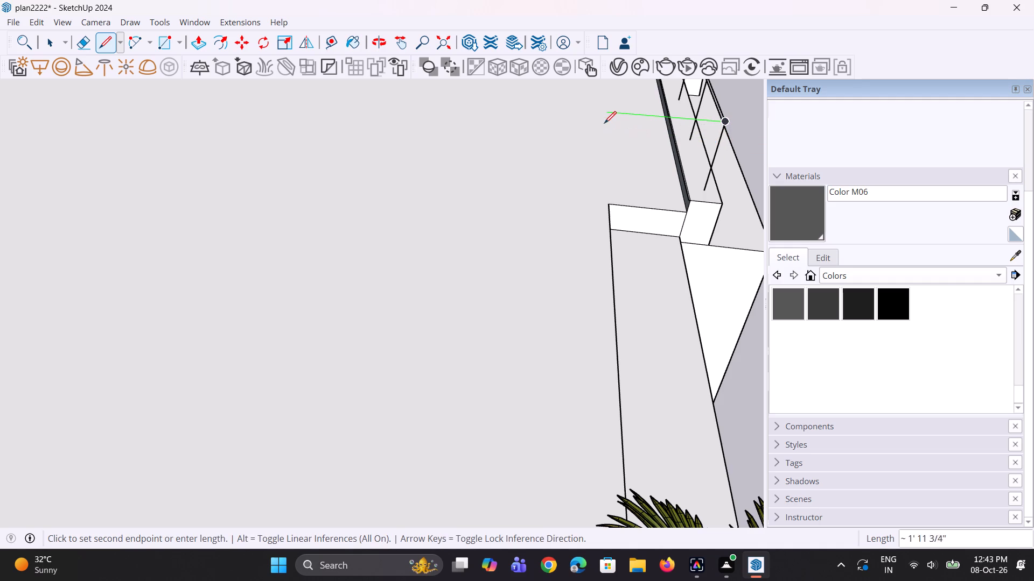
click(585, 121)
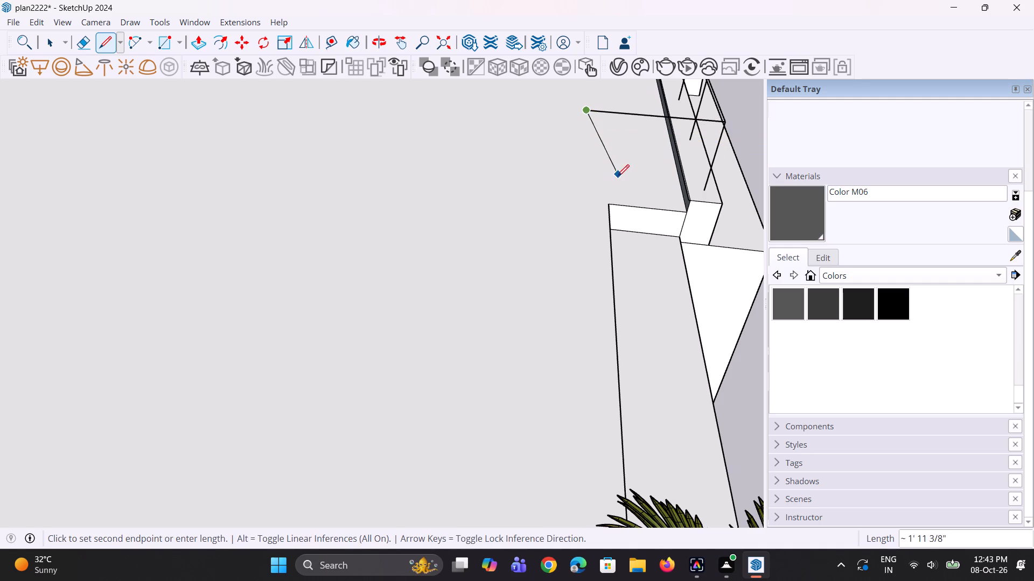
key(space)
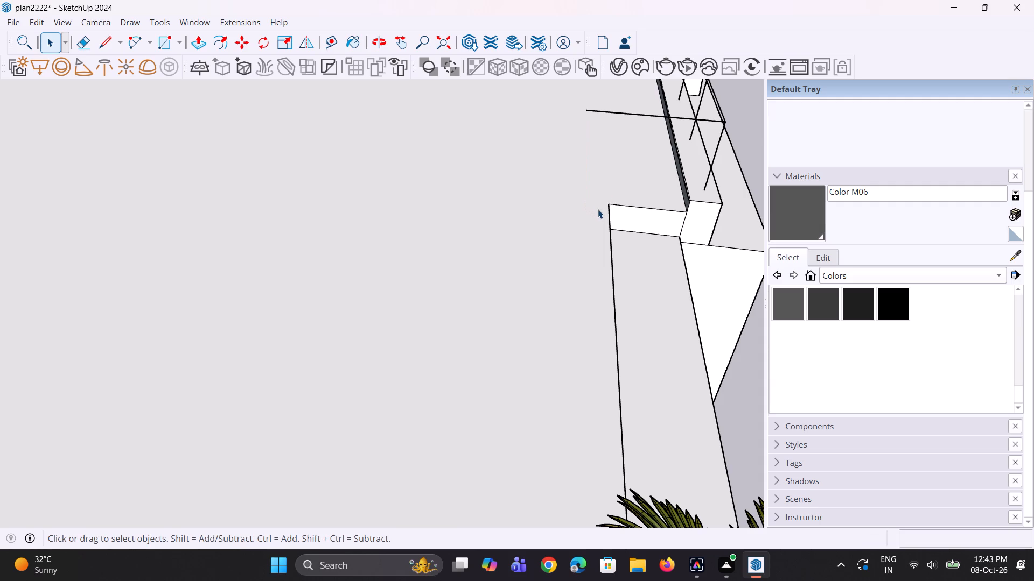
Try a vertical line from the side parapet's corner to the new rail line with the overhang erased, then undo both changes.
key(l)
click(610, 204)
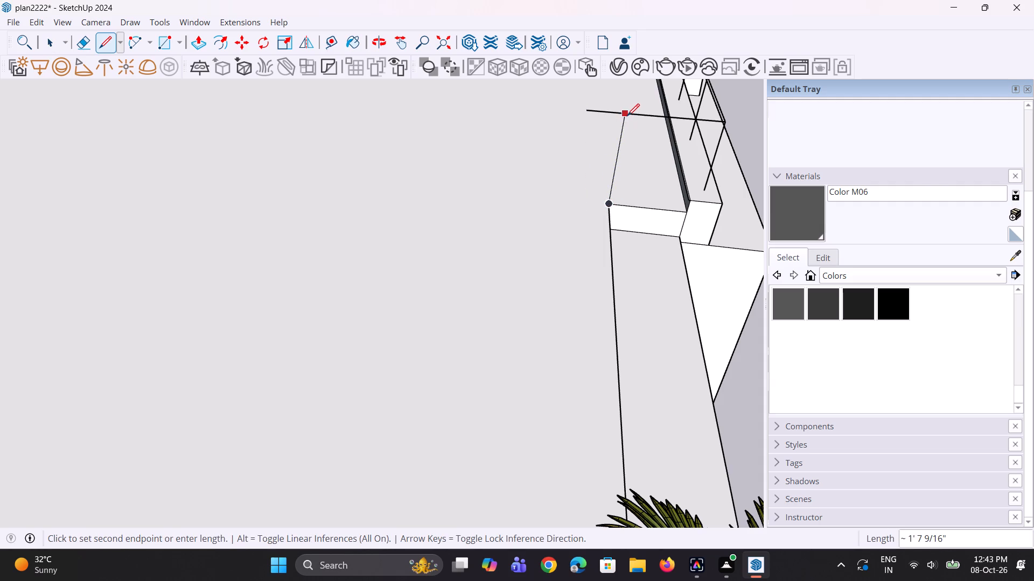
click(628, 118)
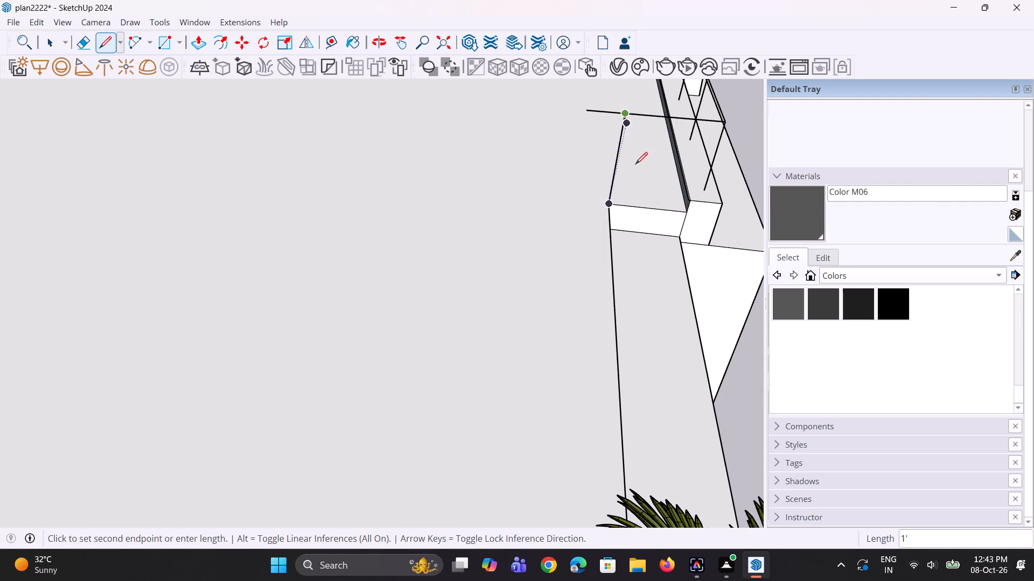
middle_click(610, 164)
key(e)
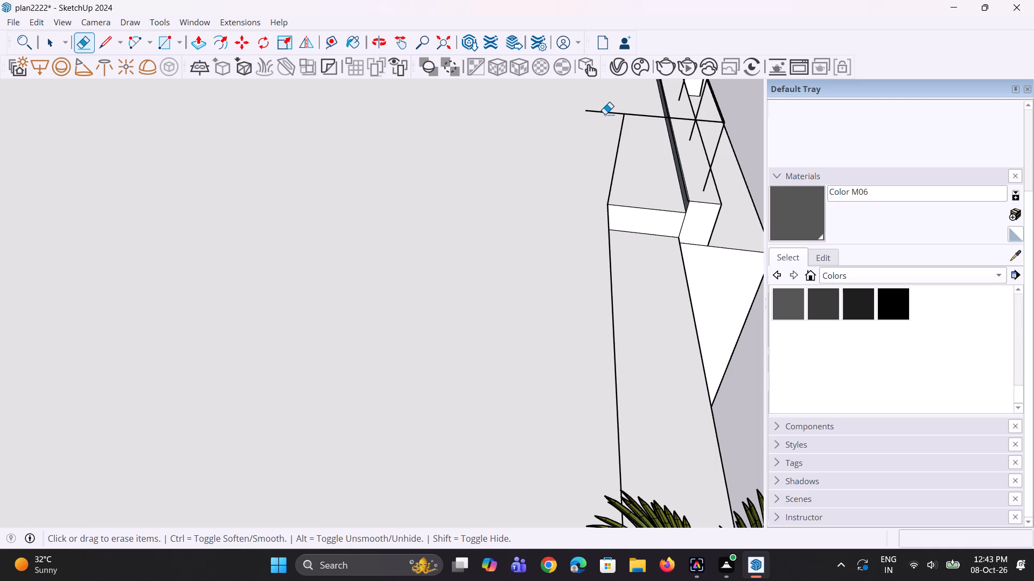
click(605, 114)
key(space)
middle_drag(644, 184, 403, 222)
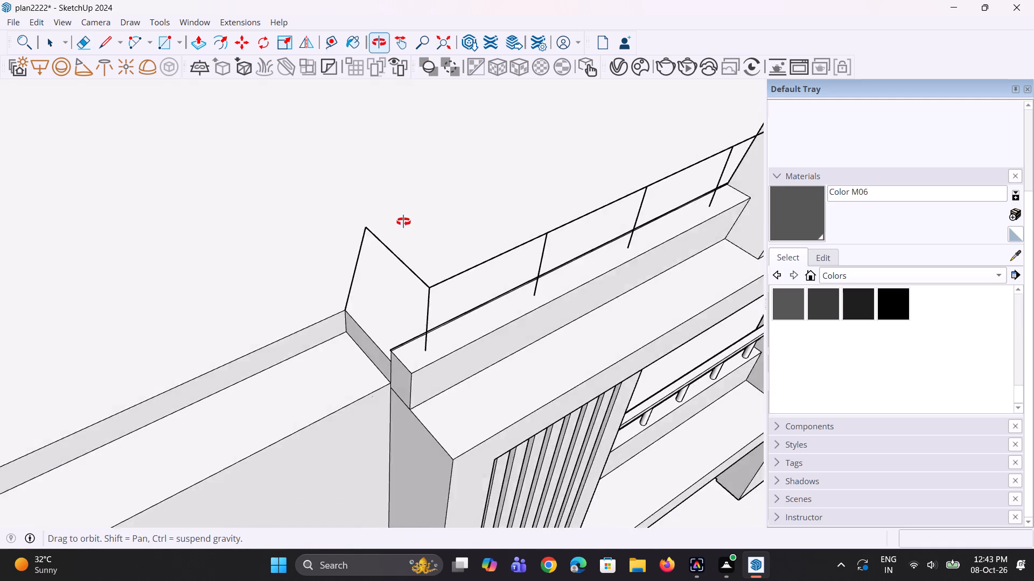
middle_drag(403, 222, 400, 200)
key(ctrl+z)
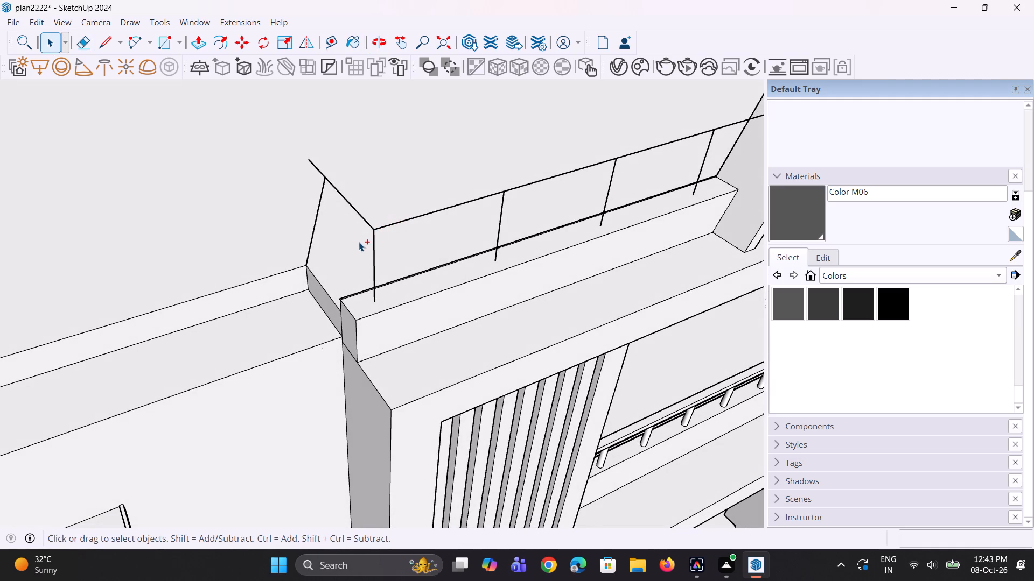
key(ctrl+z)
Push/Pull the short parapet return's face beside the front railing by about 7 3/8", then adjust it back by about 2 1/16".
middle_drag(338, 258, 379, 243)
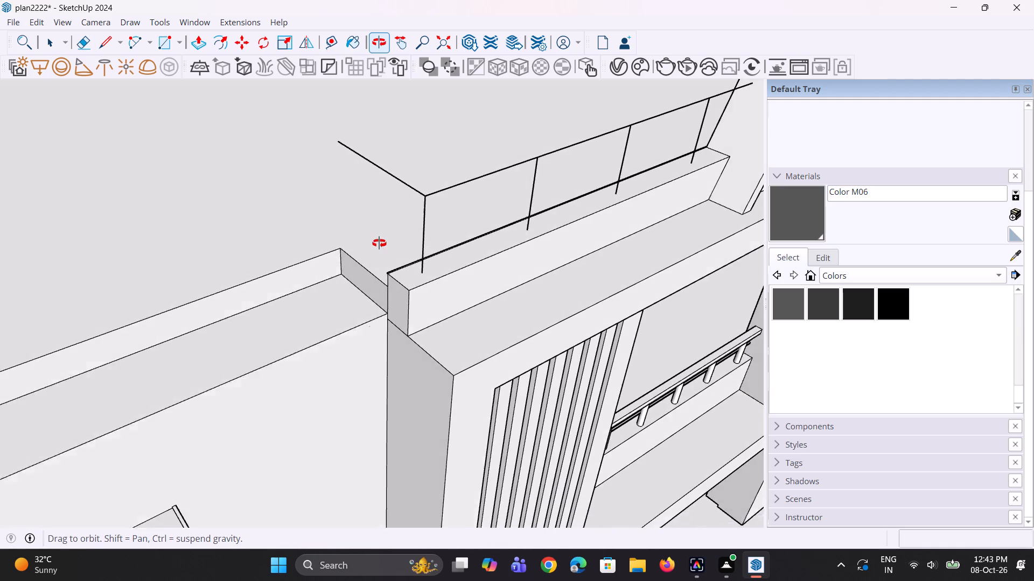
middle_drag(379, 243, 381, 243)
scroll(373, 281, up, 2)
middle_drag(379, 280, 617, 313)
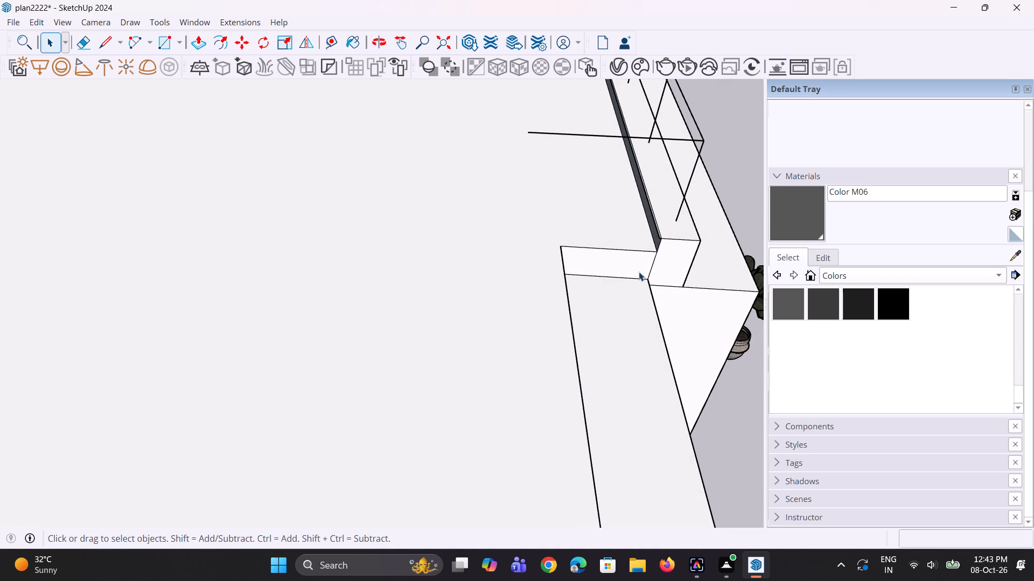
scroll(638, 260, up, 2)
middle_drag(653, 262, 627, 256)
scroll(605, 262, up, 1)
middle_drag(605, 262, 573, 268)
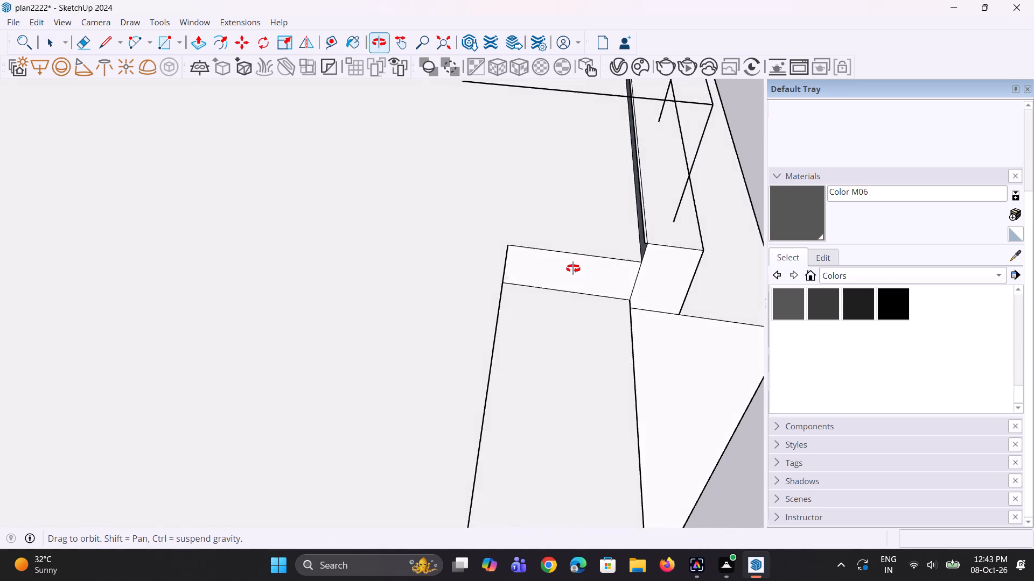
middle_drag(573, 268, 514, 279)
key(p)
click(514, 318)
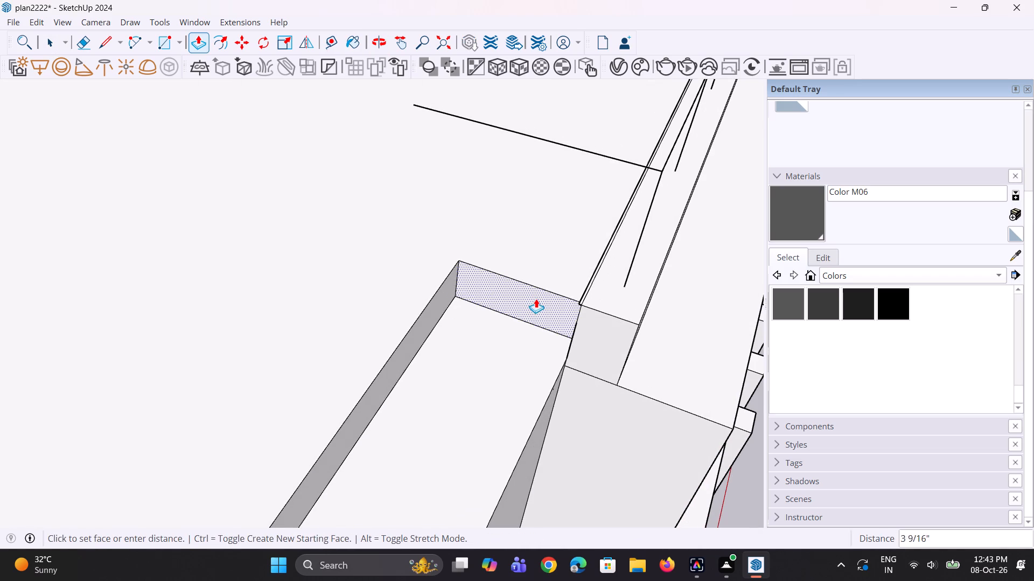
click(545, 287)
middle_drag(593, 338, 298, 271)
middle_drag(355, 288, 435, 280)
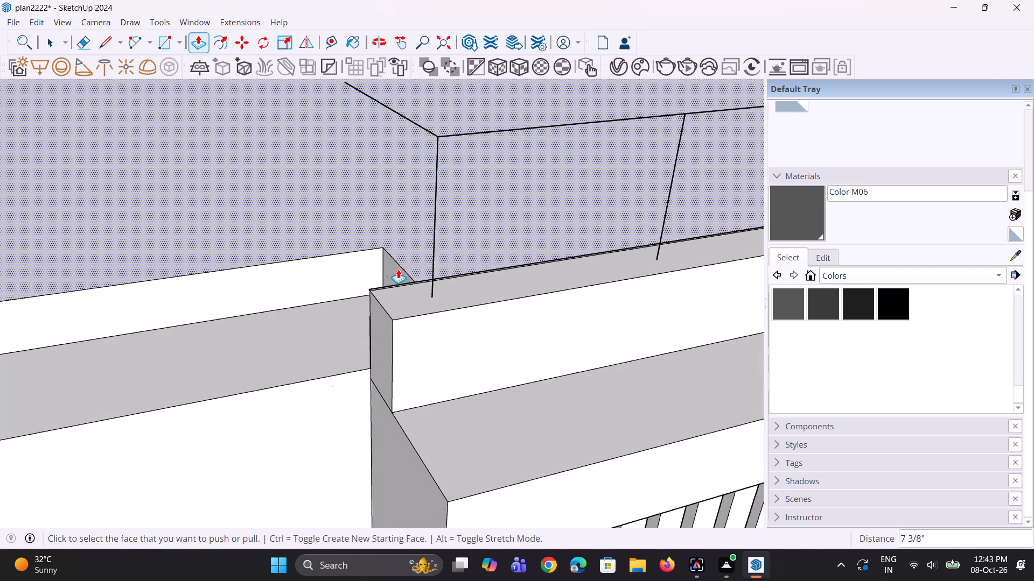
click(394, 267)
click(431, 274)
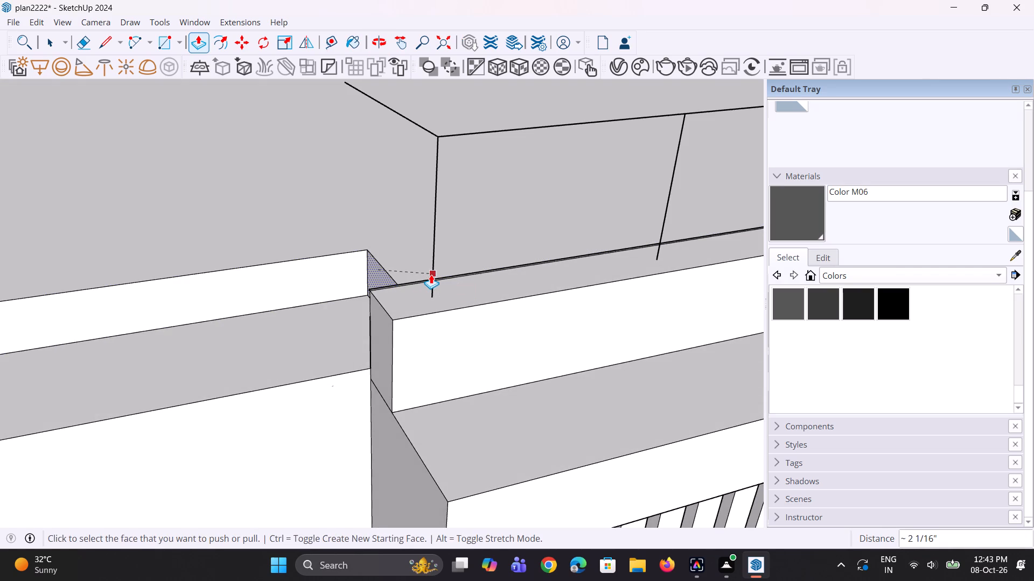
Draw a vertical post line from the side parapet's corner up to the short rail line and erase the rail's overhanging end.
middle_drag(445, 300, 475, 301)
key(l)
scroll(430, 330, down, 4)
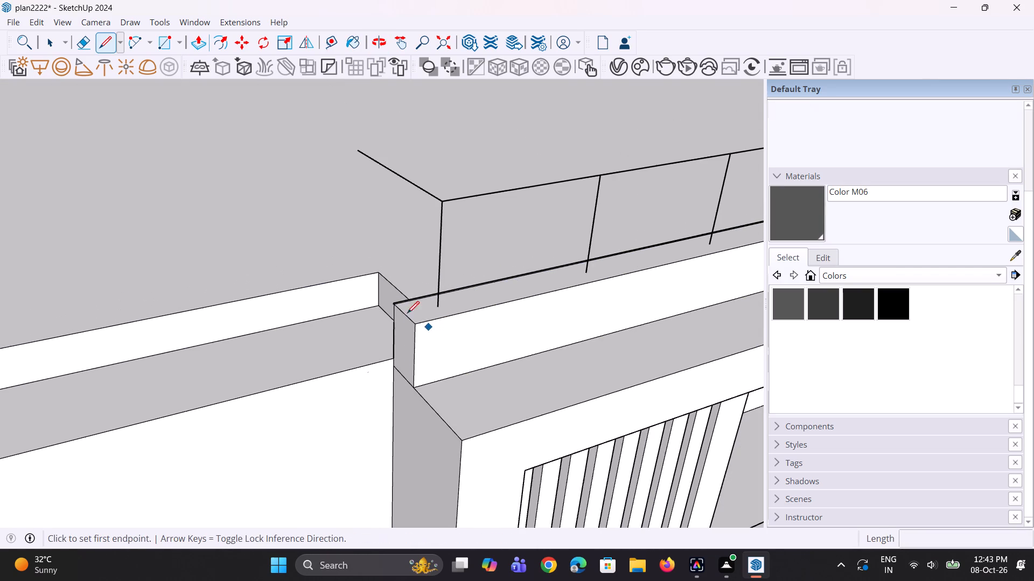
click(380, 275)
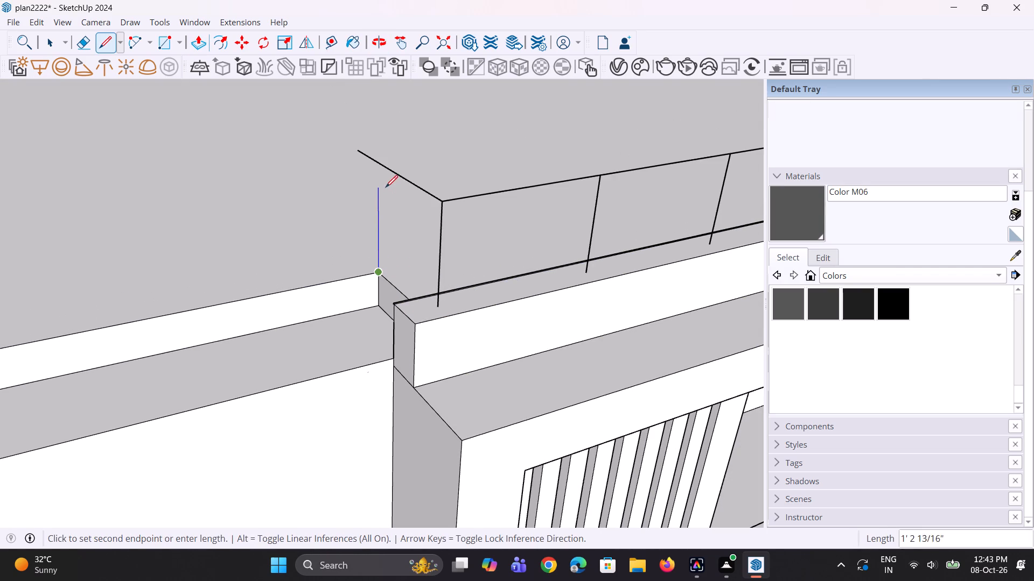
click(382, 163)
middle_drag(382, 210, 406, 215)
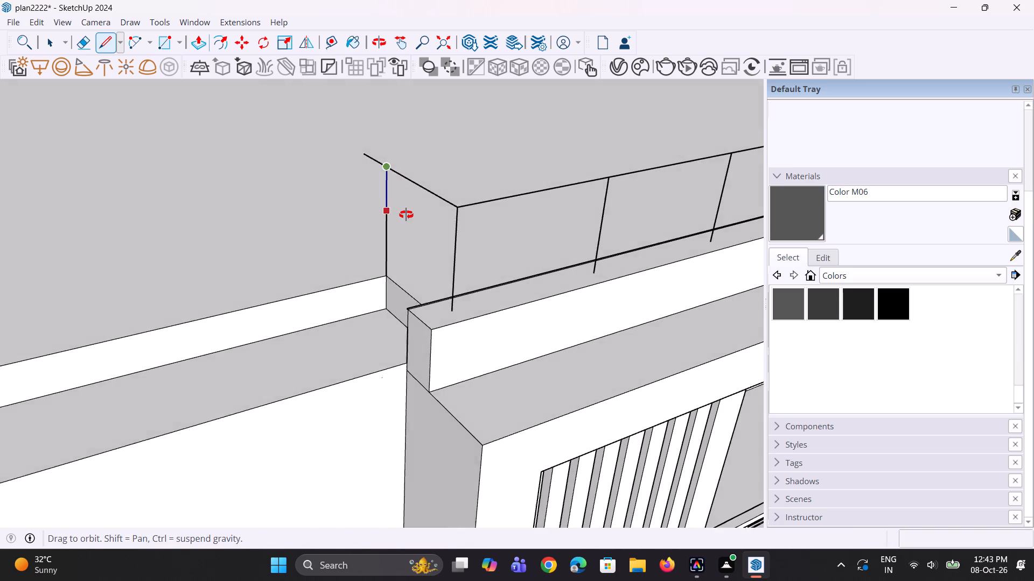
middle_drag(406, 215, 413, 217)
key(e)
click(384, 163)
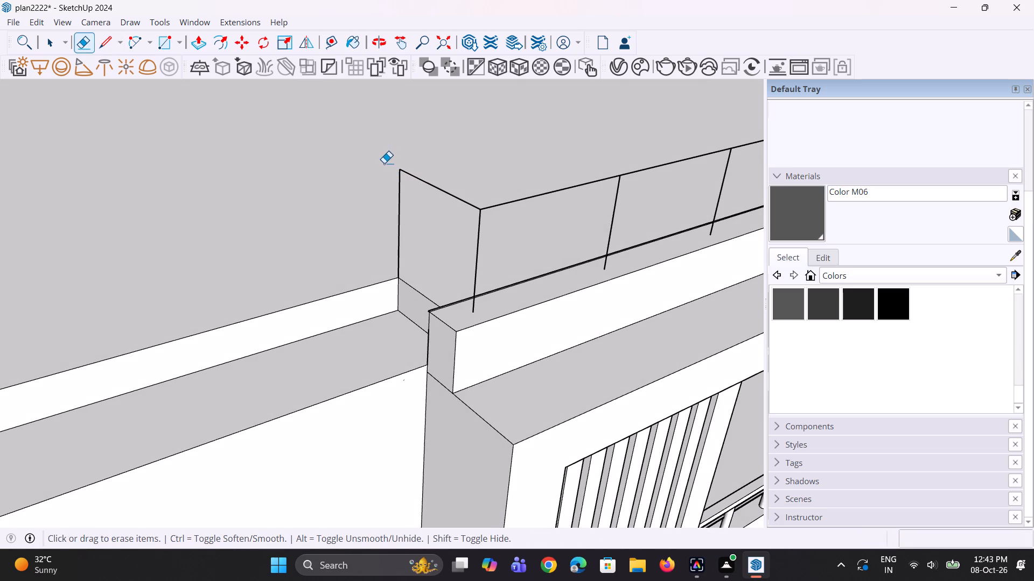
Copy the corner post line about 11' 7 9/16" to the side parapet's far end and divide the distance into 4 equal spaces.
scroll(400, 181, down, 9)
middle_drag(395, 221, 509, 227)
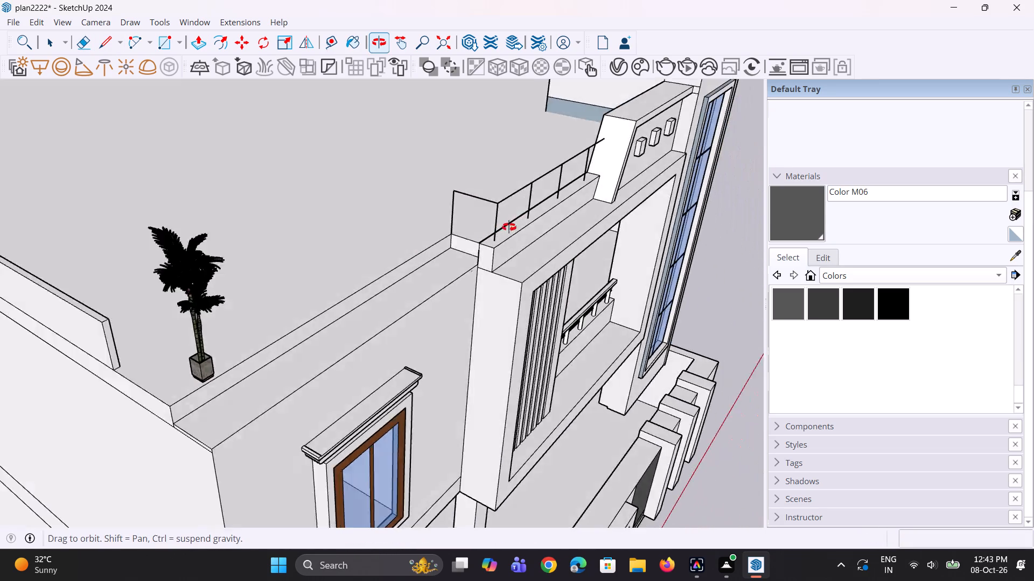
middle_drag(509, 227, 555, 223)
key(space)
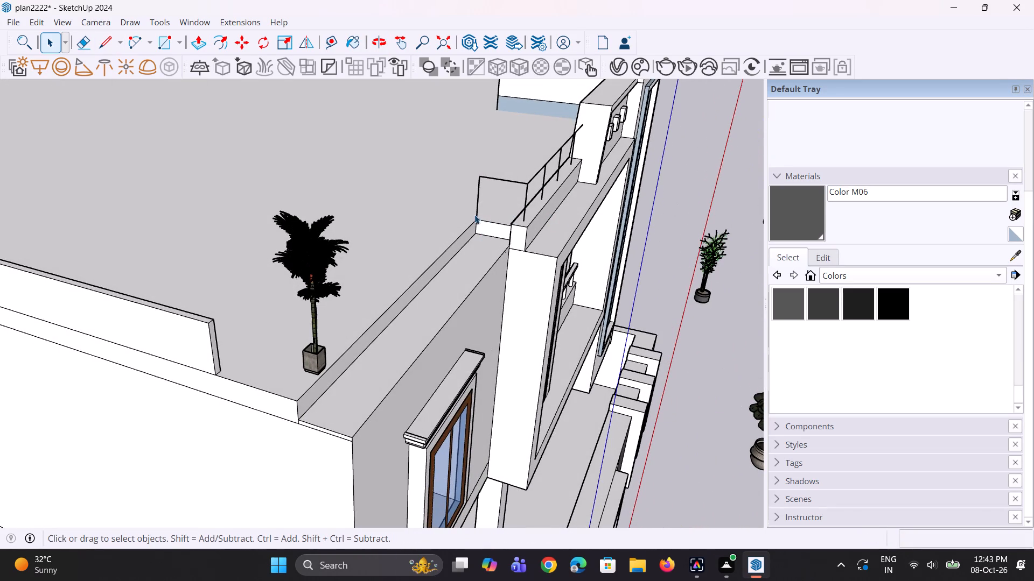
click(478, 205)
key(m)
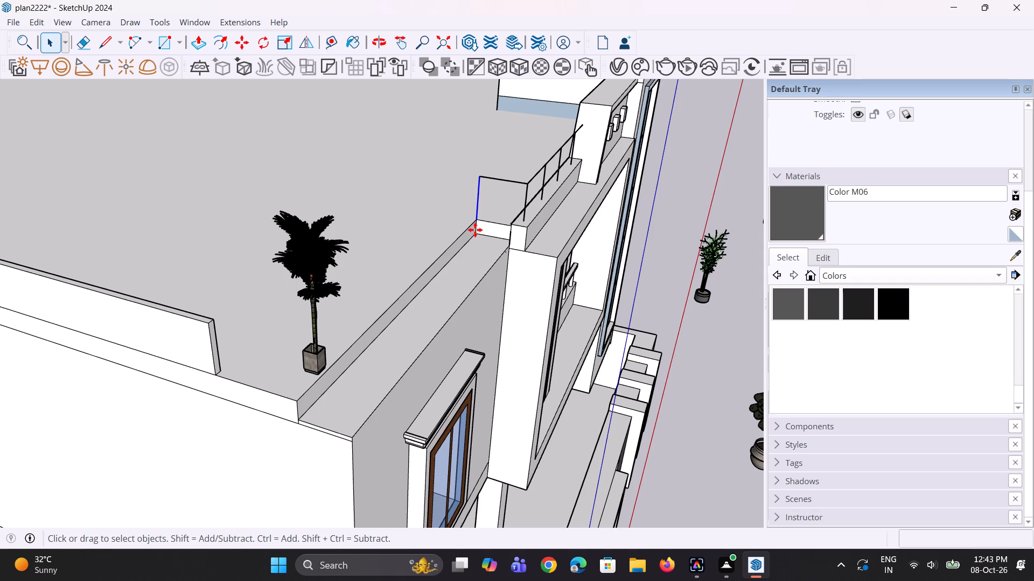
drag(475, 219, 472, 226)
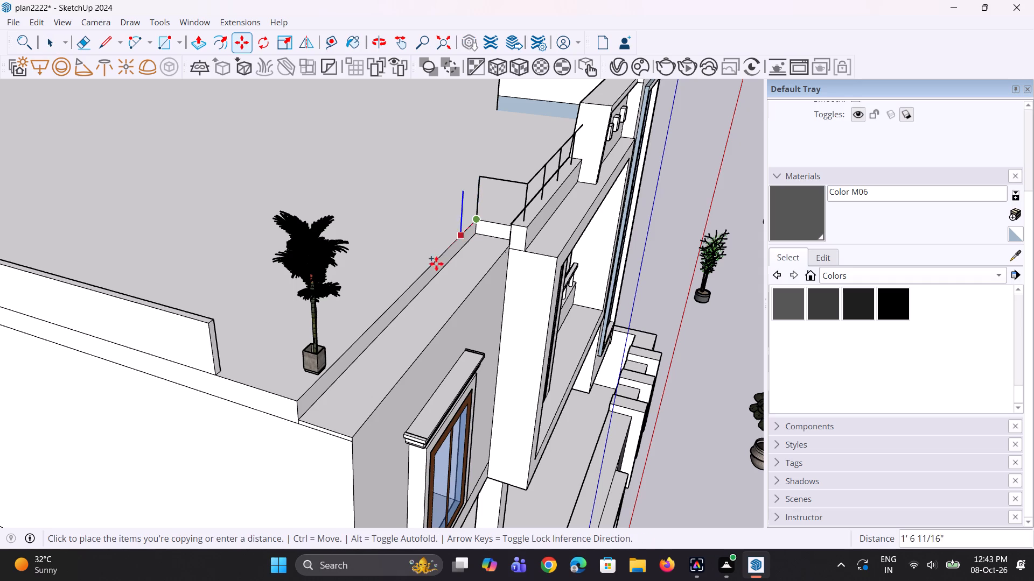
click(298, 402)
key(slash)
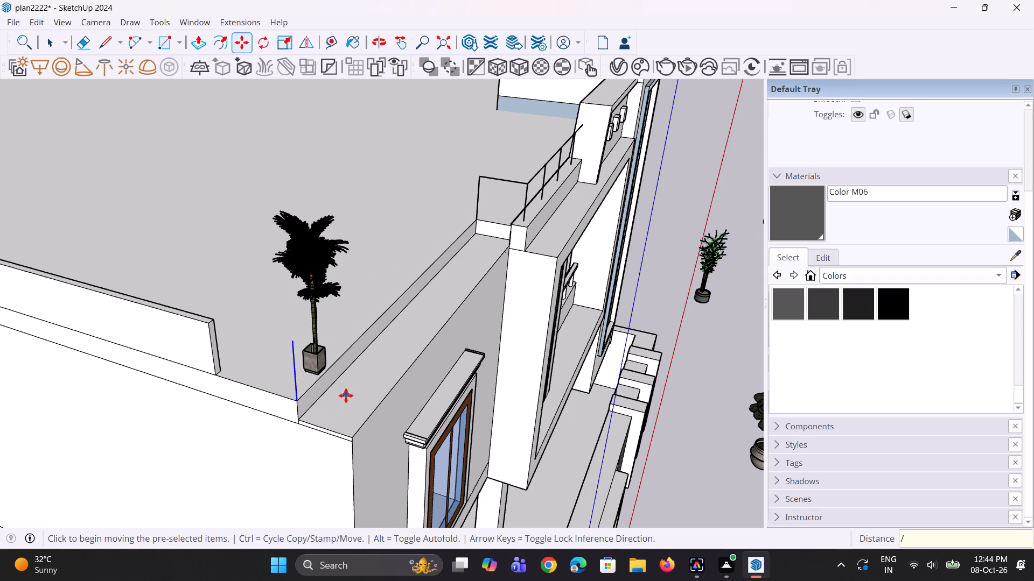
key(4)
key(Return)
scroll(377, 355, down, 3)
key(space)
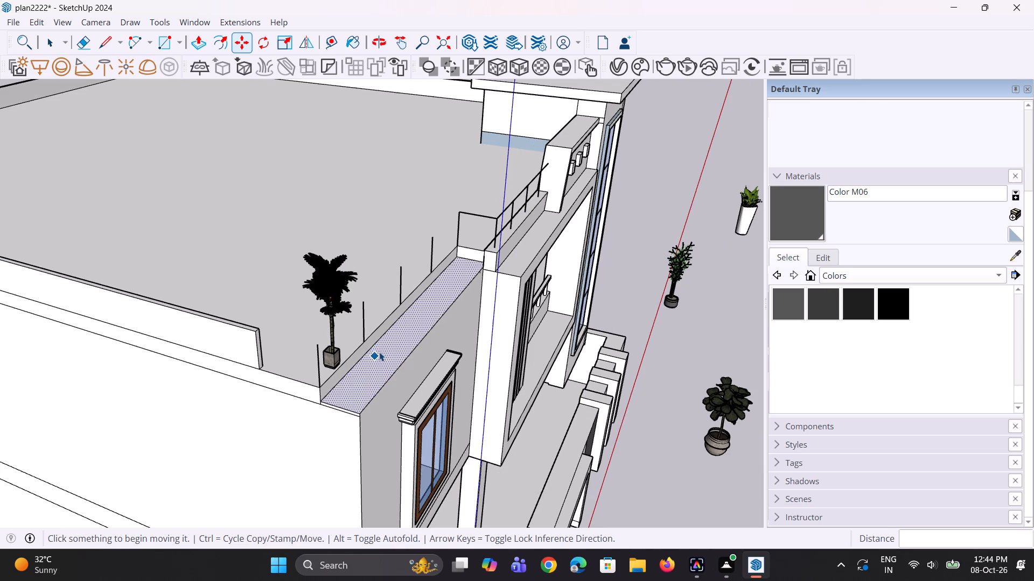
Move the potted palm on the roof inward, away from the side parapet's new post lines.
key(space)
click(330, 352)
key(m)
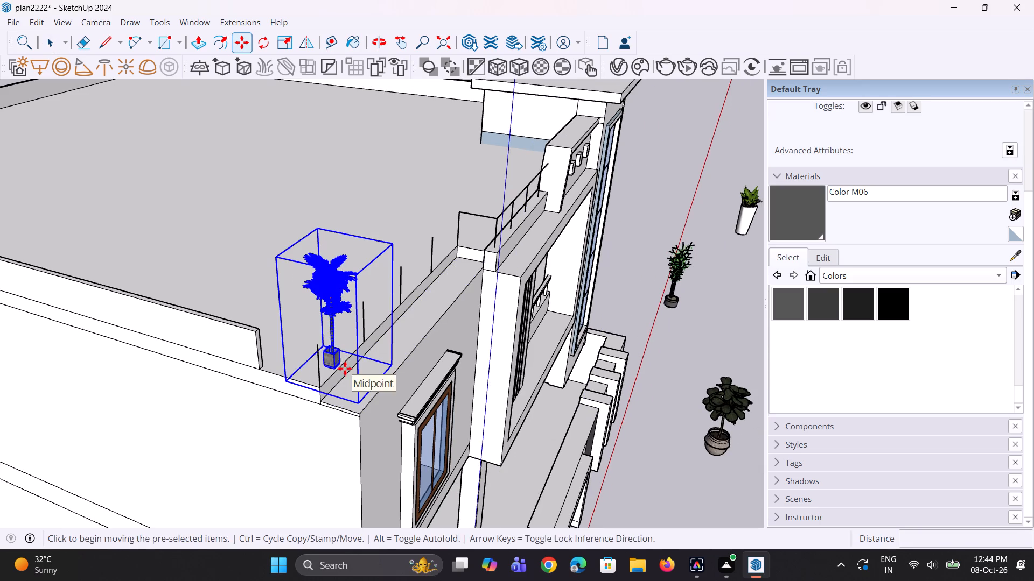
click(345, 369)
click(273, 311)
middle_drag(376, 346, 387, 339)
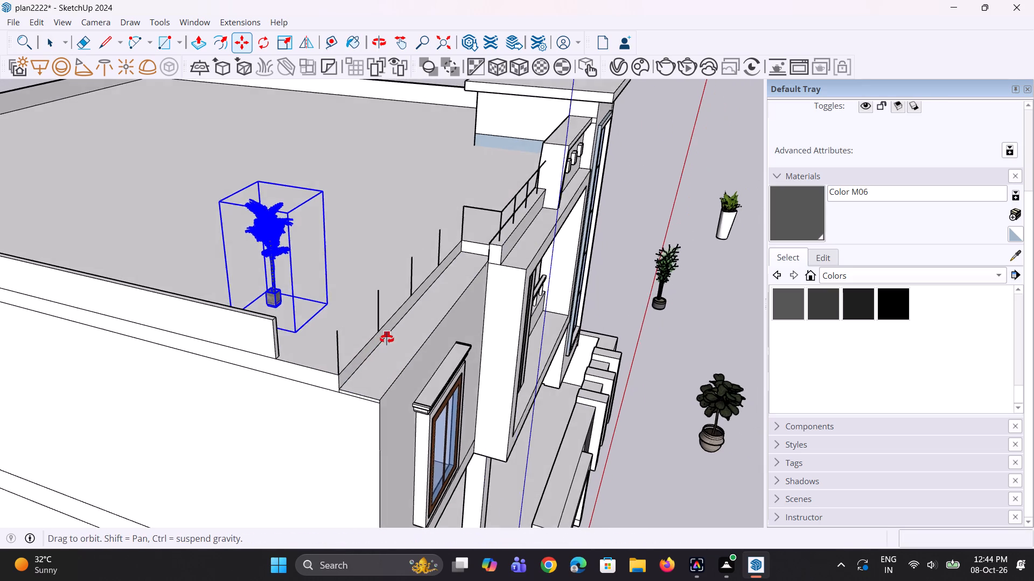
middle_drag(387, 339, 390, 337)
scroll(358, 357, down, 4)
key(space)
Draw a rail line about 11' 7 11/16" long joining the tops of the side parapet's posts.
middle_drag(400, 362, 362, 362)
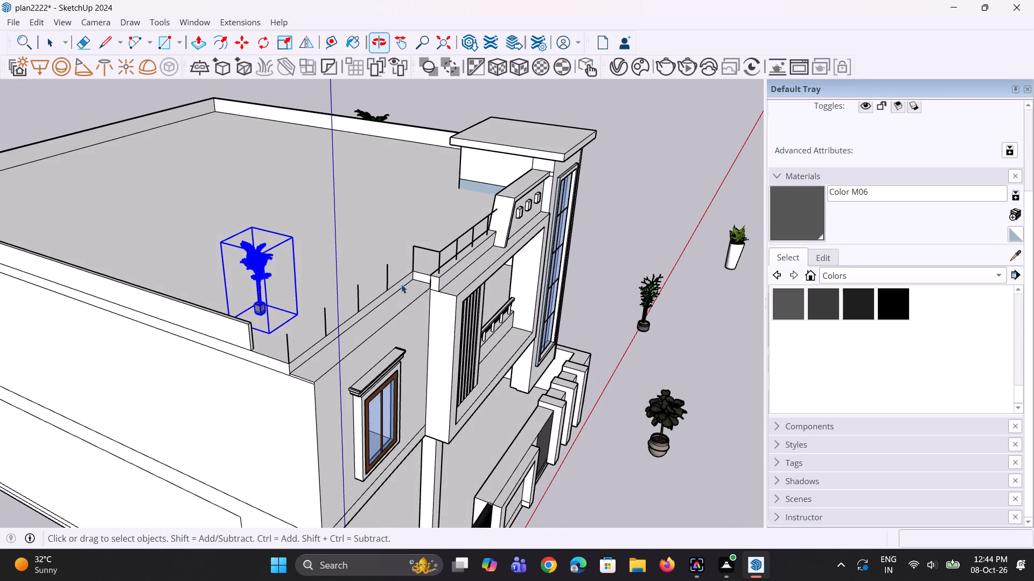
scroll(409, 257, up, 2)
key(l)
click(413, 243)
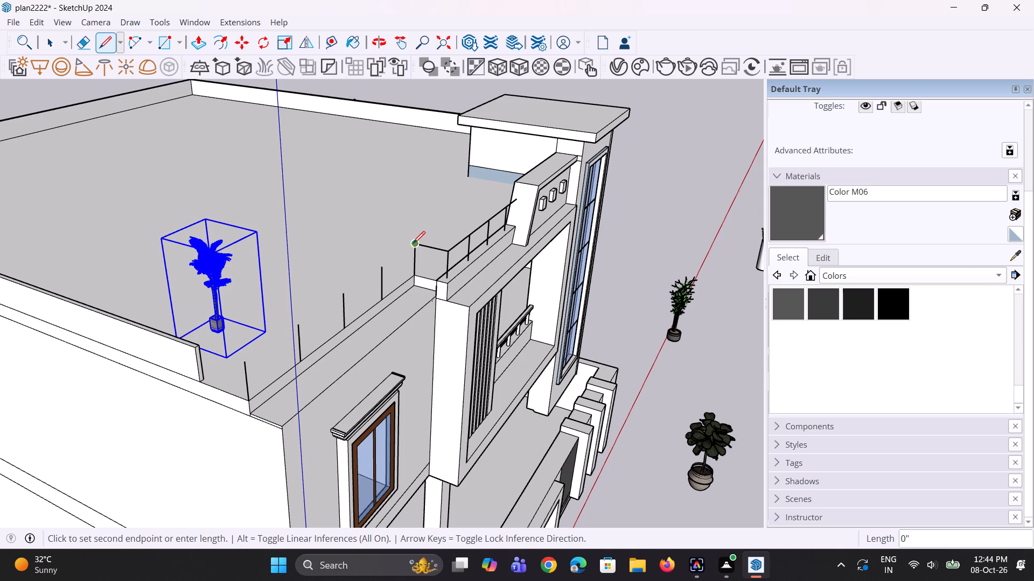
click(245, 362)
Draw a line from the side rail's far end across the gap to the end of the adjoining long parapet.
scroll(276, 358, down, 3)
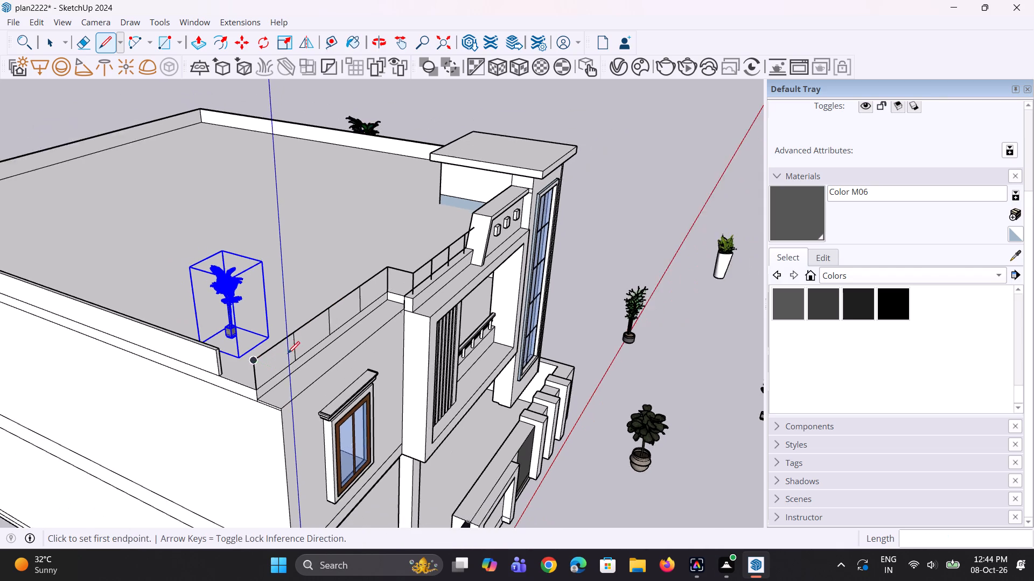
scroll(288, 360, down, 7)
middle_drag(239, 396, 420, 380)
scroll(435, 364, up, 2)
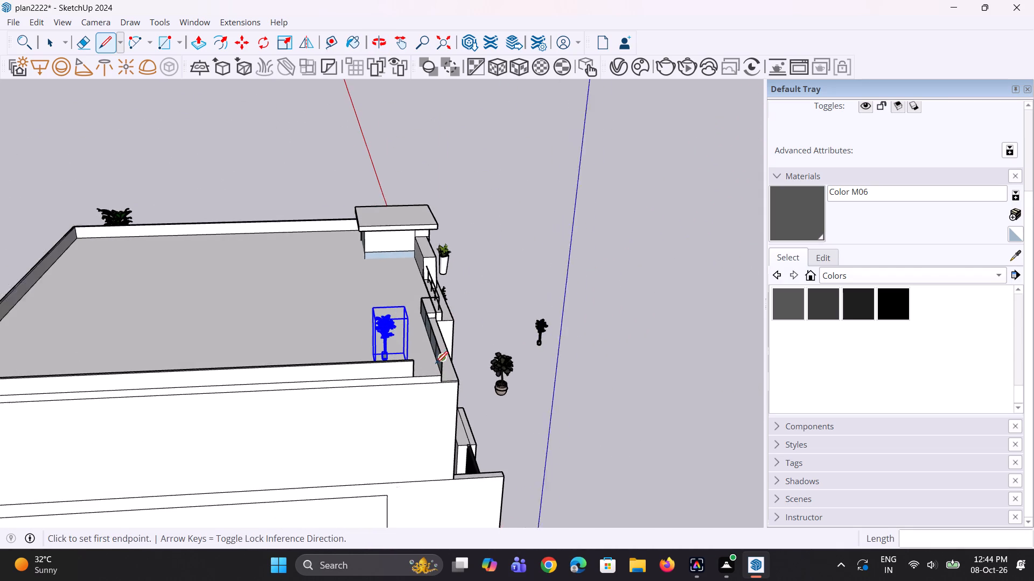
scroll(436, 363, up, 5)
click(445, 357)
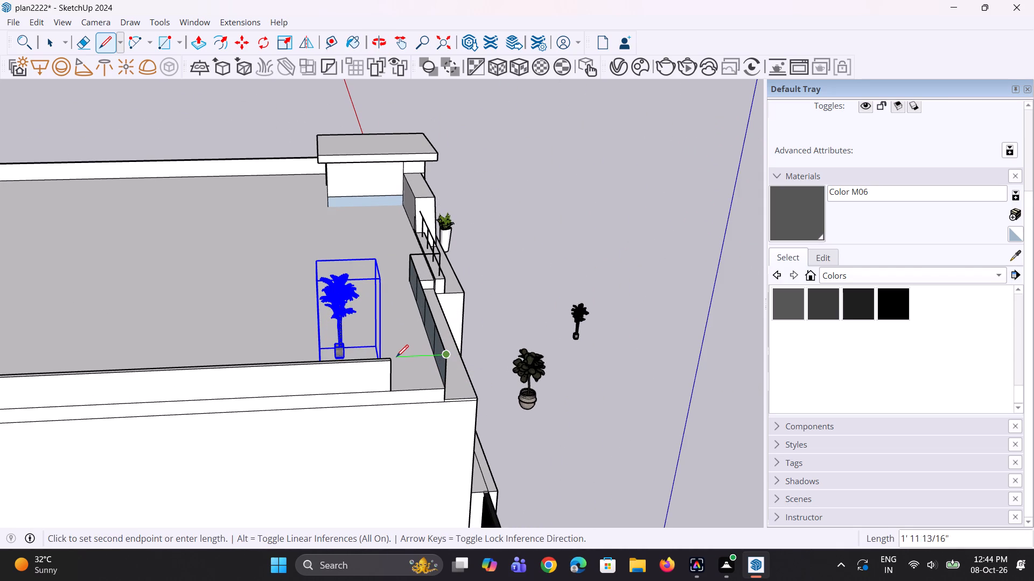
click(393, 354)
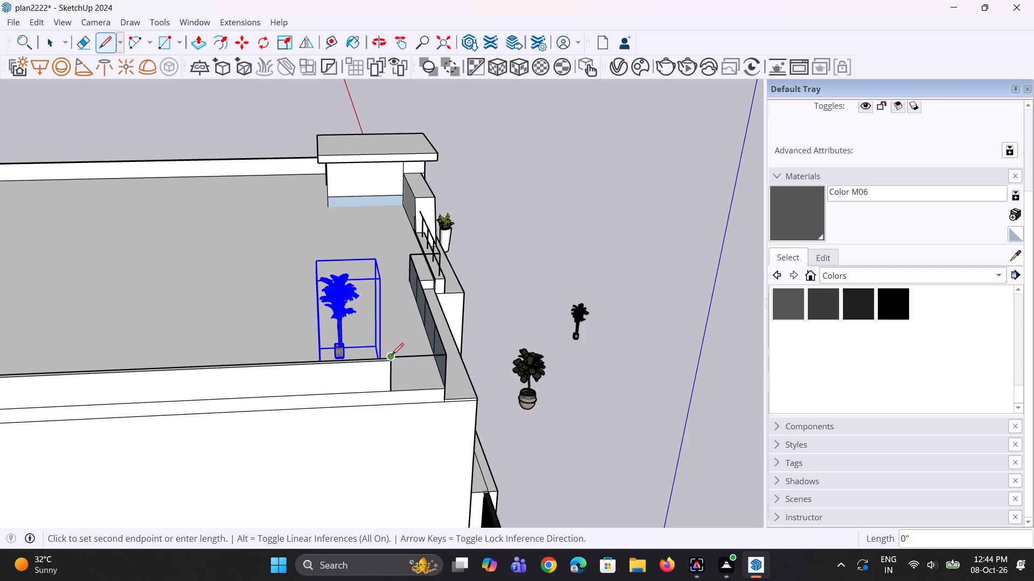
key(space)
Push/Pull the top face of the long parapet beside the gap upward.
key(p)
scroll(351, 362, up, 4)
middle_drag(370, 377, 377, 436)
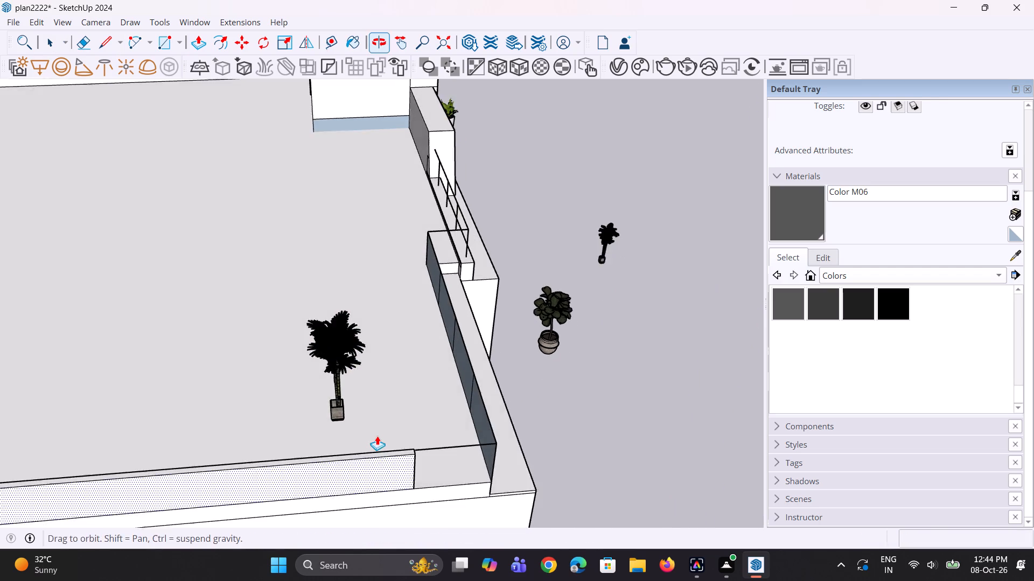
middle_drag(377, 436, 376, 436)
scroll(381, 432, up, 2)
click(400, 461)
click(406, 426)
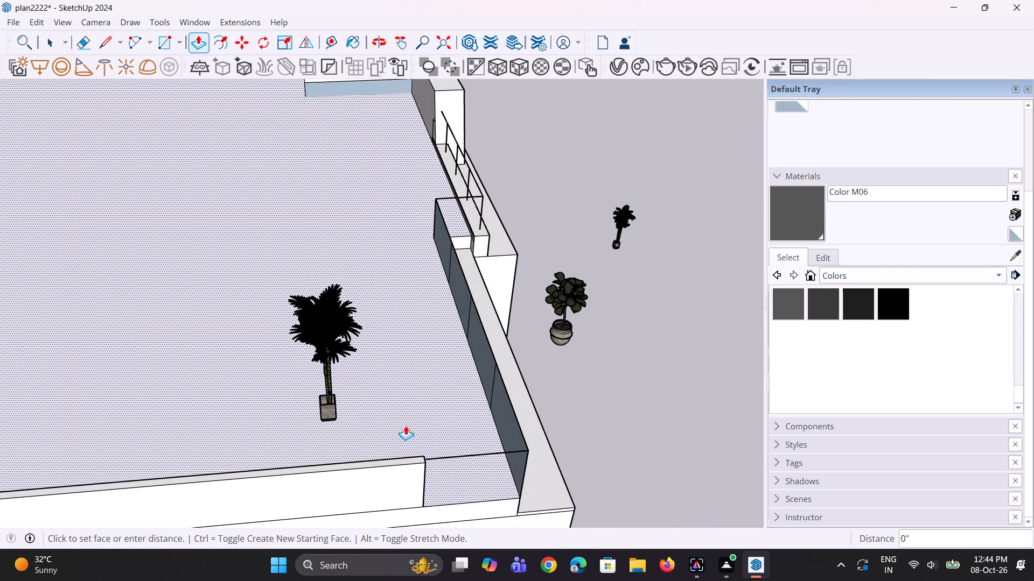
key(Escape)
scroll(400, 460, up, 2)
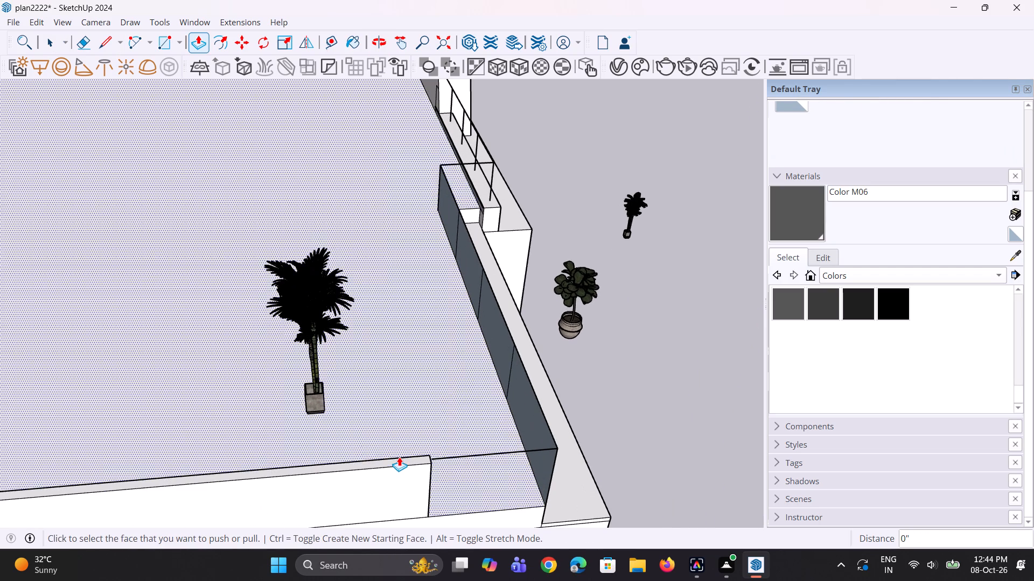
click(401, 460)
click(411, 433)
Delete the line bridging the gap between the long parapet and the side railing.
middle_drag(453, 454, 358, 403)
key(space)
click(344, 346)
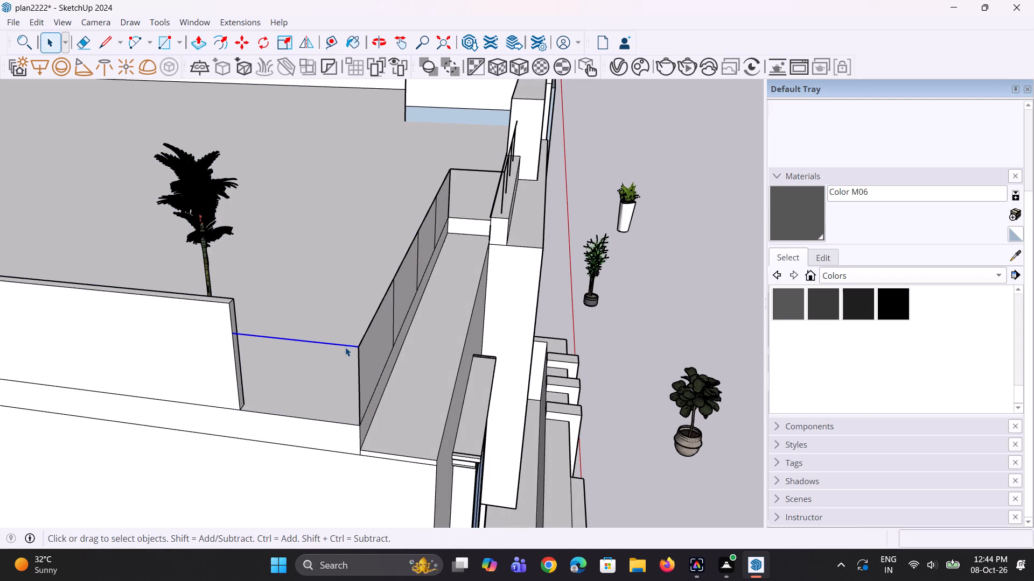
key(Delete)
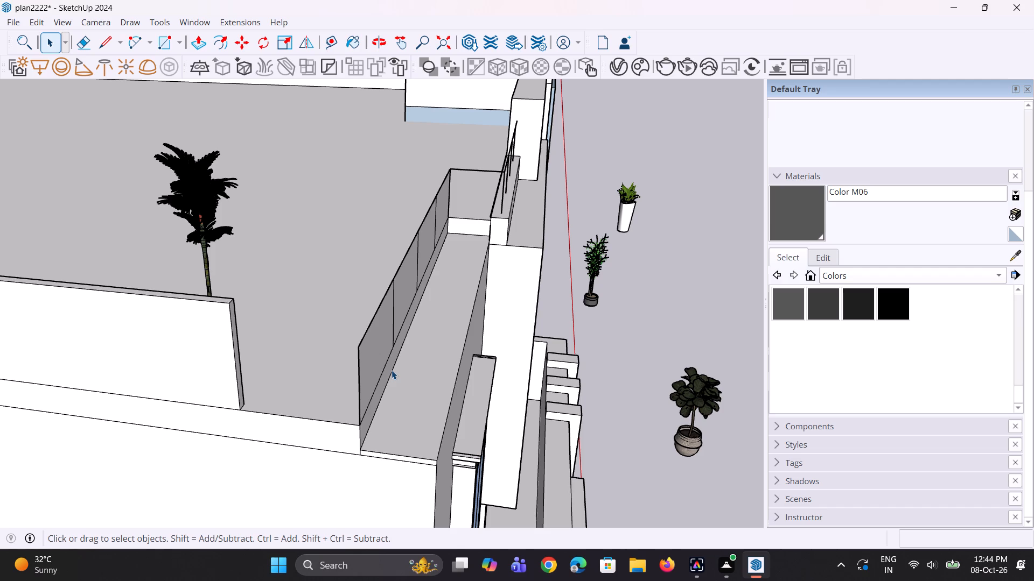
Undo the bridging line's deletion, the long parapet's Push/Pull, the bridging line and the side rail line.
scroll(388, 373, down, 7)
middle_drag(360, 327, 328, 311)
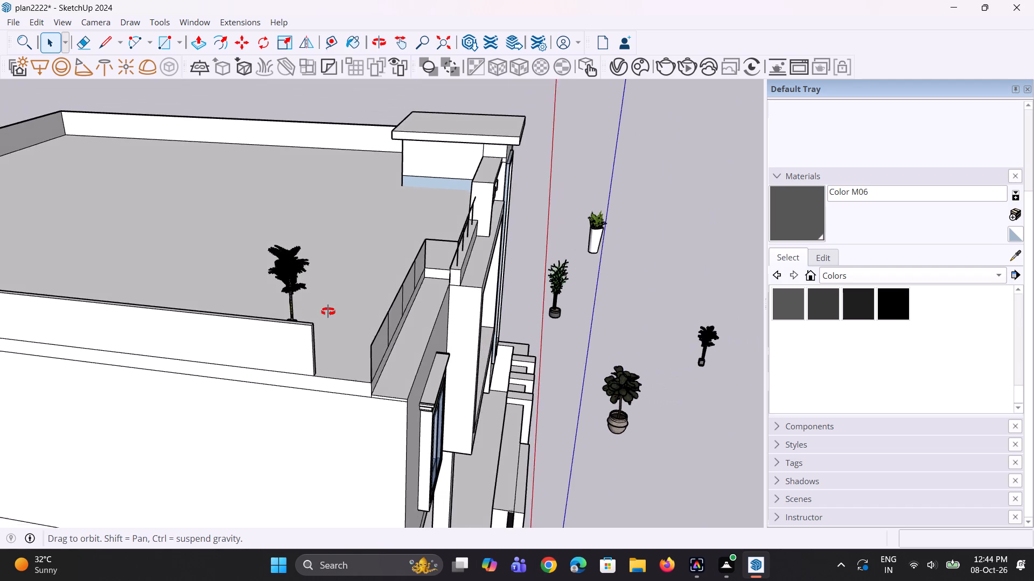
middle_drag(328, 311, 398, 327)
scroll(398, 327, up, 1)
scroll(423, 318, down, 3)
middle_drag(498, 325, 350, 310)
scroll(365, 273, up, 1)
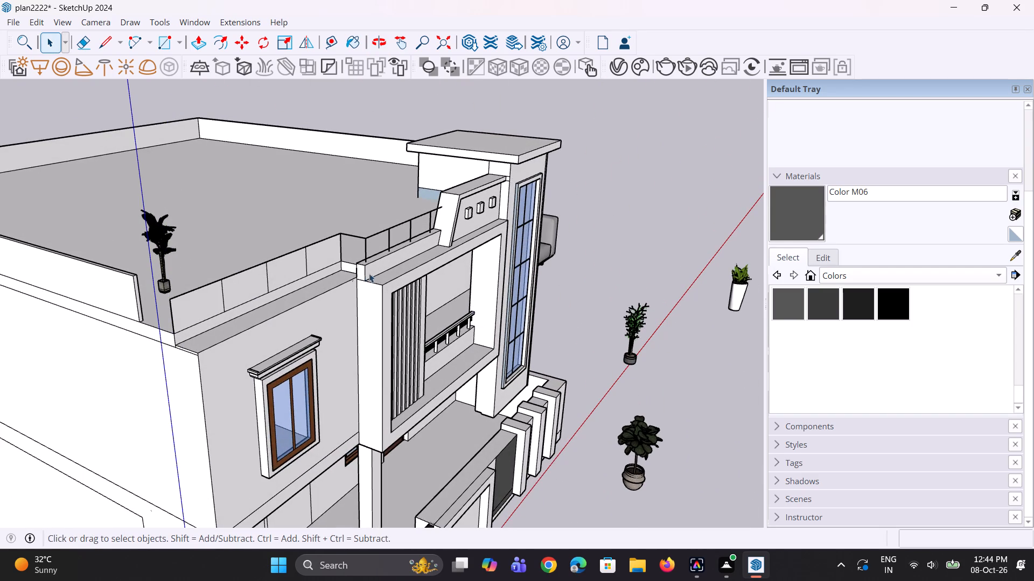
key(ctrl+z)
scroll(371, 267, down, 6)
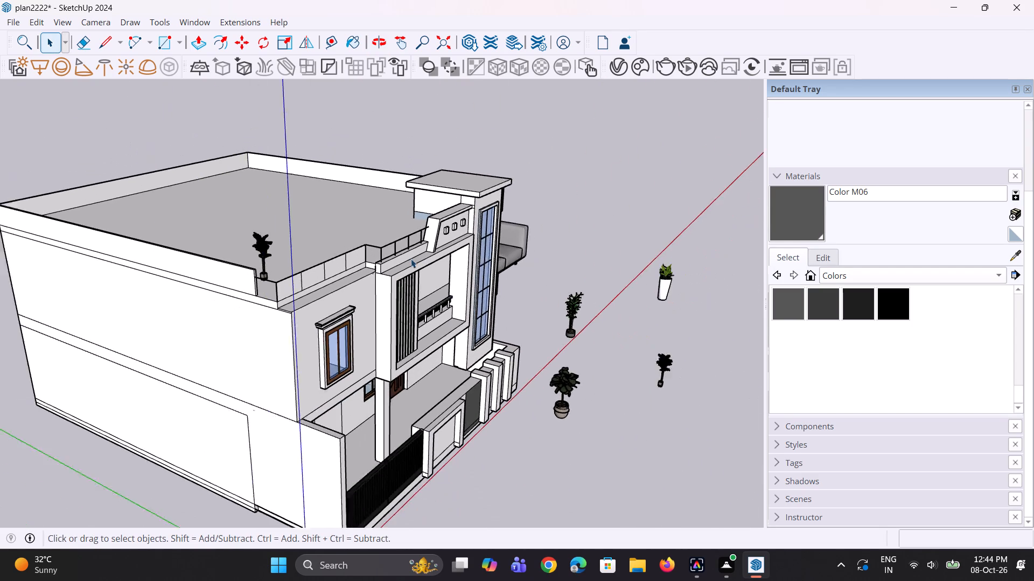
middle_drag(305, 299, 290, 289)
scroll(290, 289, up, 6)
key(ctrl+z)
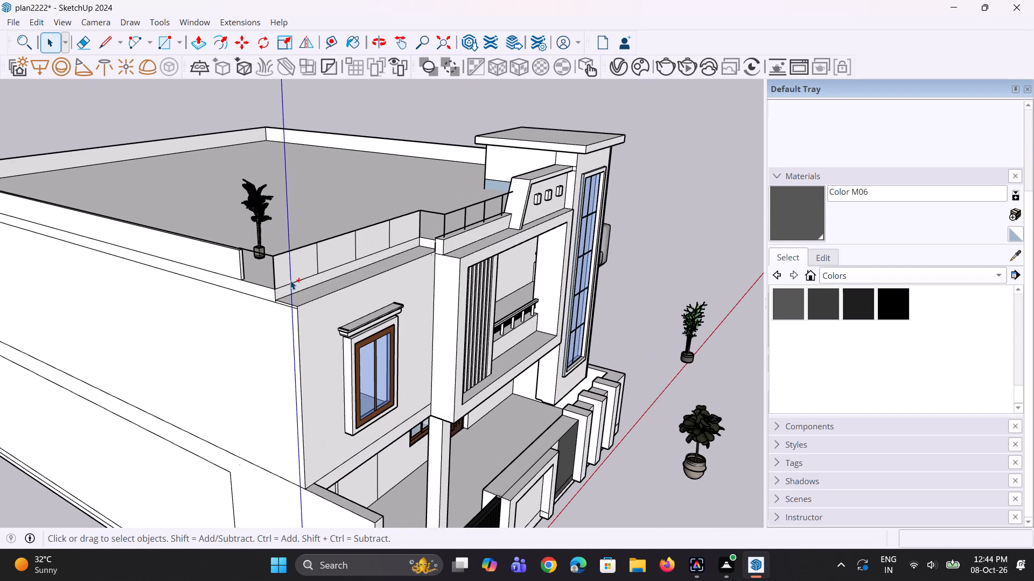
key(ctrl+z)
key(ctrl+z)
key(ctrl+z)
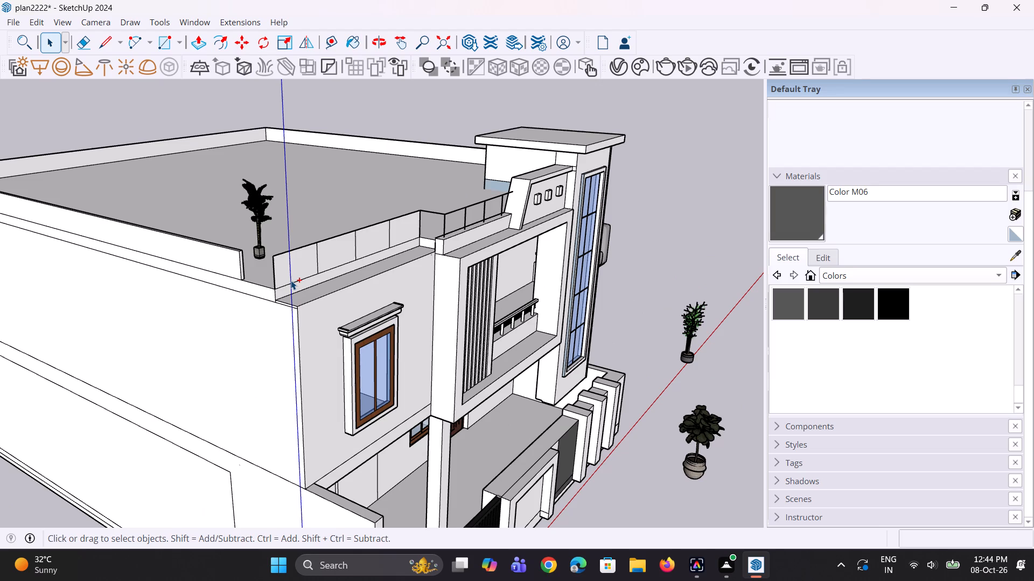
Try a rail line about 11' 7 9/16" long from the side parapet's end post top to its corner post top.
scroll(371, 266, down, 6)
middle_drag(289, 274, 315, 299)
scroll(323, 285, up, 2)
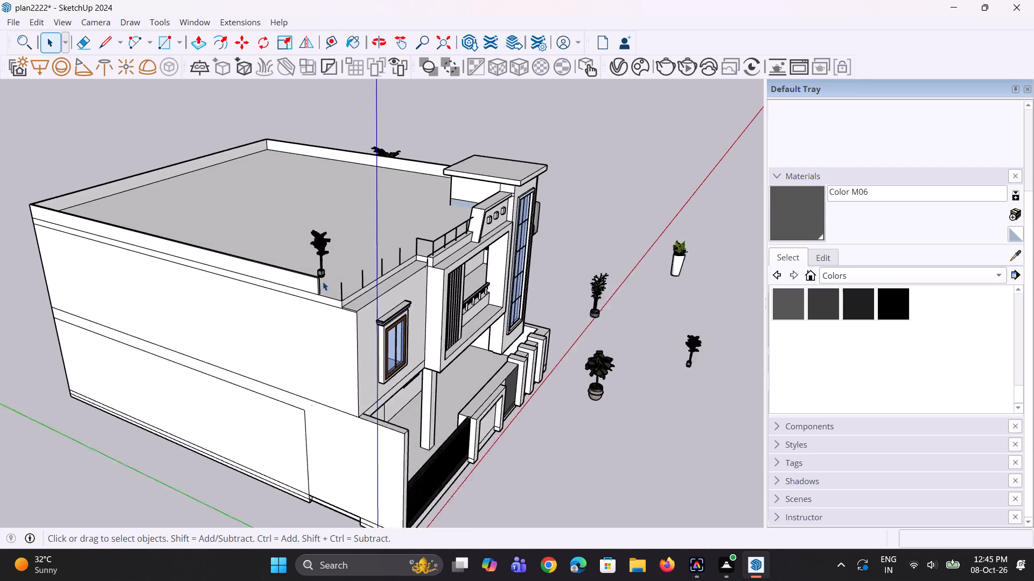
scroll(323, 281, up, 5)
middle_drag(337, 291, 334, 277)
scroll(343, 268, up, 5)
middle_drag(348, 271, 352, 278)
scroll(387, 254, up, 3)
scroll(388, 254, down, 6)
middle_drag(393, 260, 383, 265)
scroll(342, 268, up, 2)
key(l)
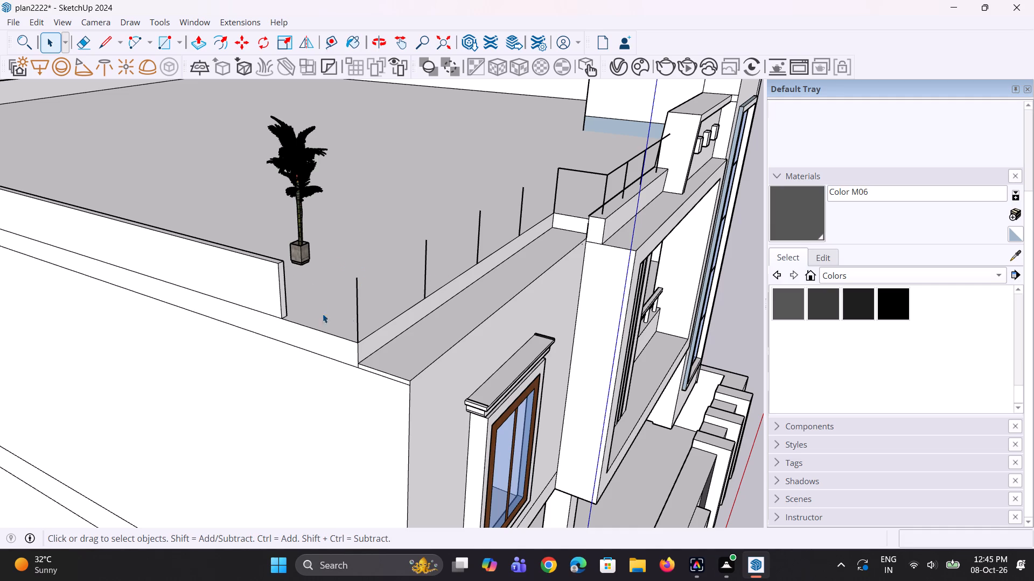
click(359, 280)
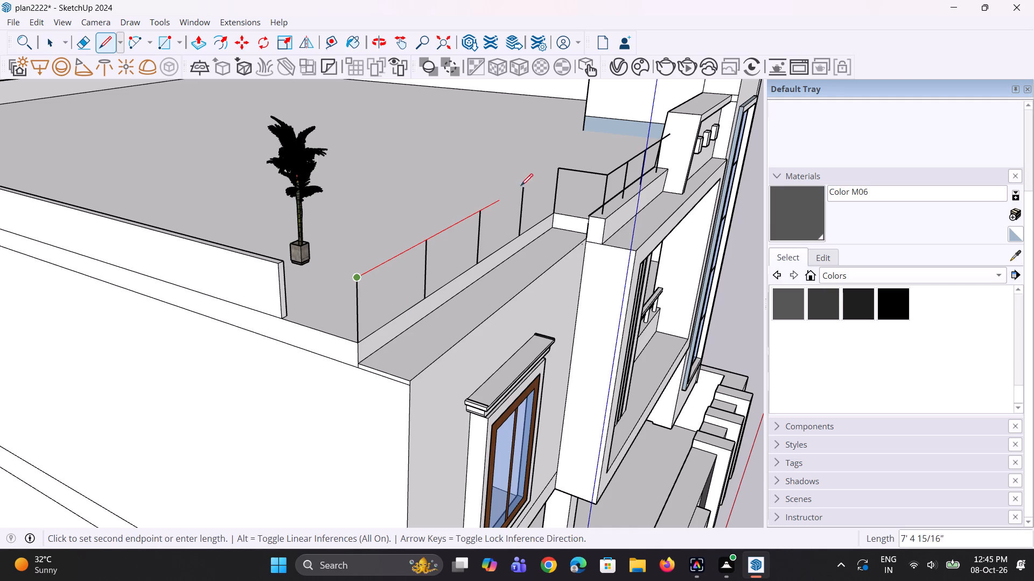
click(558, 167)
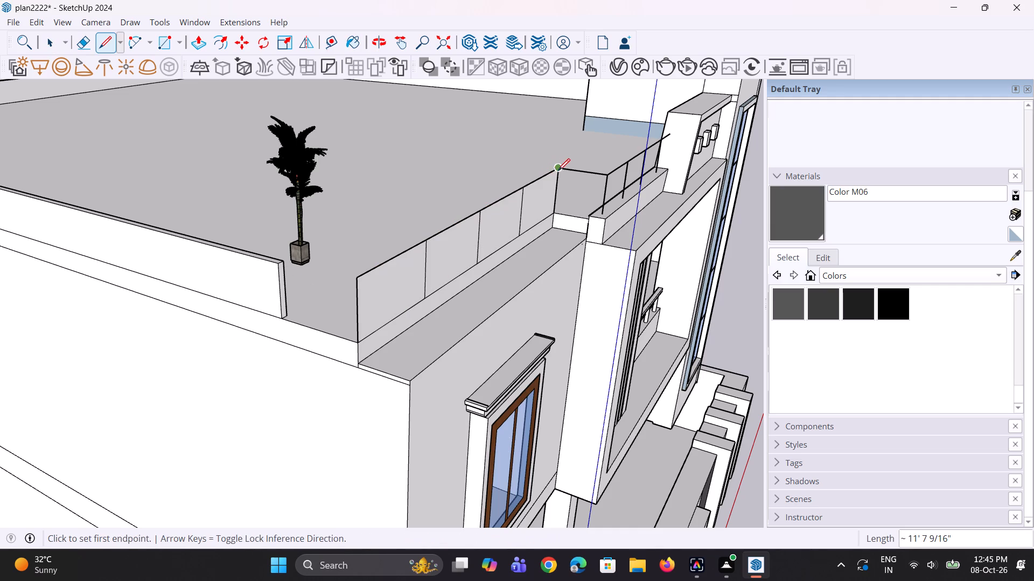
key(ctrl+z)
Draw a square about 3 1/2" by 3 1/2" on the slanted pillar's face around the front rail line's end.
scroll(427, 253, up, 2)
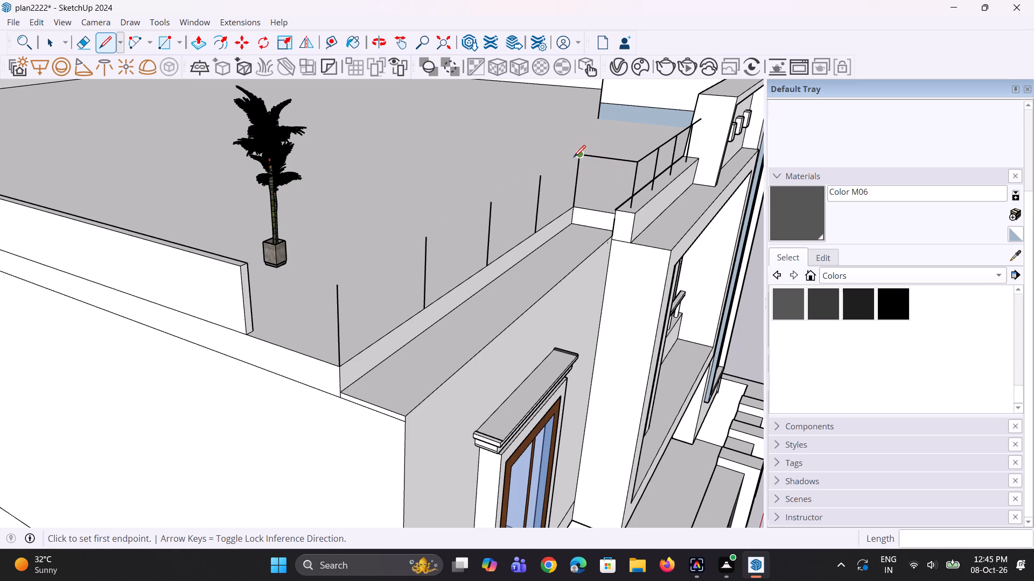
key(space)
scroll(525, 206, down, 6)
middle_drag(605, 200, 588, 200)
scroll(632, 156, up, 7)
middle_drag(649, 155, 660, 155)
scroll(660, 155, up, 1)
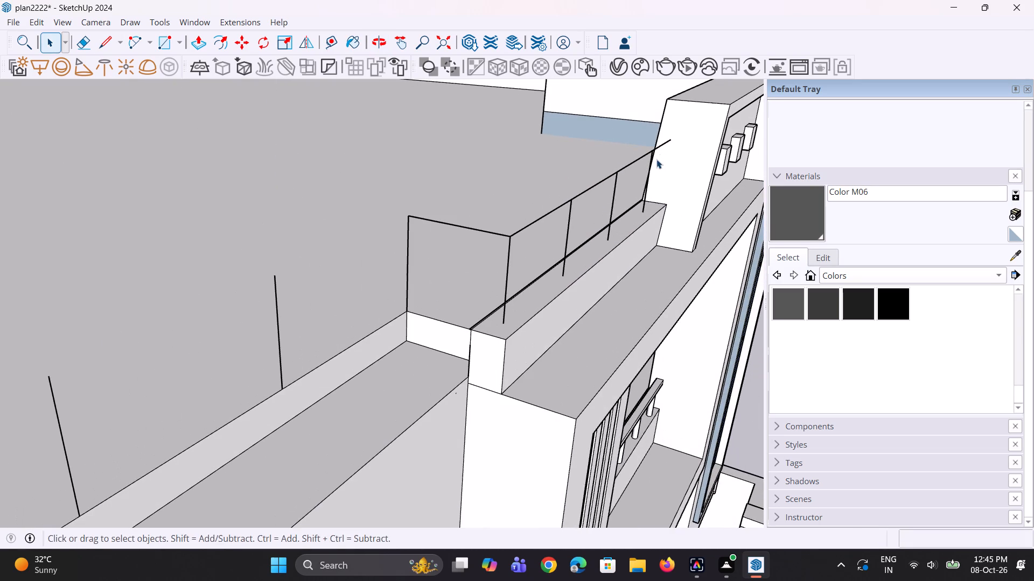
key(r)
scroll(670, 159, up, 1)
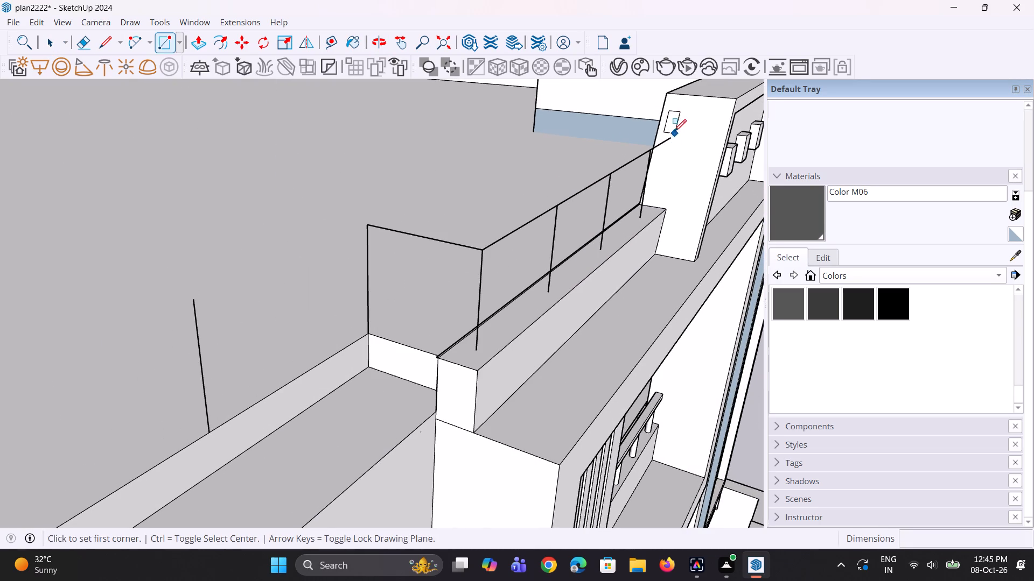
click(668, 131)
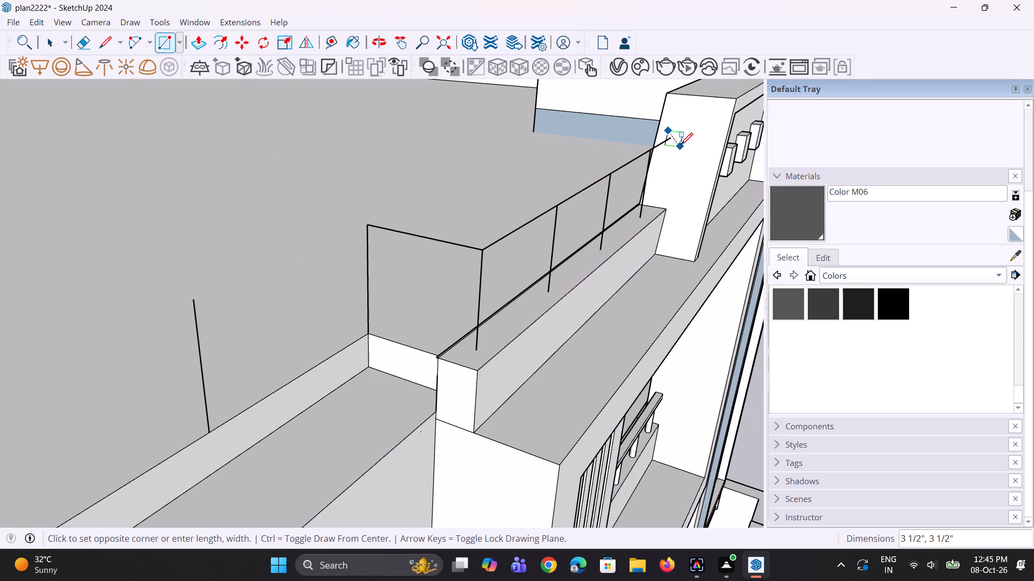
click(681, 145)
Move the small square face slightly sideways on the slanted pillar to centre it on the front rail line's end.
scroll(654, 164, up, 1)
middle_drag(656, 168, 669, 184)
scroll(683, 146, up, 5)
key(space)
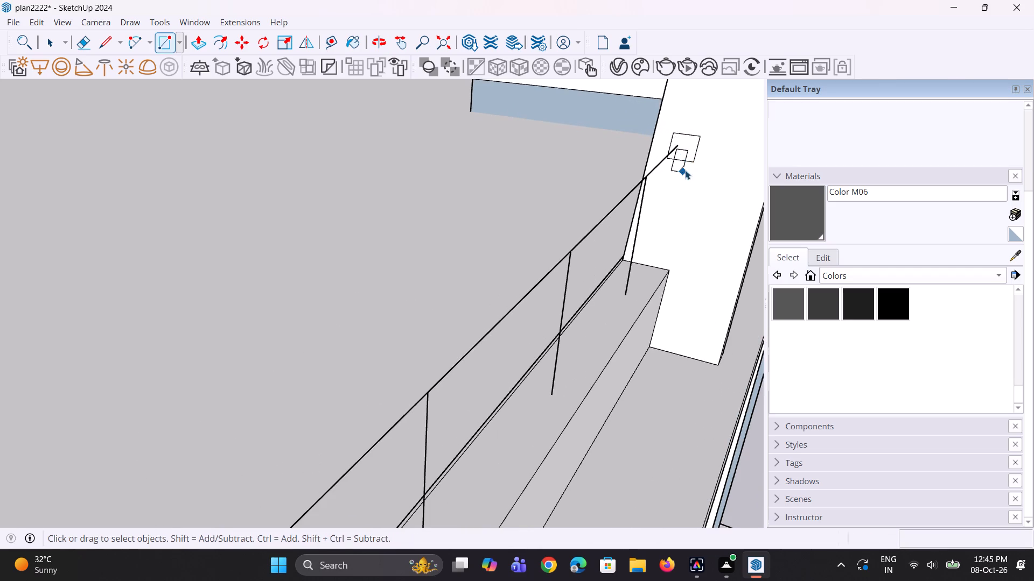
click(686, 154)
scroll(682, 158, up, 2)
key(m)
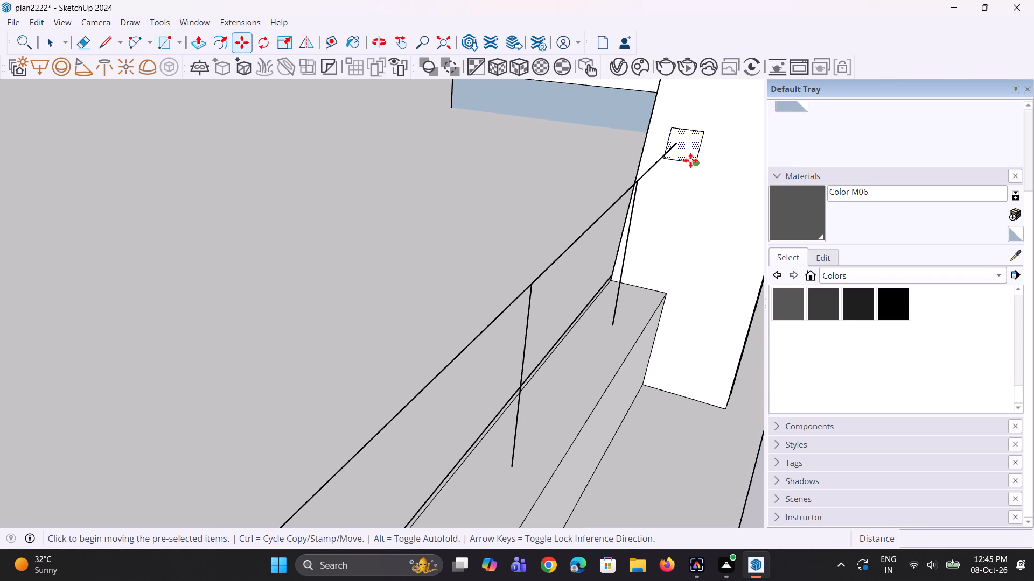
click(690, 160)
click(687, 161)
key(space)
key(space)
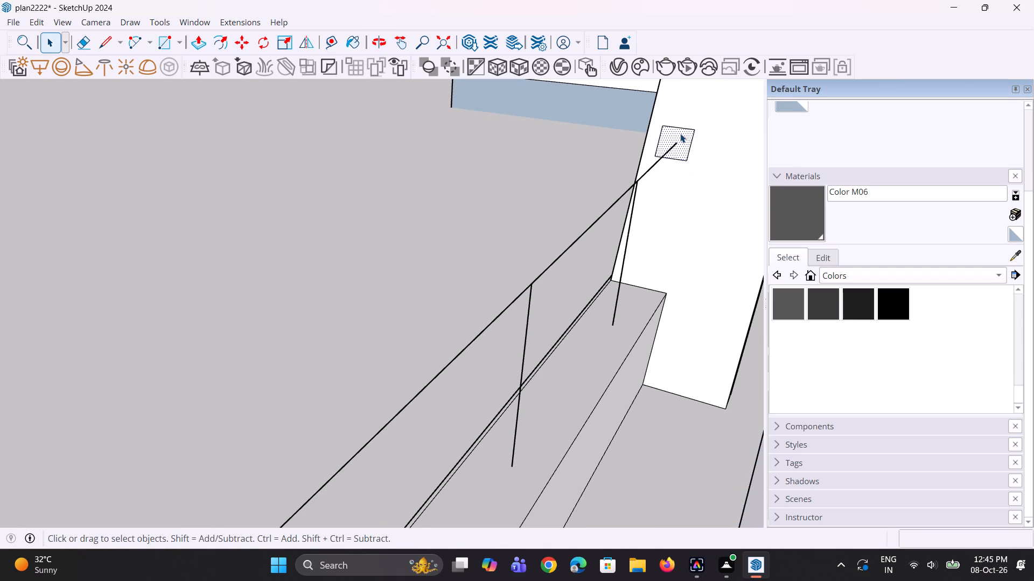
Move the small square's top edge down about 15/16" towards the rail line's end.
click(682, 129)
scroll(690, 131, up, 1)
key(m)
click(698, 130)
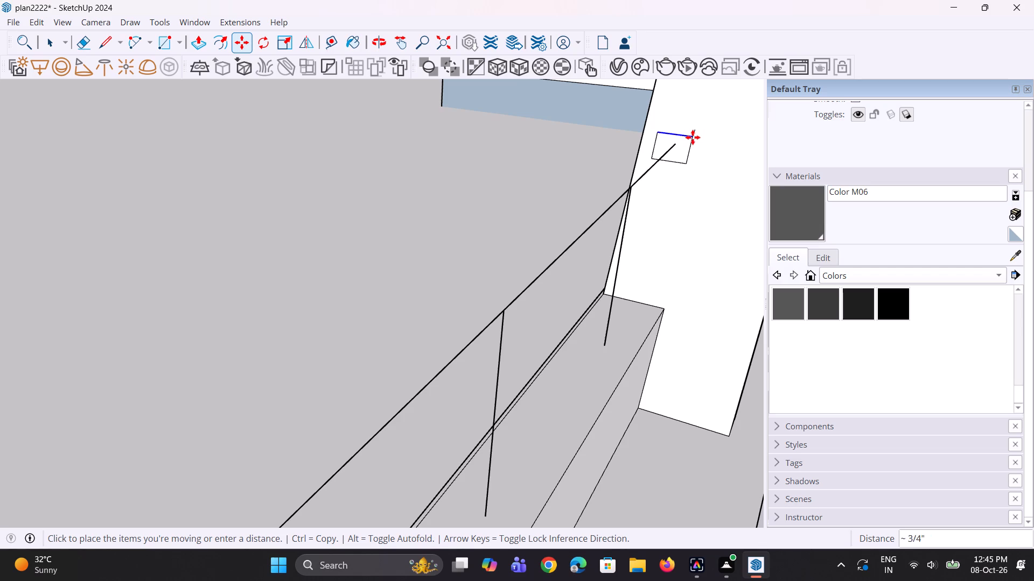
key(Escape)
middle_drag(703, 174, 648, 151)
scroll(666, 125, up, 2)
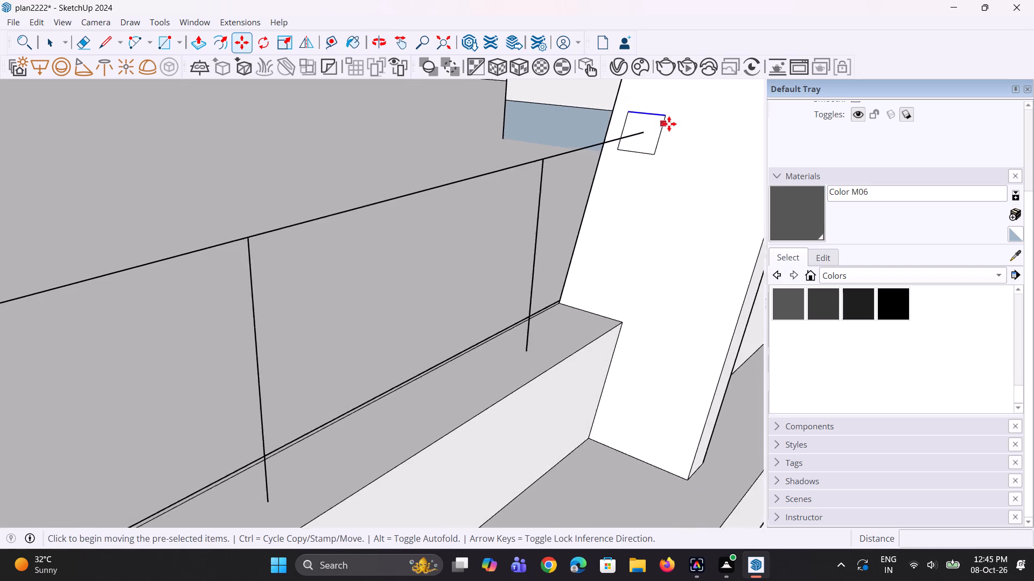
scroll(669, 124, up, 3)
click(663, 115)
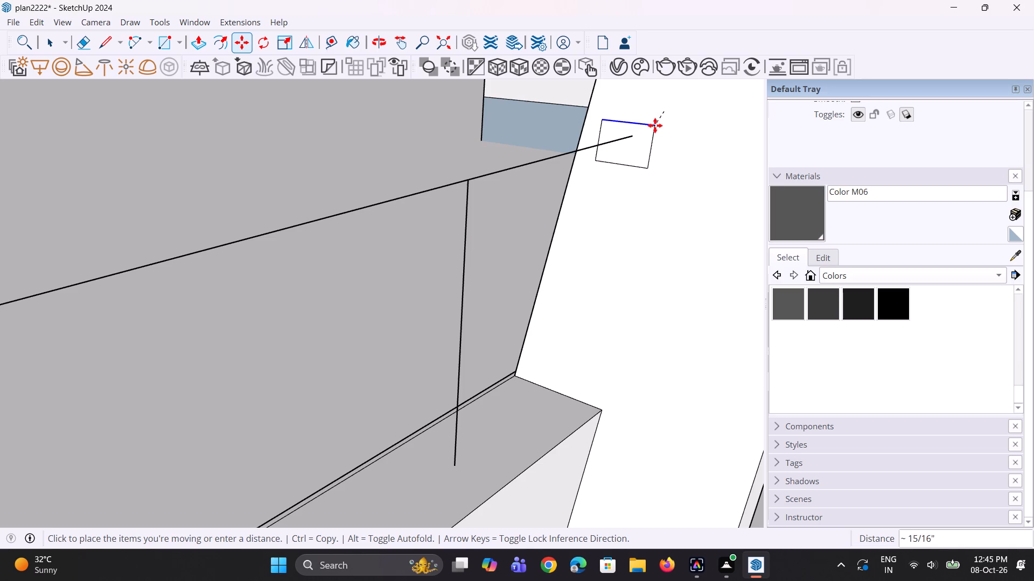
click(655, 125)
key(space)
Move the small profile's bottom edge up about 3/8" towards the rail line's end.
key(space)
click(637, 166)
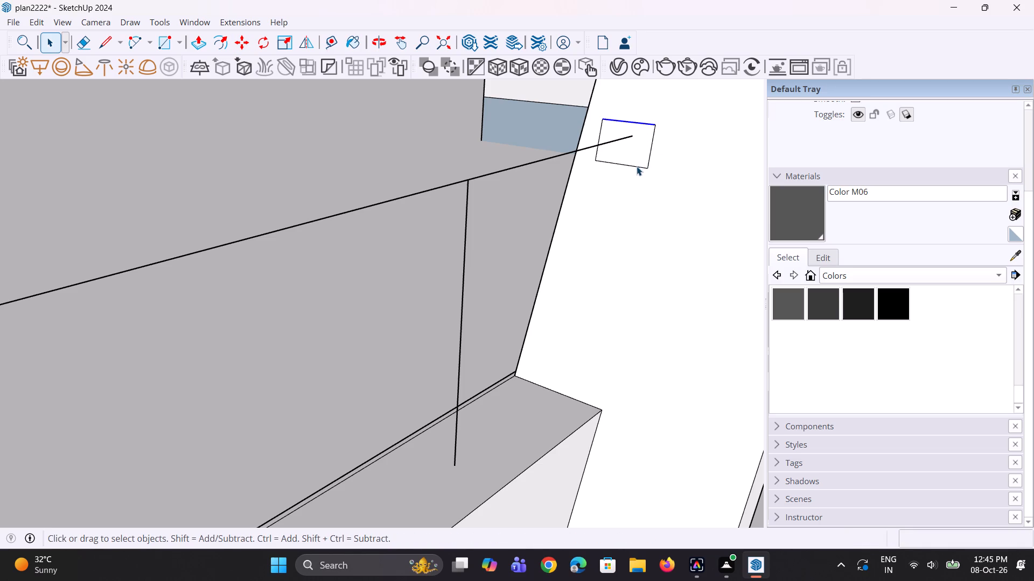
scroll(640, 167, up, 2)
key(m)
click(647, 166)
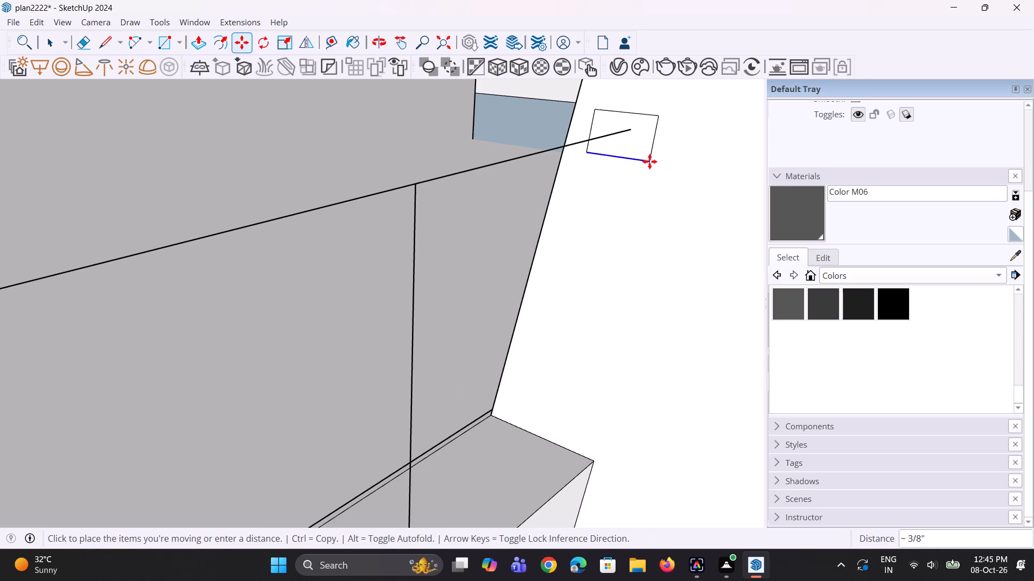
click(649, 161)
key(space)
Move the small profile's outer side edge inward about 9/16" along the green axis.
click(651, 151)
scroll(649, 161, up, 2)
key(m)
click(645, 161)
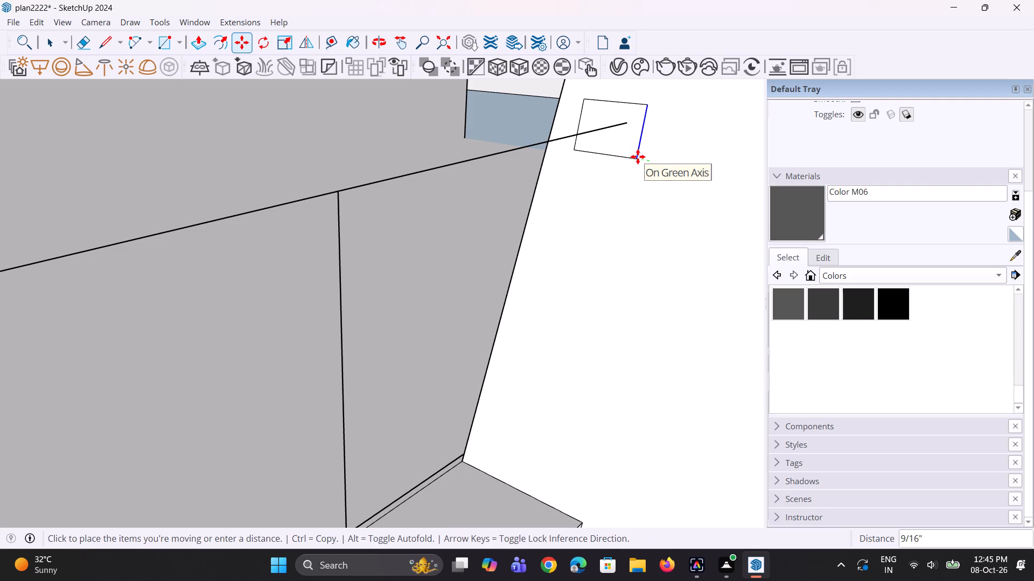
click(638, 157)
key(space)
key(space)
Move the small profile's remaining side edge inward about 3/8" towards the rail line's end.
click(575, 142)
scroll(577, 150, up, 1)
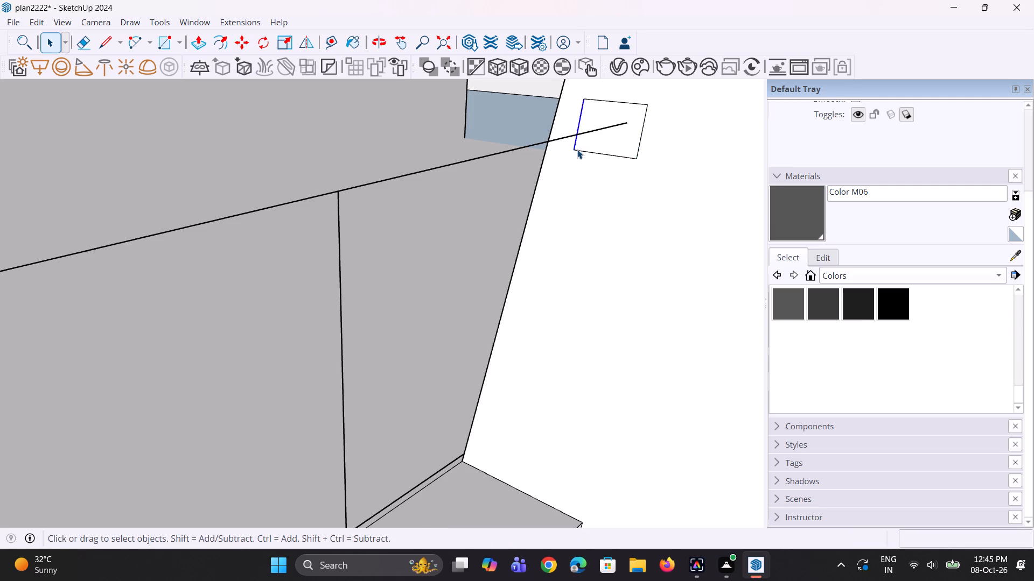
scroll(577, 150, up, 1)
key(m)
click(574, 149)
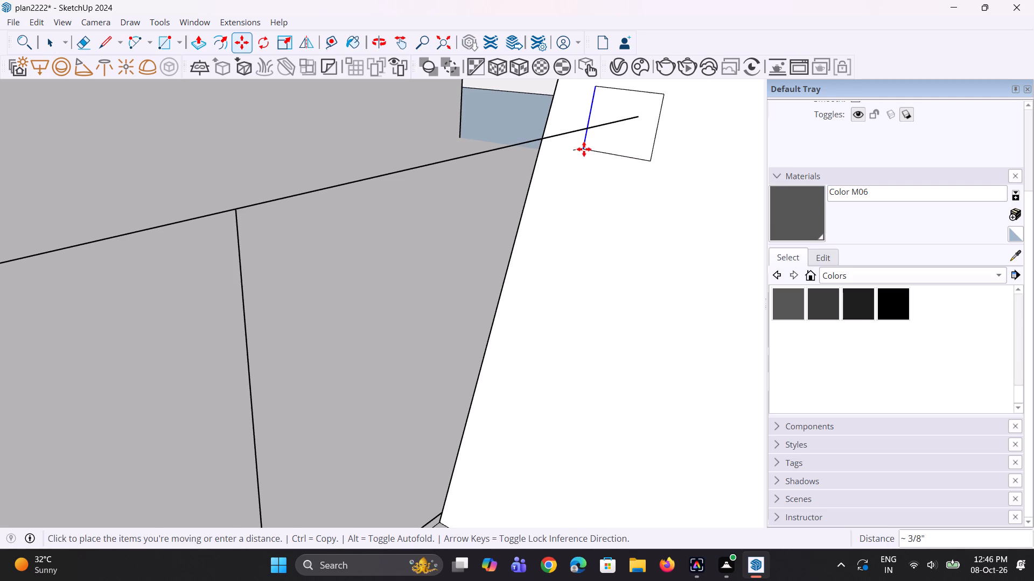
click(584, 149)
key(space)
key(space)
scroll(590, 204, down, 7)
key(space)
key(space)
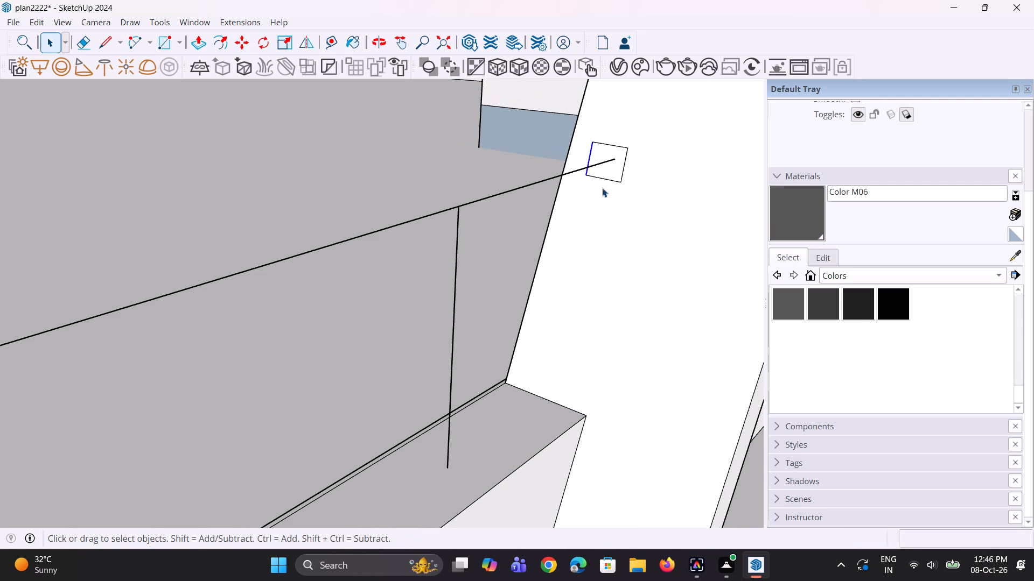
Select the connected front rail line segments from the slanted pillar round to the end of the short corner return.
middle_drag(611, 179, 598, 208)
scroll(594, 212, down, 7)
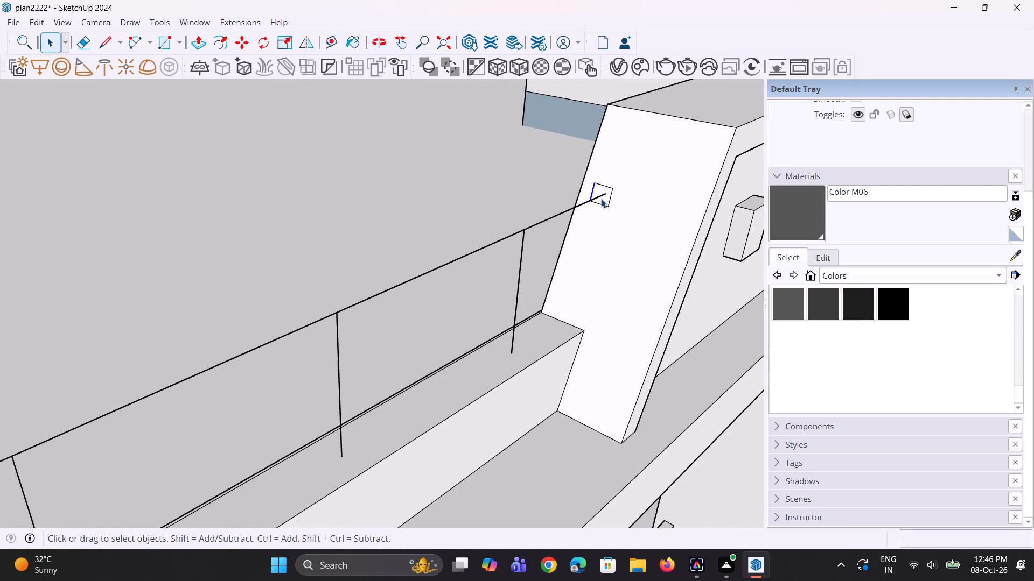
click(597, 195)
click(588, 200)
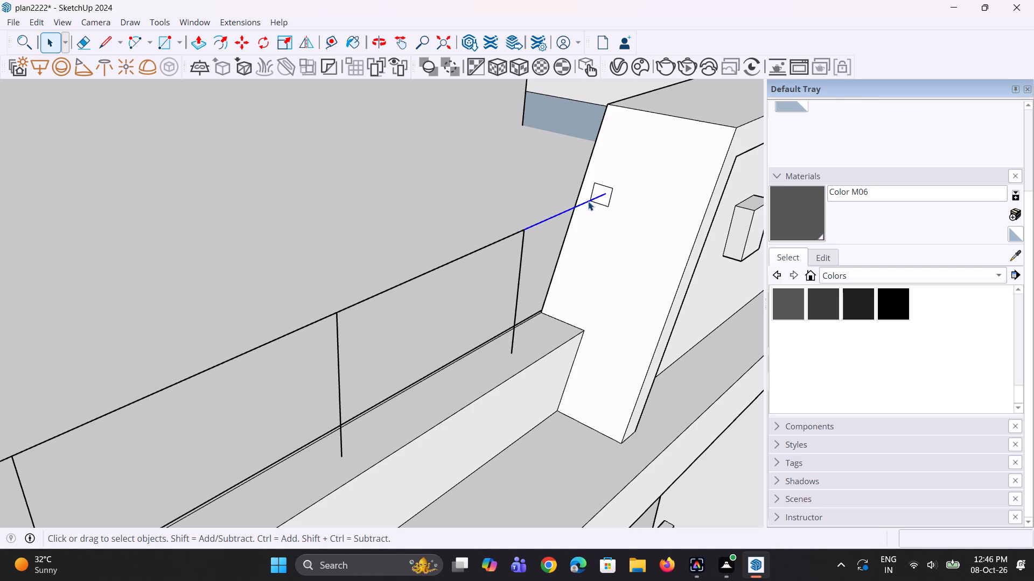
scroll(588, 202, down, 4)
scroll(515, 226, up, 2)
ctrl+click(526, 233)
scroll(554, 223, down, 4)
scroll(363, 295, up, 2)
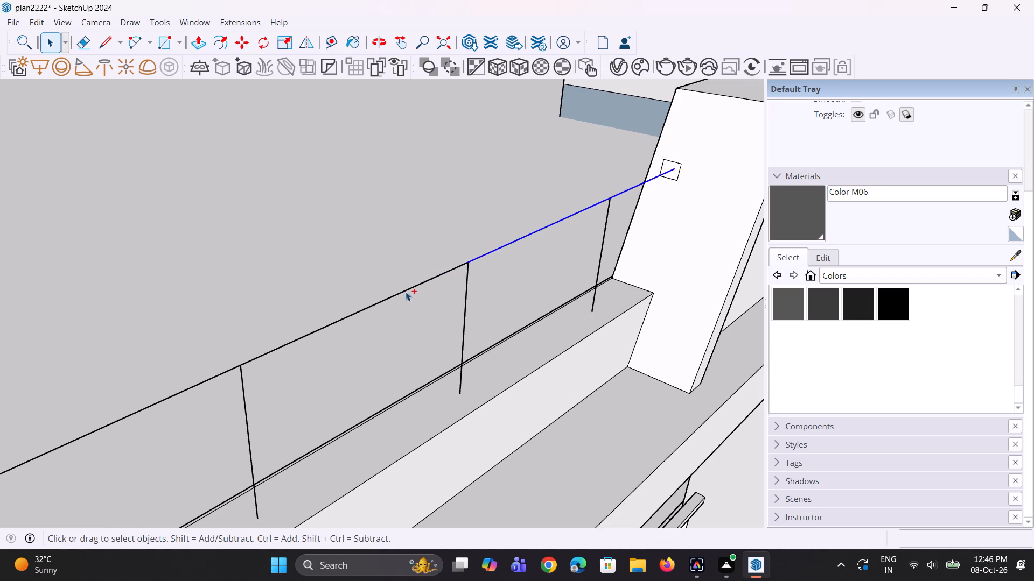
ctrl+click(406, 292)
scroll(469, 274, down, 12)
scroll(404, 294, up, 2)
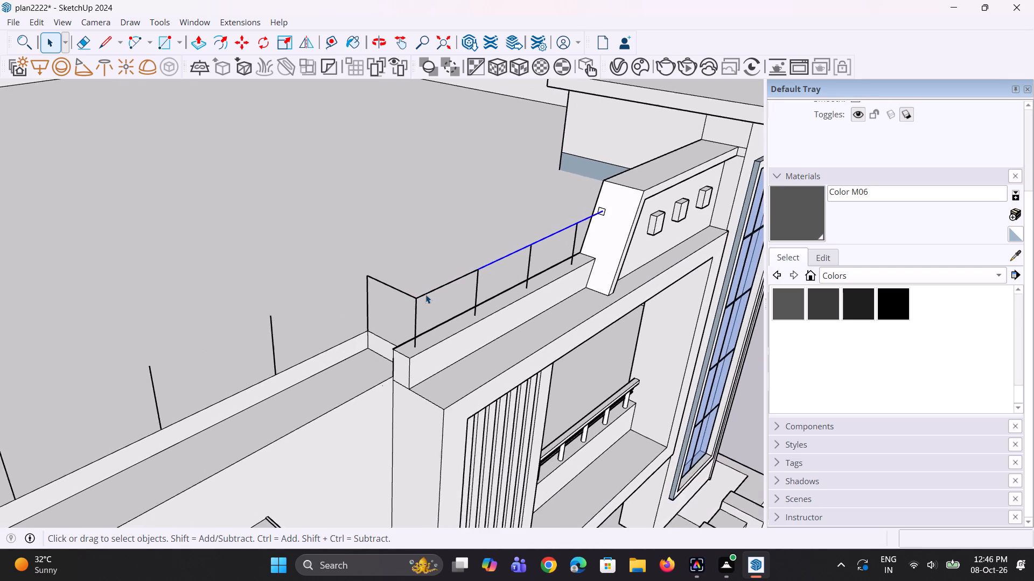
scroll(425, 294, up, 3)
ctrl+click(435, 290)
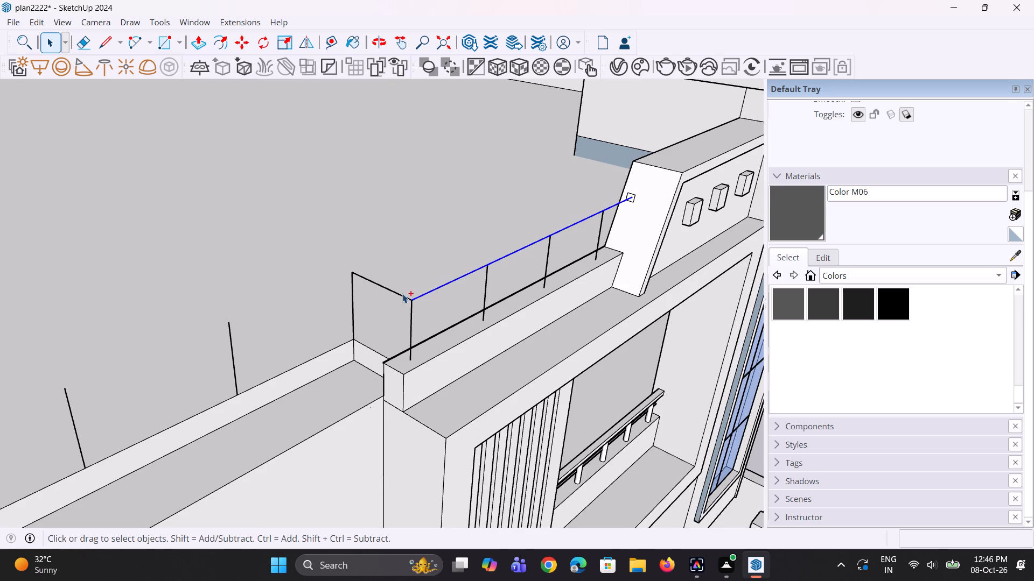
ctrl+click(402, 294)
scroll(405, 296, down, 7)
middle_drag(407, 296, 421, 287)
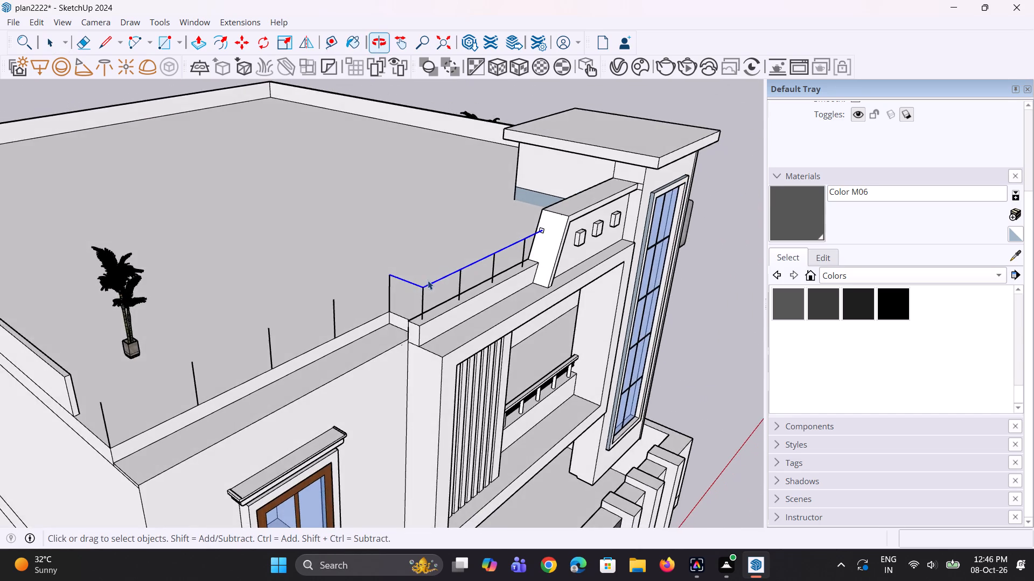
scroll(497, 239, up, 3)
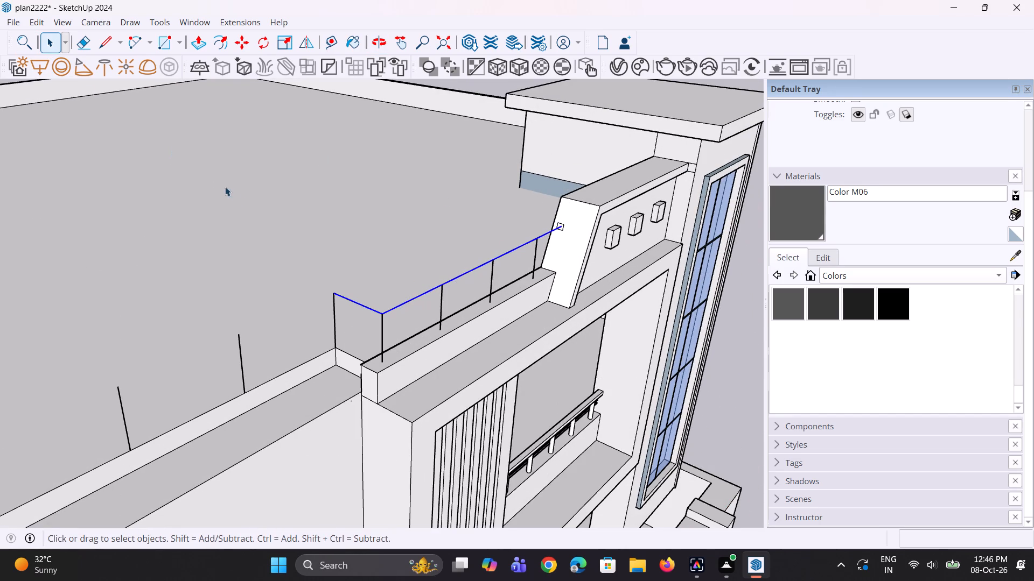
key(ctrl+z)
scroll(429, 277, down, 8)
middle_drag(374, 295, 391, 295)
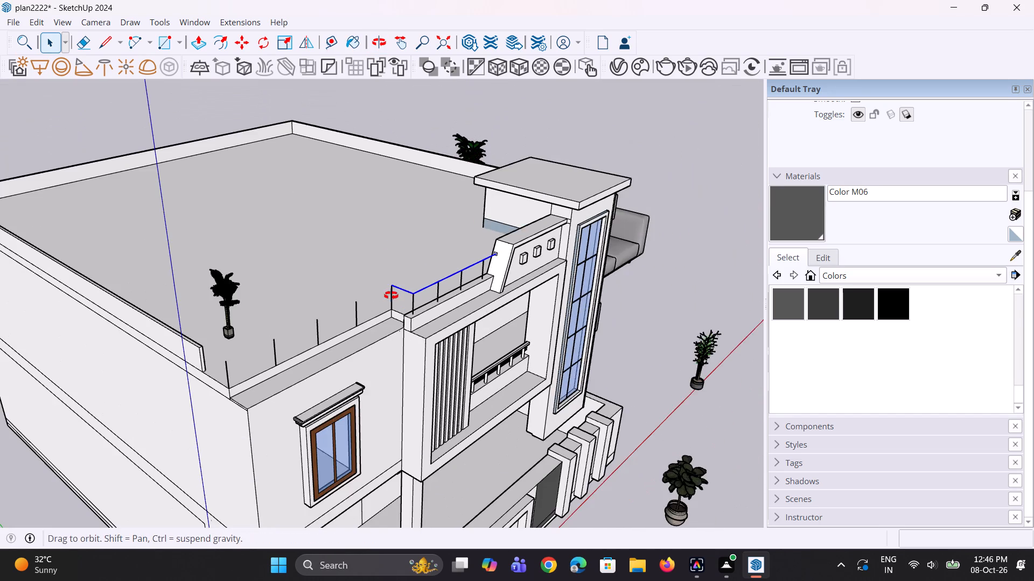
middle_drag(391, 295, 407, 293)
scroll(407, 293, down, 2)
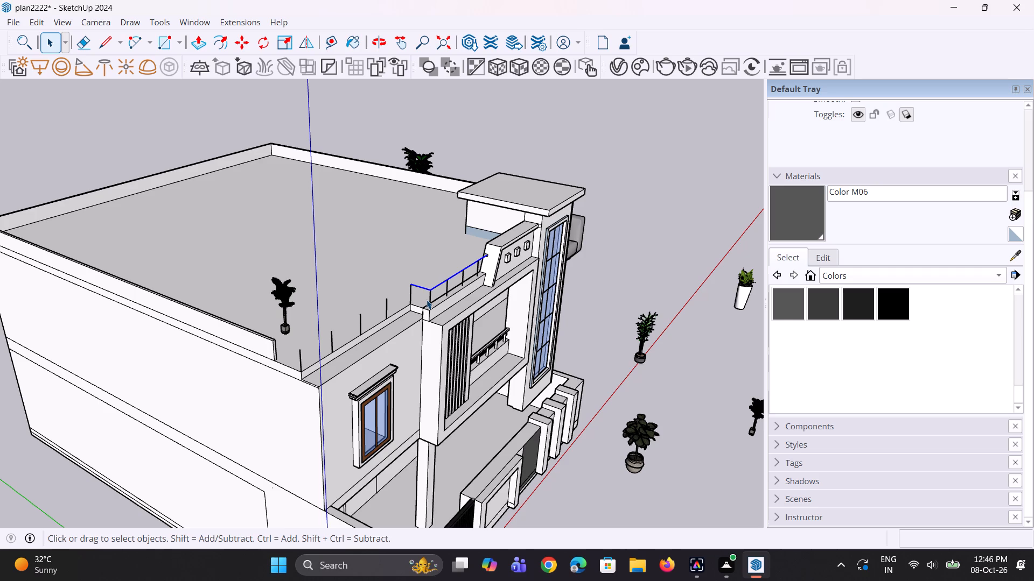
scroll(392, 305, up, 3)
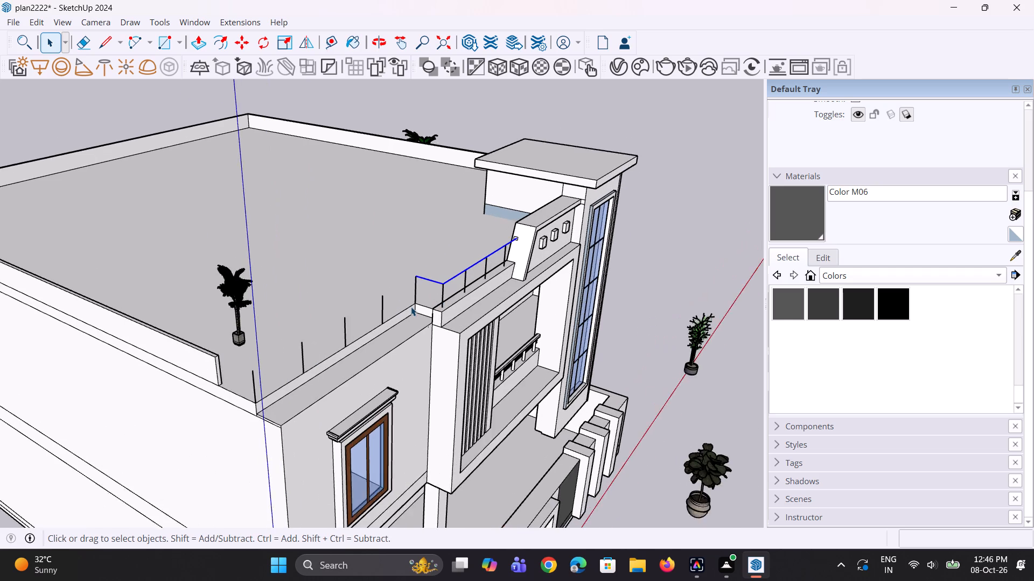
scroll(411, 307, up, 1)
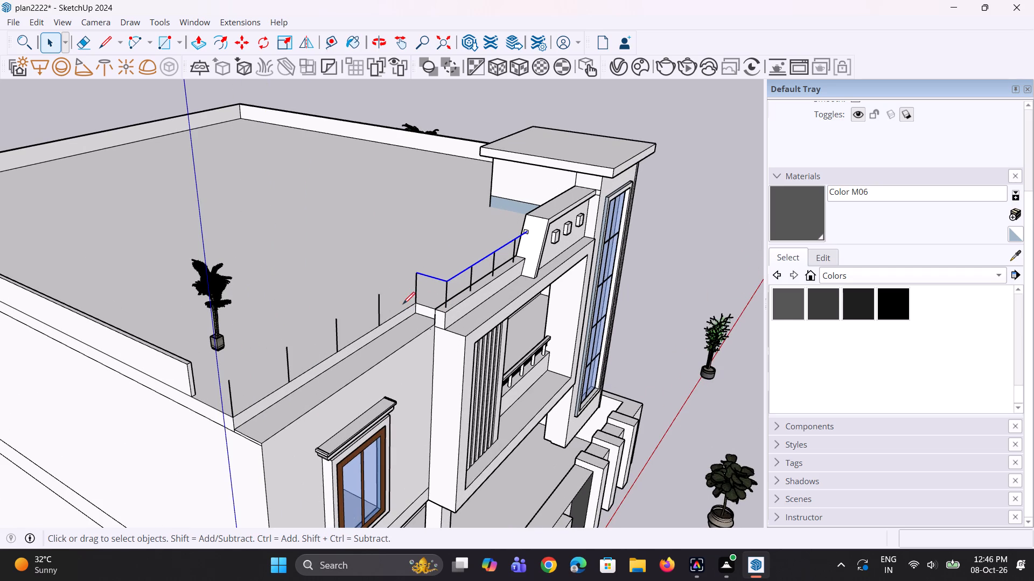
Draw a line about 5 1/2" up from the corner return's end, continuing along the red axis above the parapet posts past the last one.
key(l)
scroll(411, 293, up, 3)
click(418, 269)
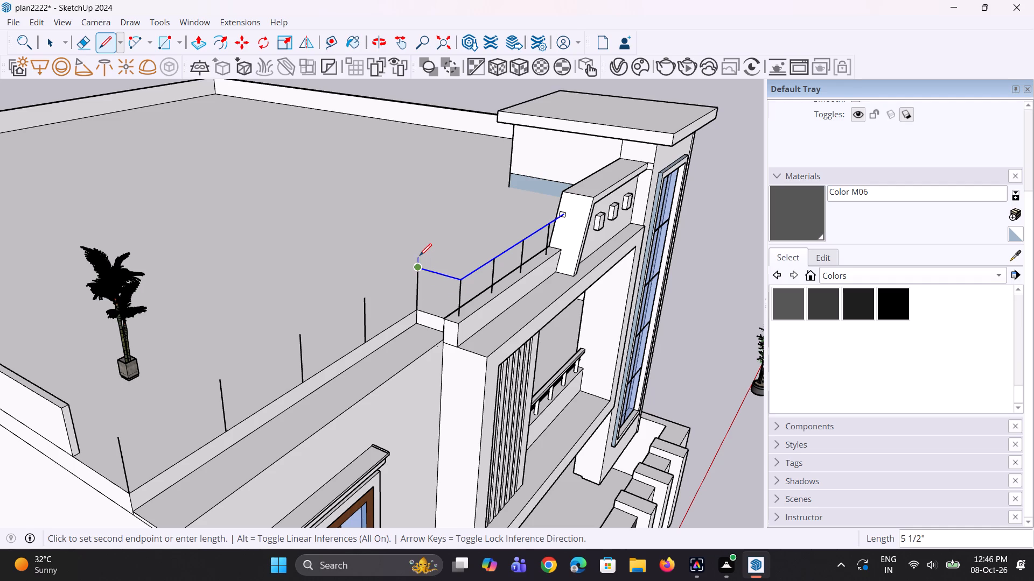
click(418, 255)
scroll(377, 279, down, 4)
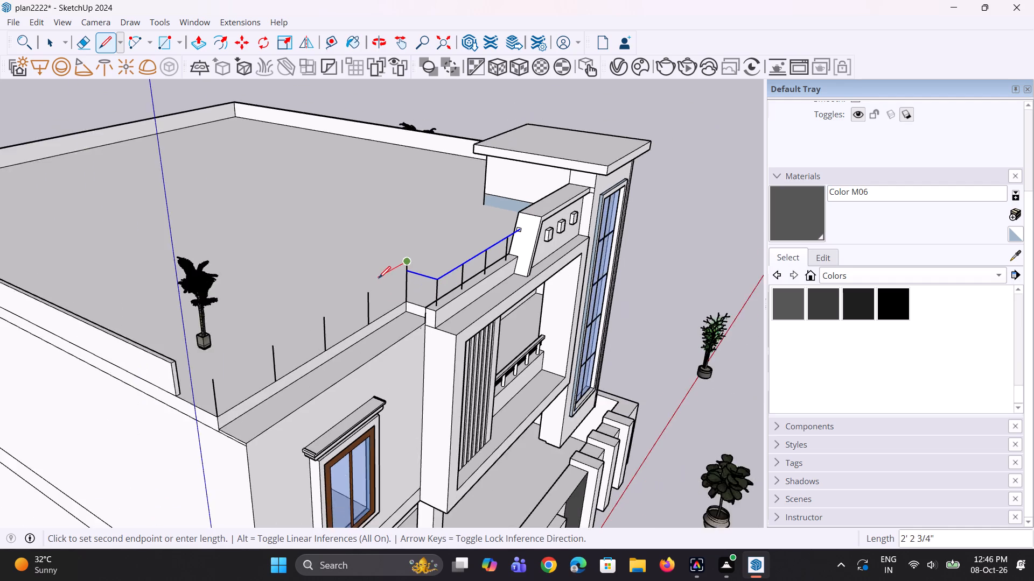
scroll(379, 278, down, 2)
click(257, 341)
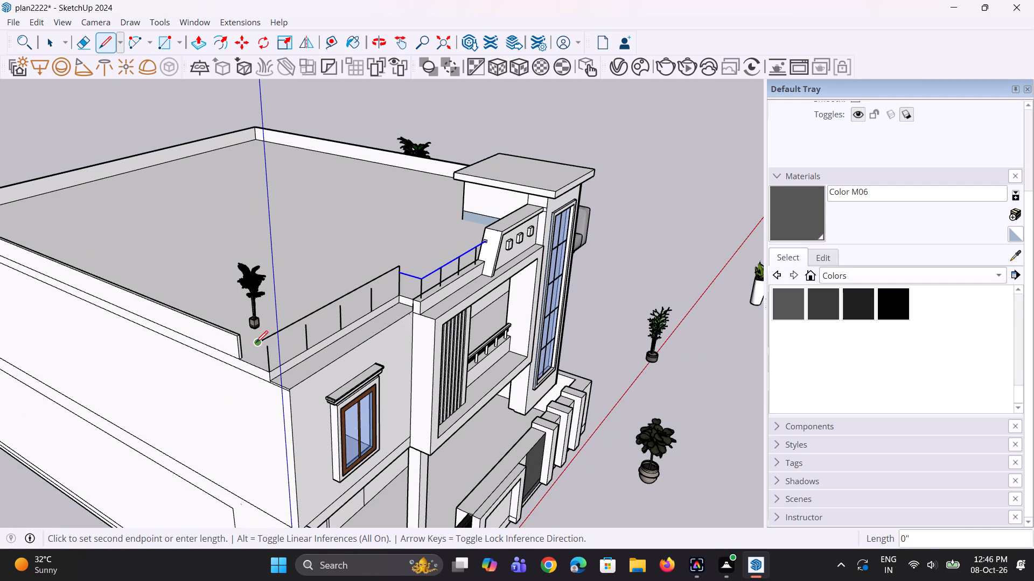
key(space)
scroll(345, 304, up, 3)
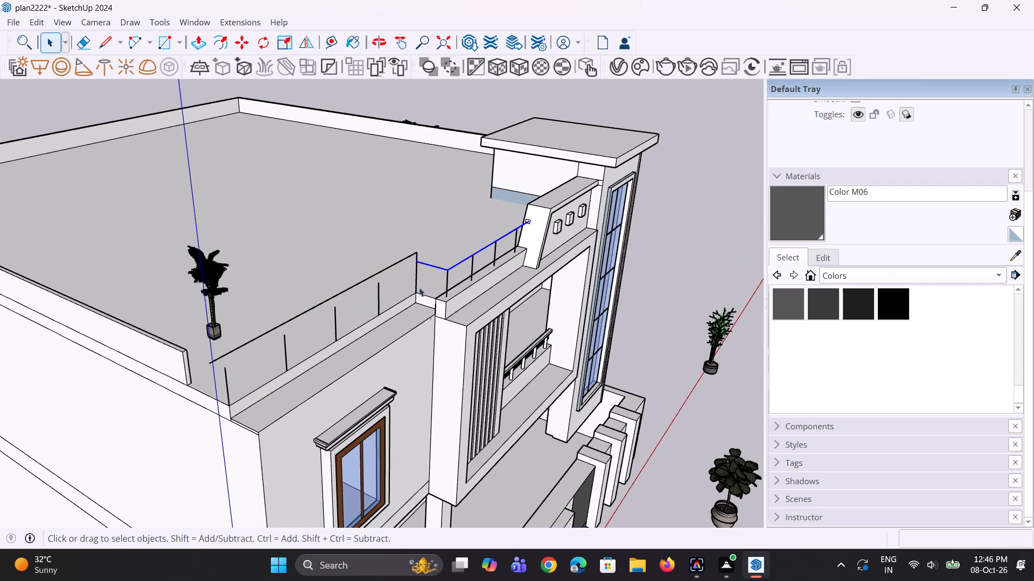
scroll(449, 274, up, 1)
click(423, 226)
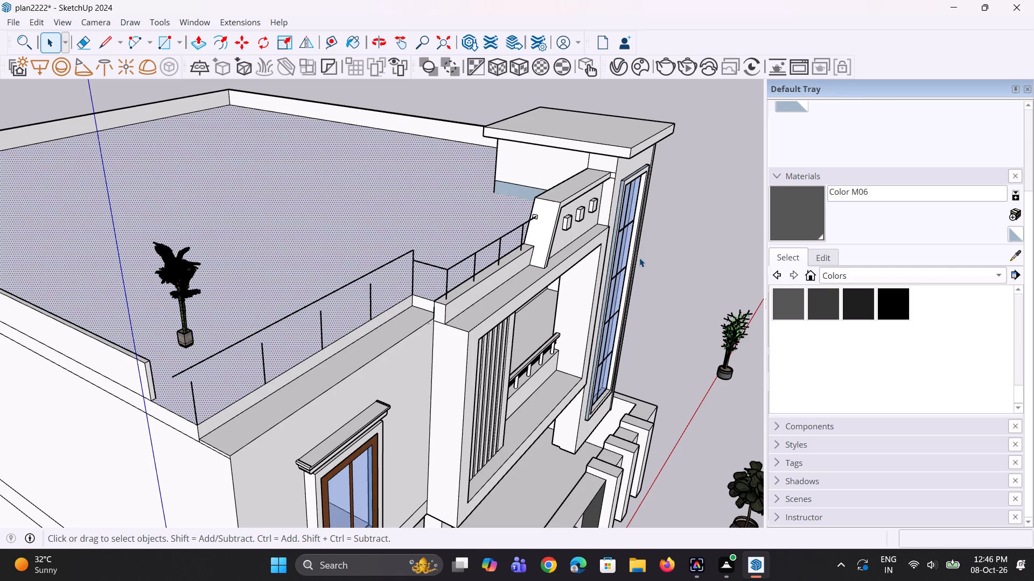
click(653, 268)
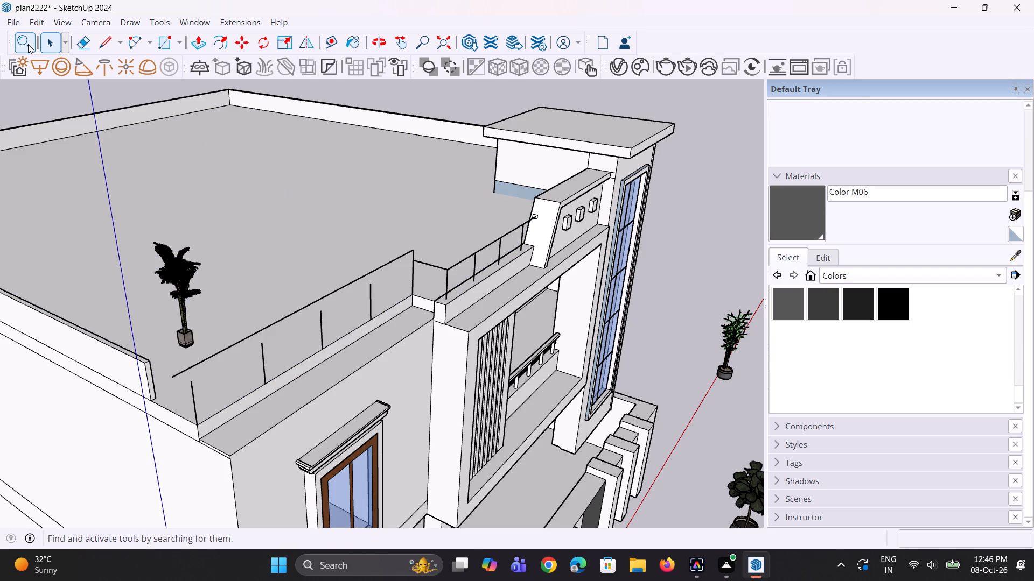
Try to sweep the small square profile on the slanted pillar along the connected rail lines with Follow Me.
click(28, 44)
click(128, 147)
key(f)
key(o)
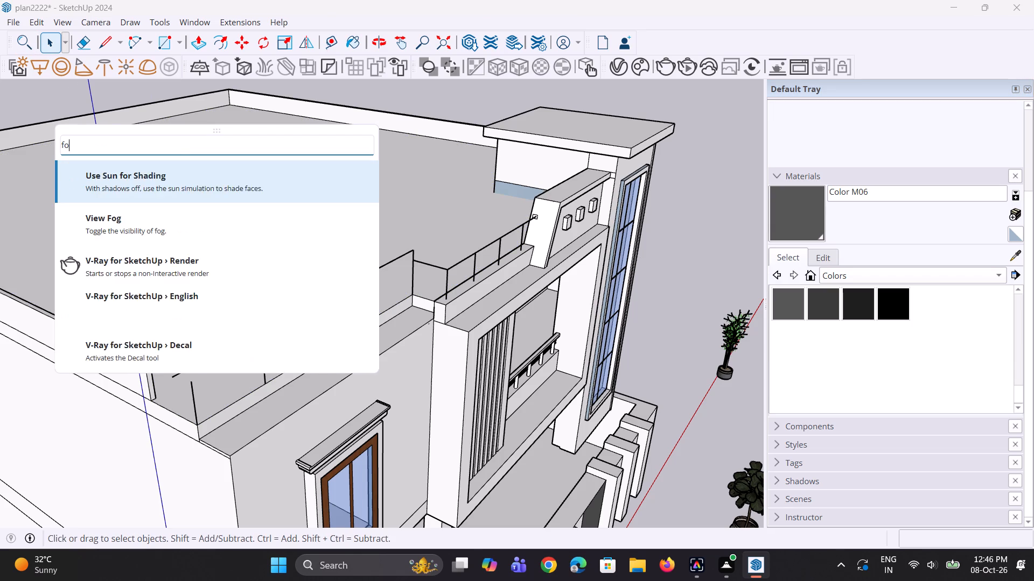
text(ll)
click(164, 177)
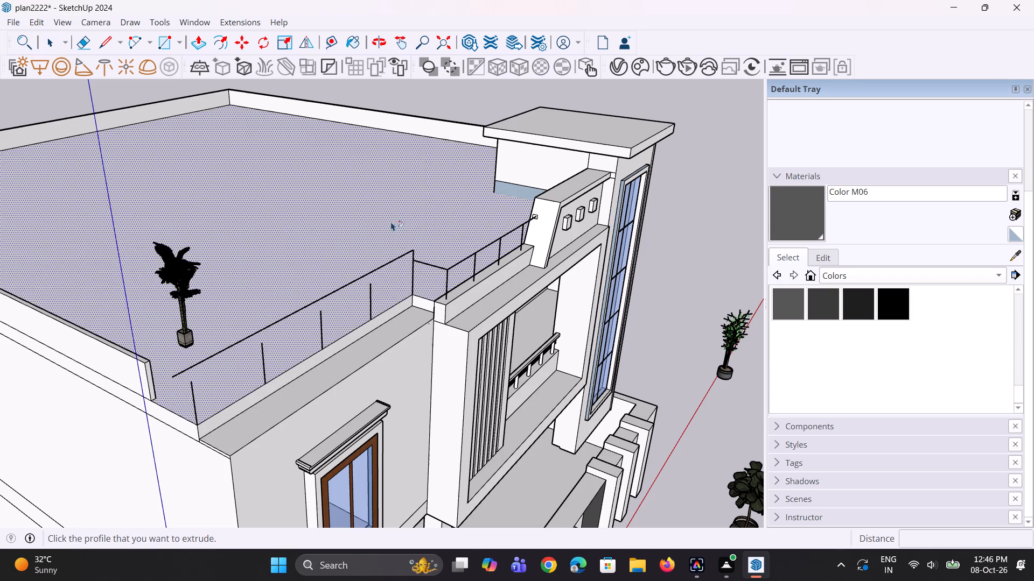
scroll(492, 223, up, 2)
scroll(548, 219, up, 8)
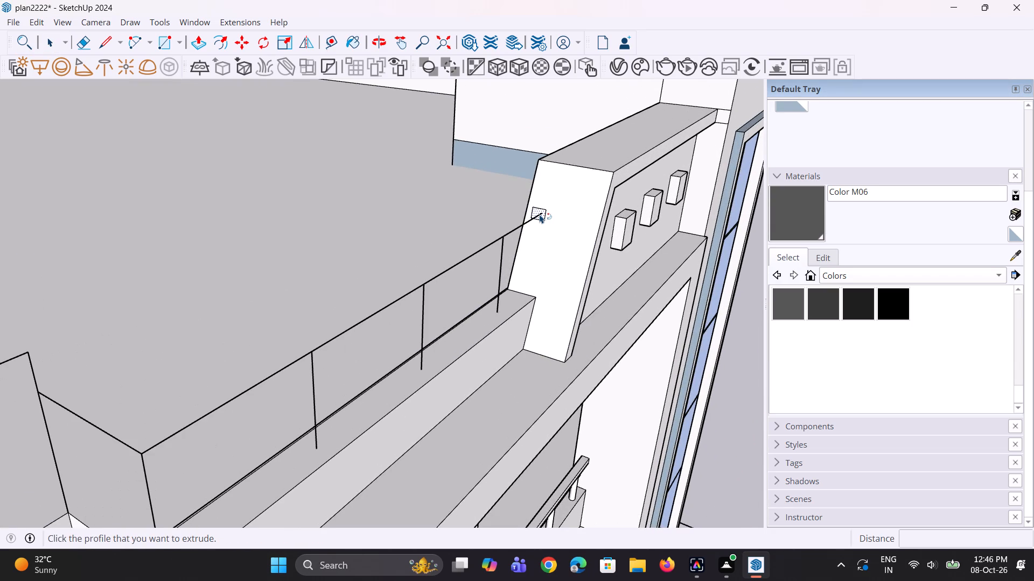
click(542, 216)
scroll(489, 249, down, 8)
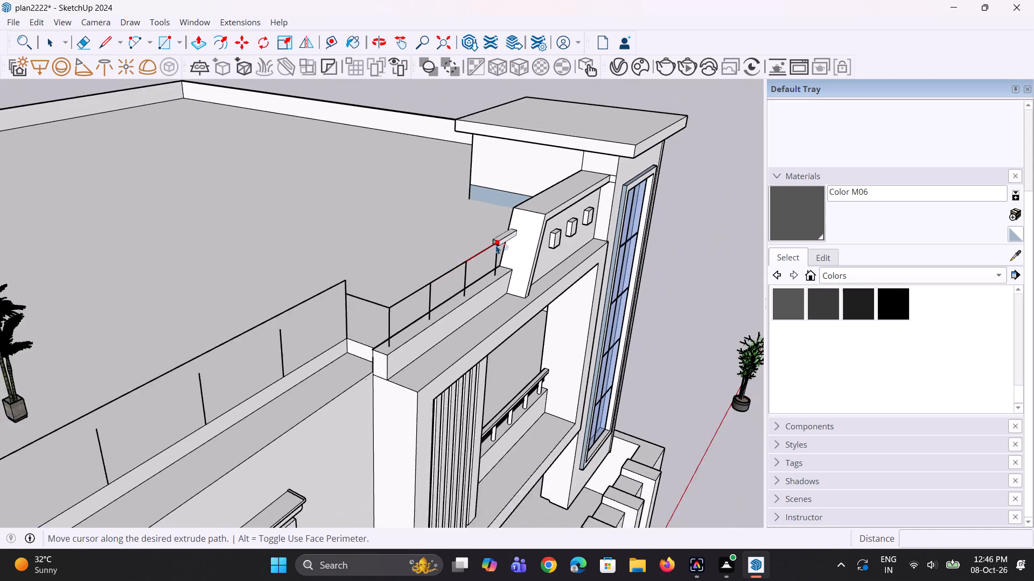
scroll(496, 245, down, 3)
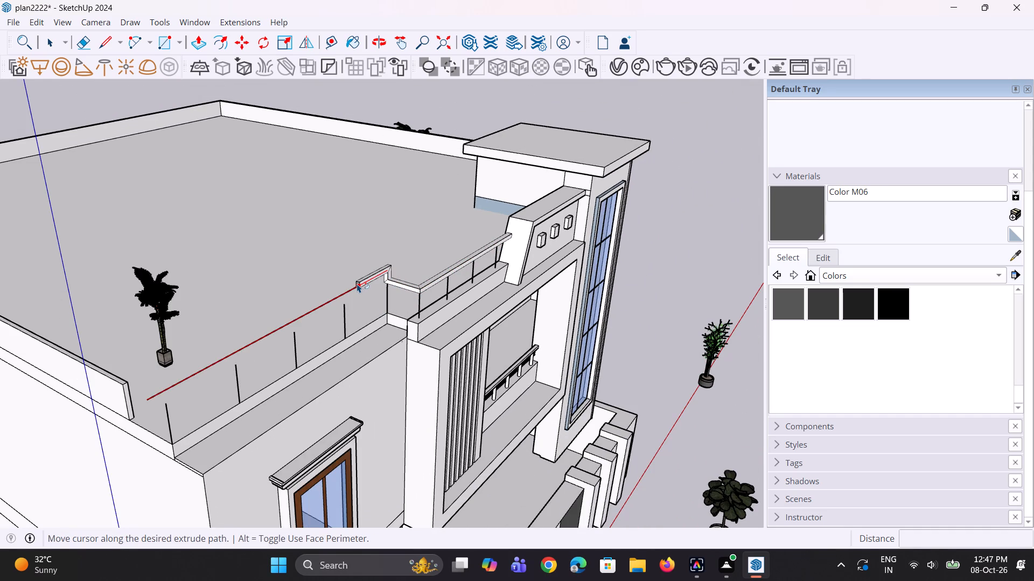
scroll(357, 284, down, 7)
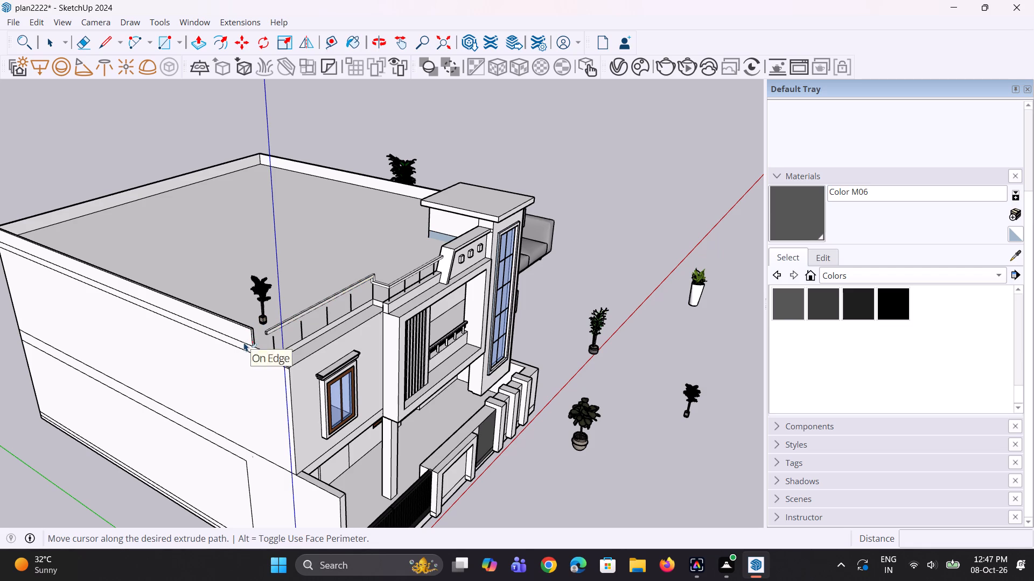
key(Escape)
Push/Pull the top face of the side parapet wall beside the potted palm up about 1' 7 7/8".
middle_drag(292, 341, 385, 318)
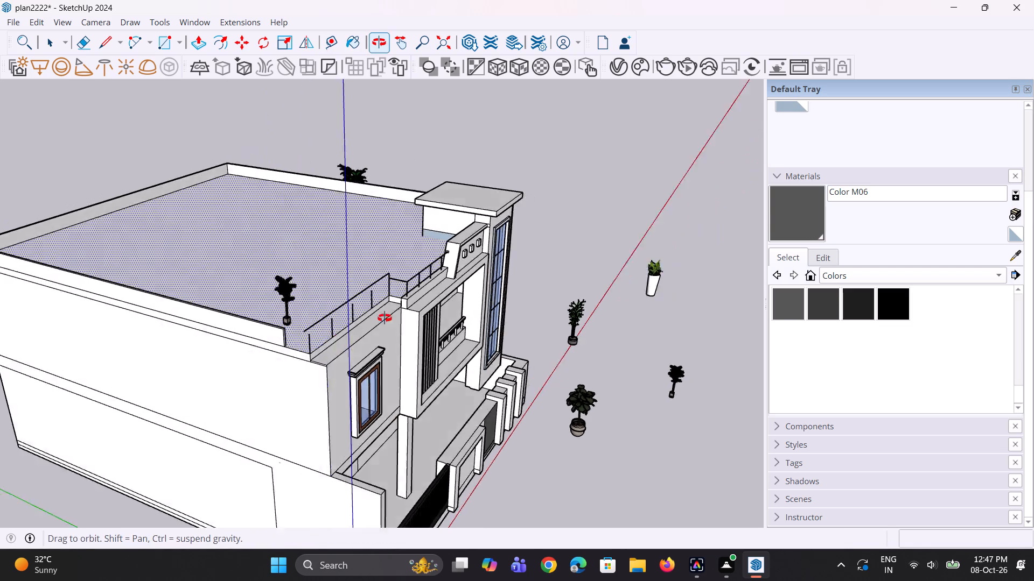
middle_drag(385, 318, 404, 309)
scroll(349, 316, up, 5)
middle_drag(348, 316, 367, 397)
key(p)
scroll(359, 378, up, 2)
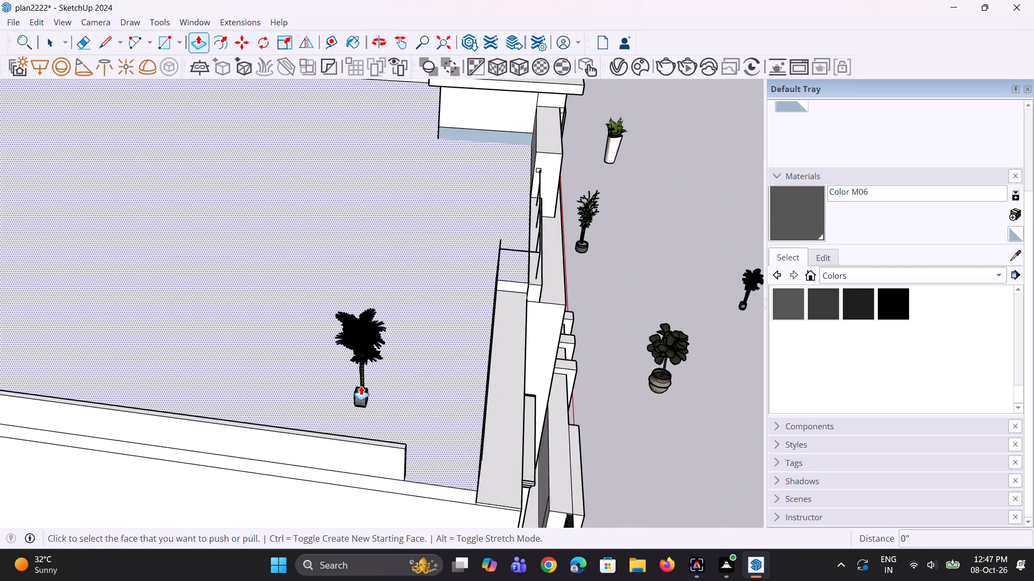
scroll(361, 386, up, 3)
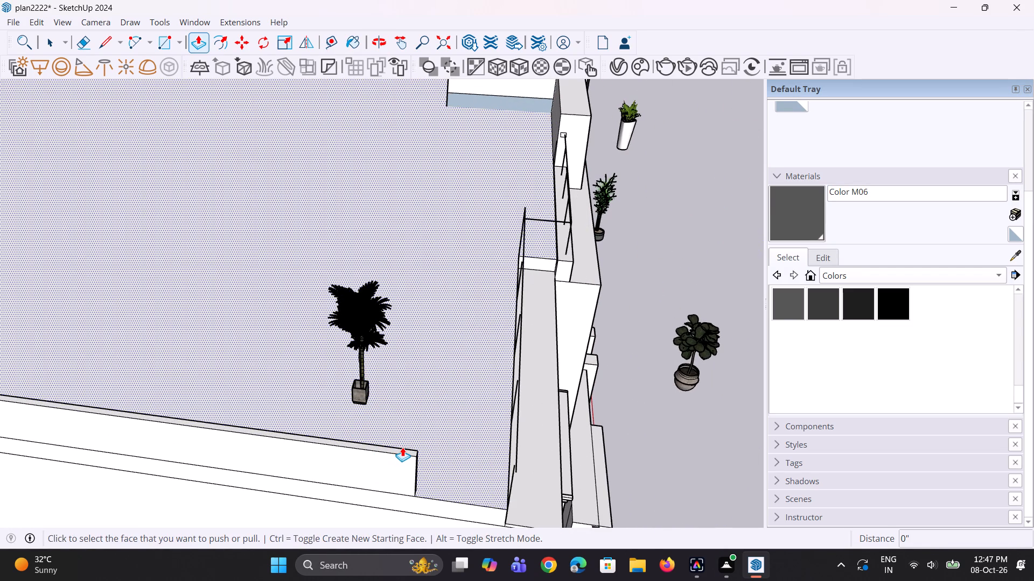
click(402, 449)
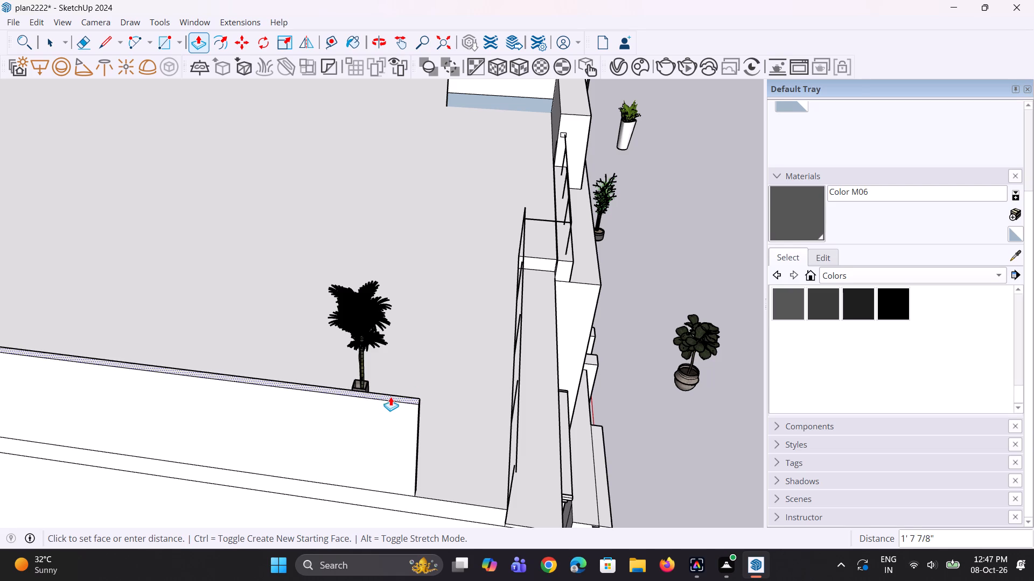
click(394, 396)
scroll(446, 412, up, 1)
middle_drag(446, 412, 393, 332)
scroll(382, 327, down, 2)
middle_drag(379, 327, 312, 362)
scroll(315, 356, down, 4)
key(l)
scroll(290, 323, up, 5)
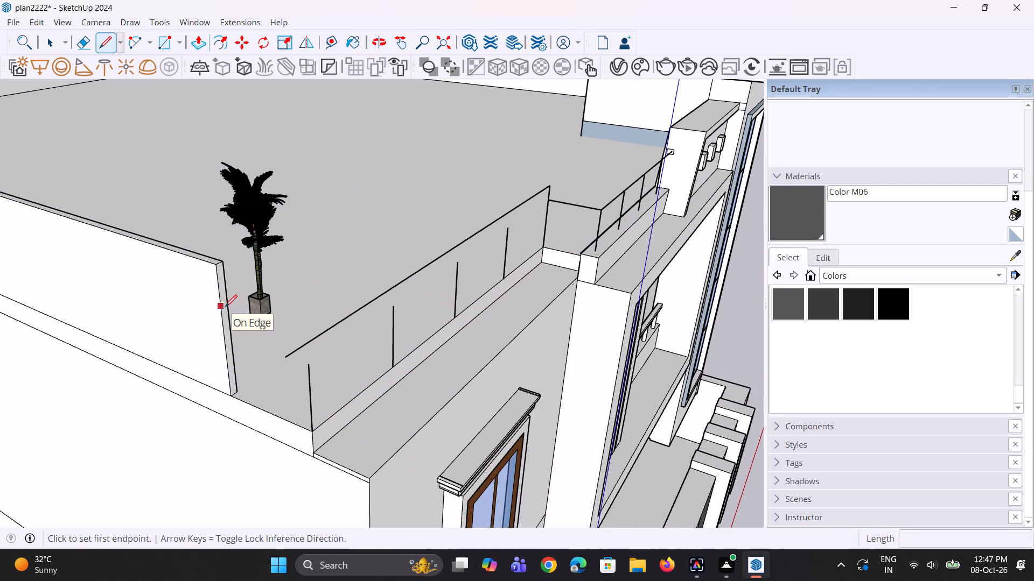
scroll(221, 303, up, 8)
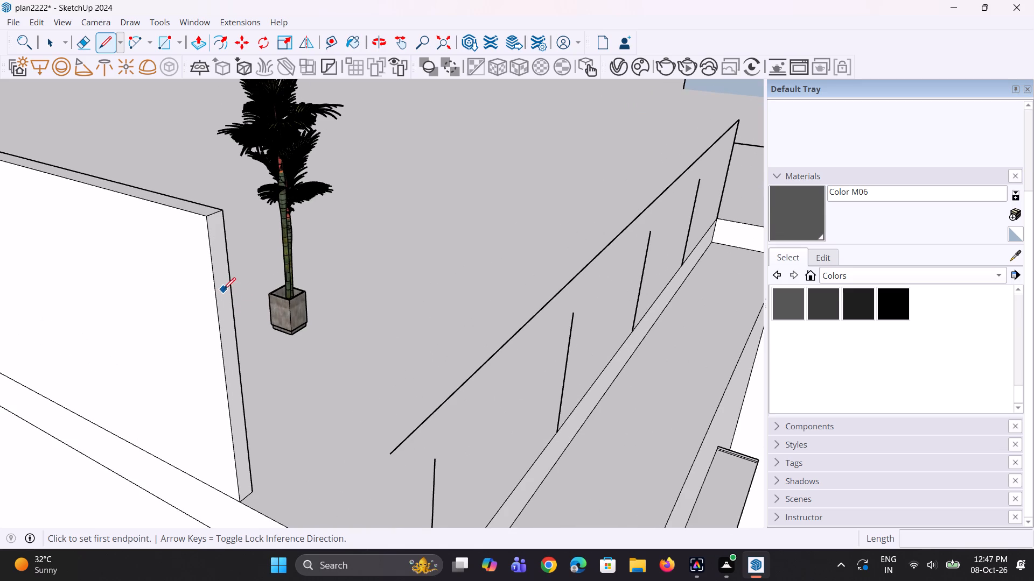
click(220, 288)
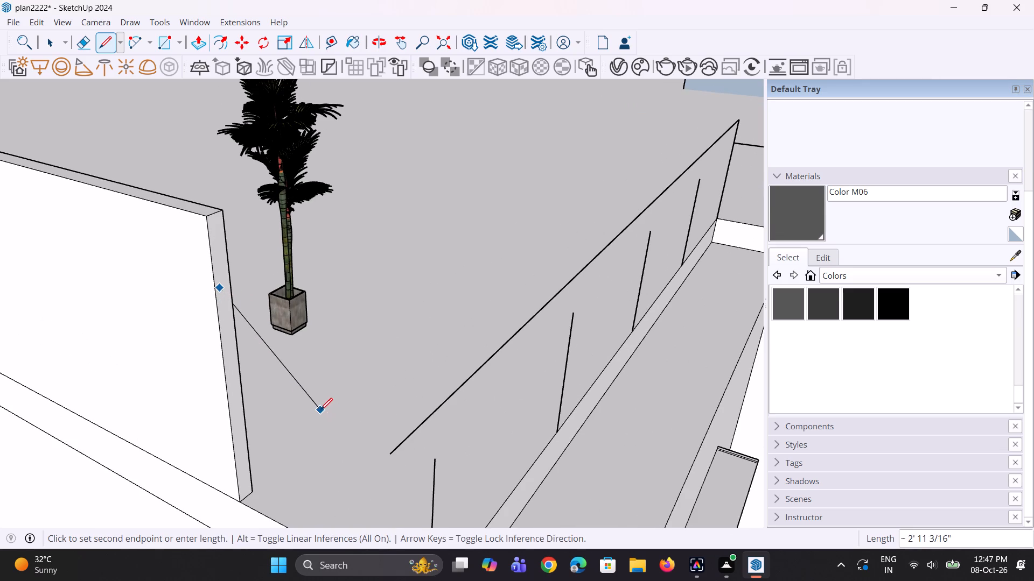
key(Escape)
Draw a line about 1' 5 1/8" along the green axis from the rail line's free end to the raised parapet wall's end face.
key(l)
click(393, 449)
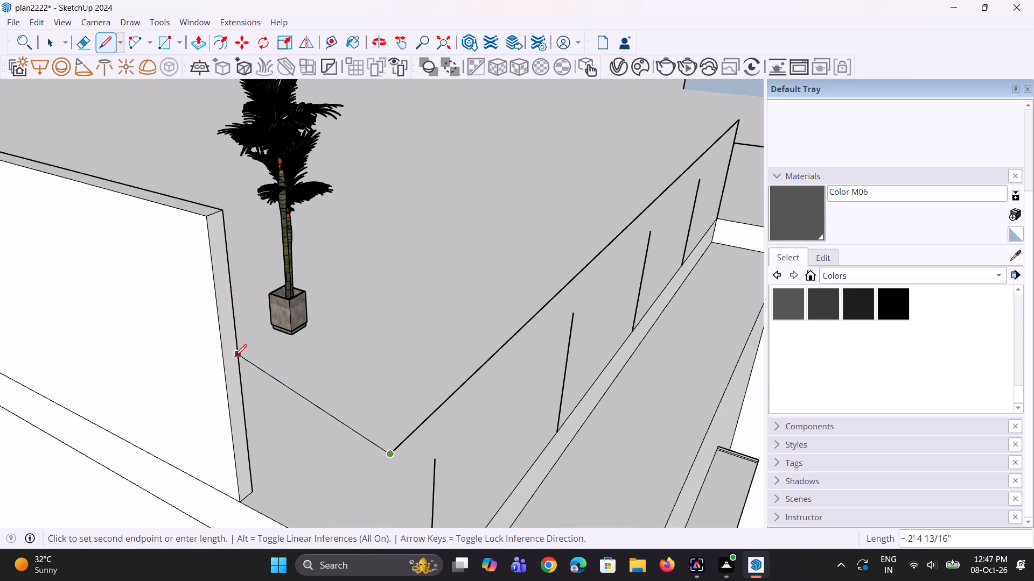
click(236, 387)
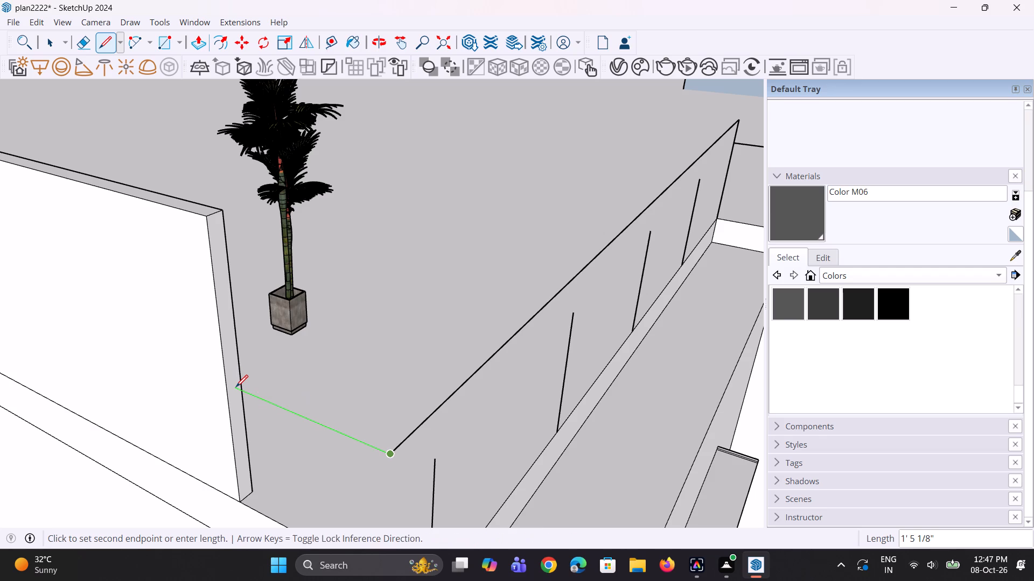
Undo the rail's last line and redraw it about 1' 9 9/16" along the green axis into the raised side parapet wall.
middle_drag(240, 375, 287, 341)
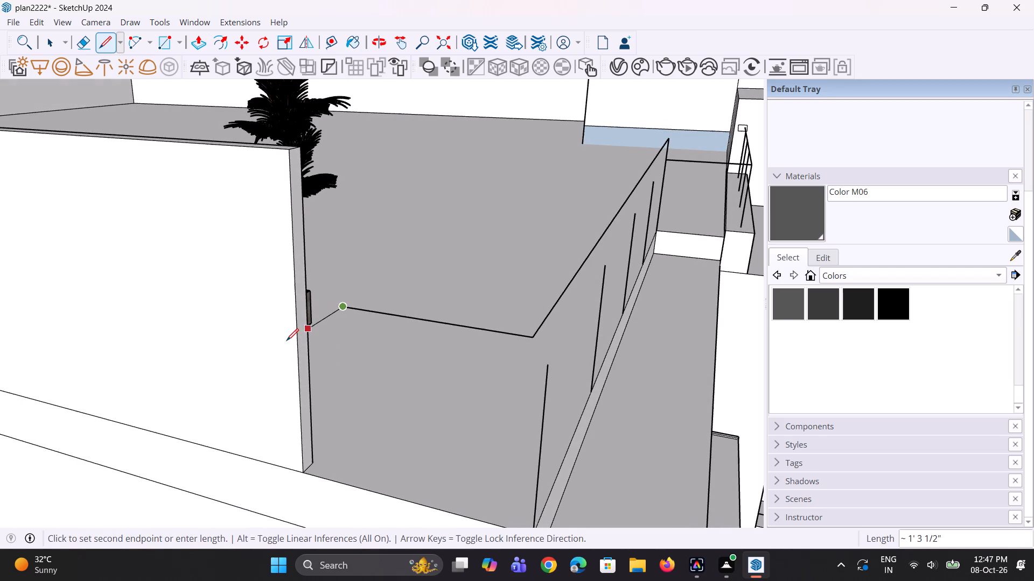
key(ctrl+z)
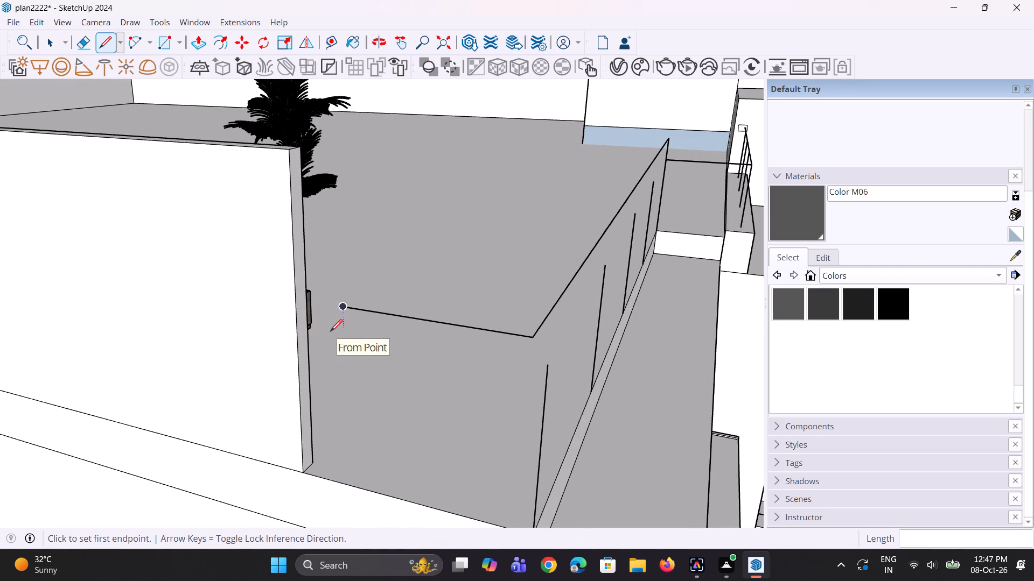
key(ctrl+z)
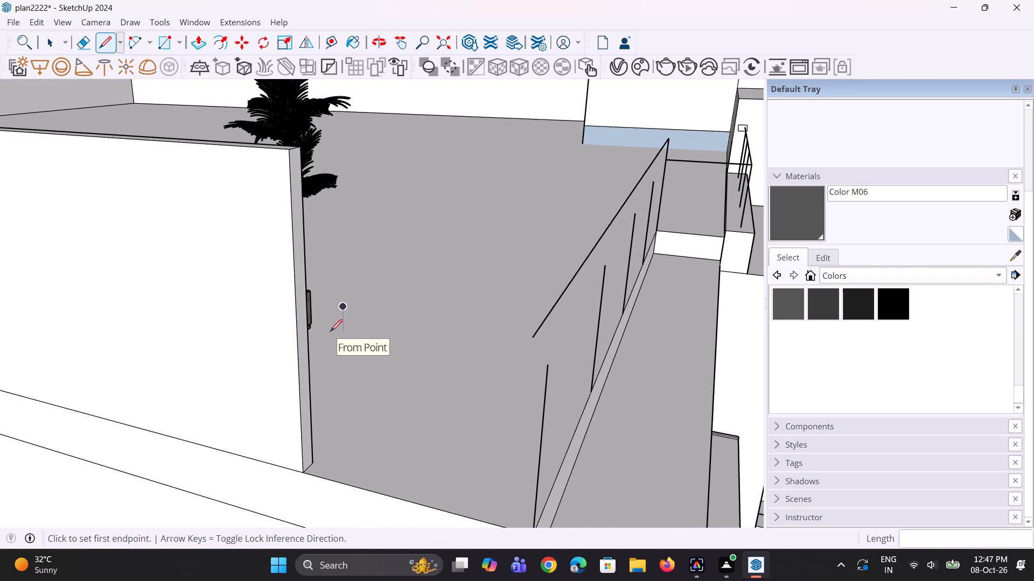
click(534, 340)
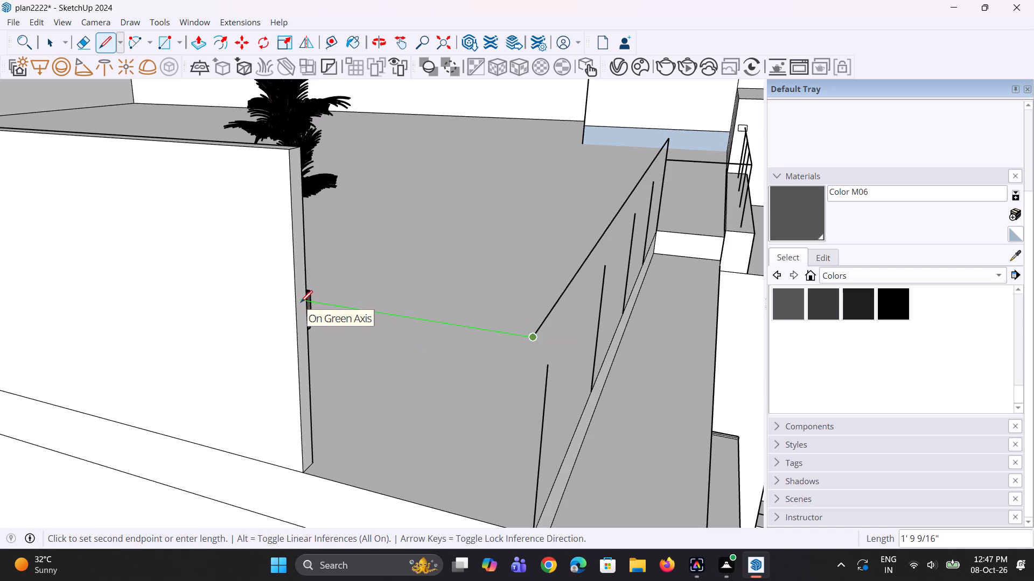
click(300, 302)
scroll(325, 355, down, 3)
key(space)
key(space)
Sweep the small square profile on the slanted pillar along the whole rail path to the raised side parapet with Follow Me.
middle_drag(405, 380, 382, 384)
scroll(385, 381, down, 4)
middle_drag(389, 380, 379, 379)
scroll(380, 376, up, 2)
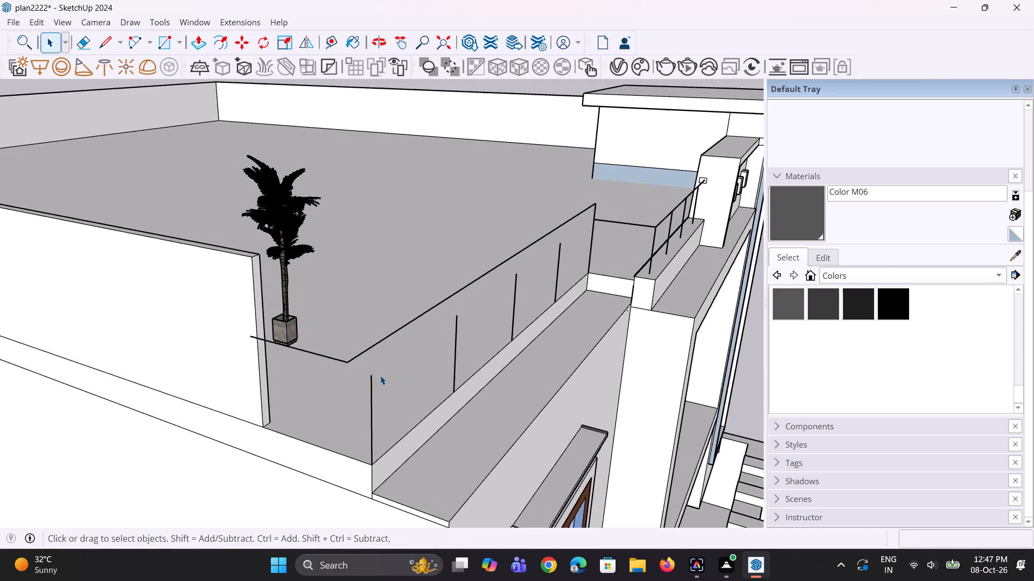
middle_drag(379, 382, 381, 371)
scroll(369, 374, down, 3)
middle_drag(379, 367, 379, 365)
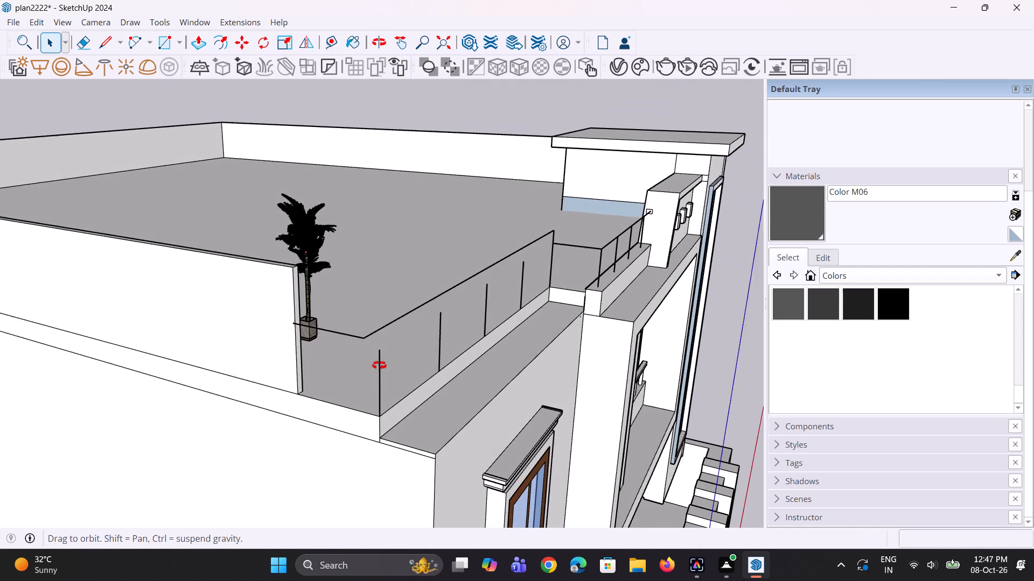
middle_drag(379, 365, 367, 379)
scroll(651, 208, up, 3)
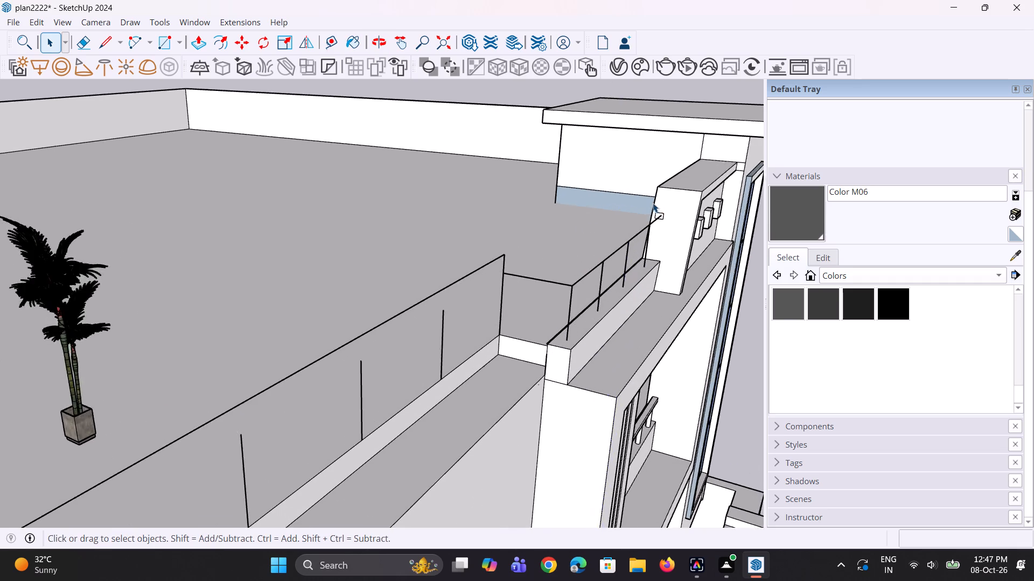
scroll(653, 203, up, 8)
click(22, 40)
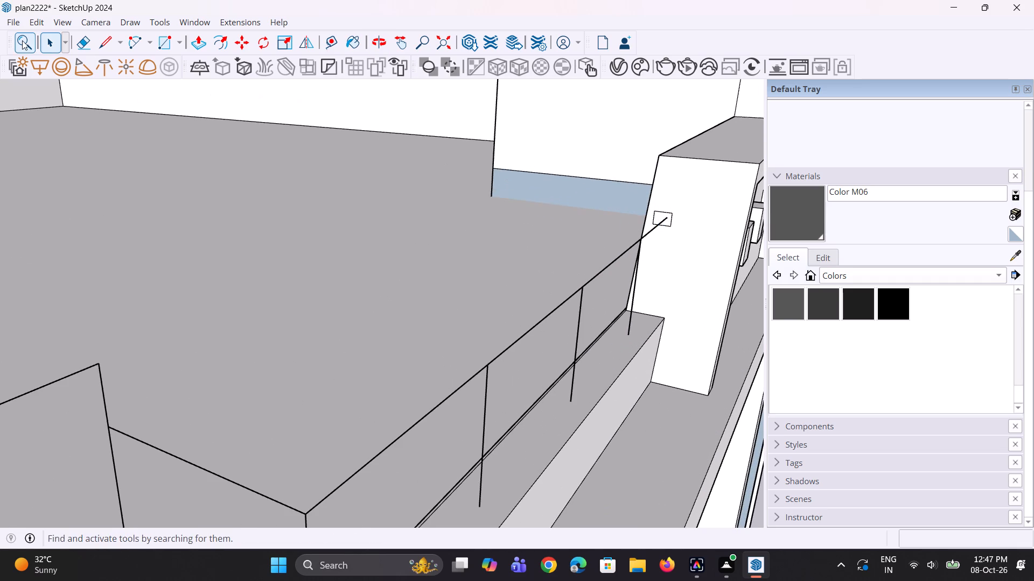
key(f)
key(o)
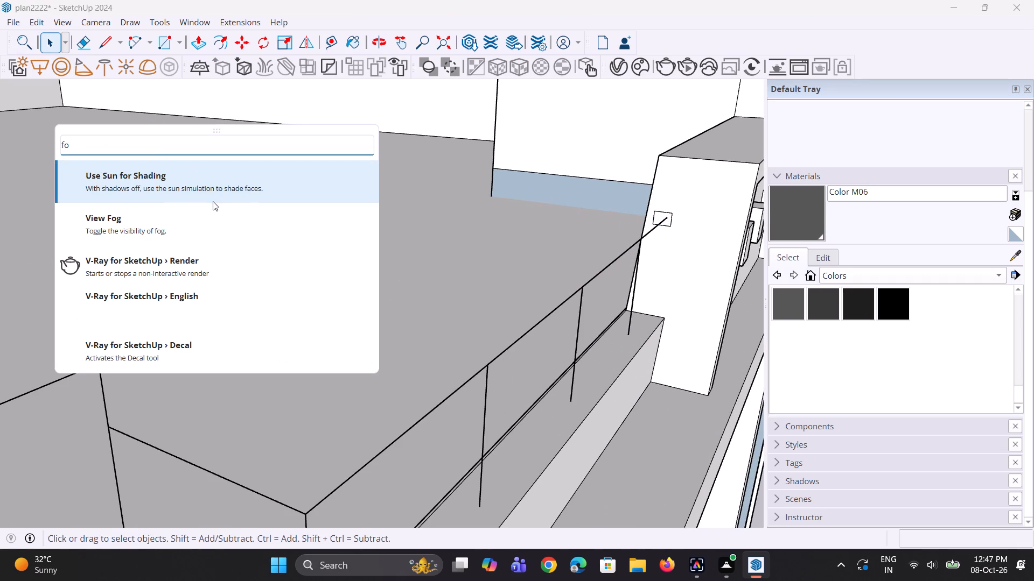
text(ll)
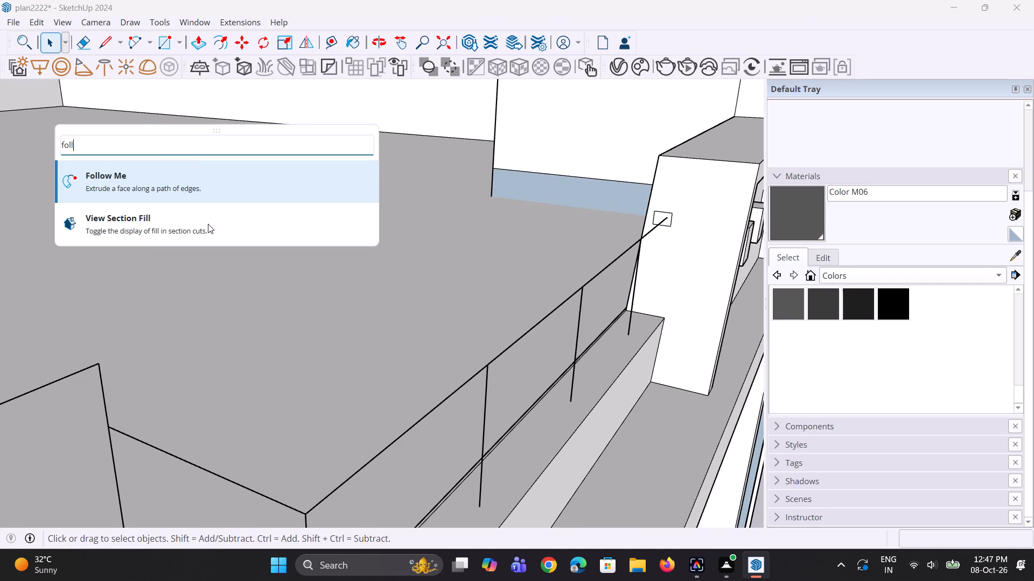
click(203, 182)
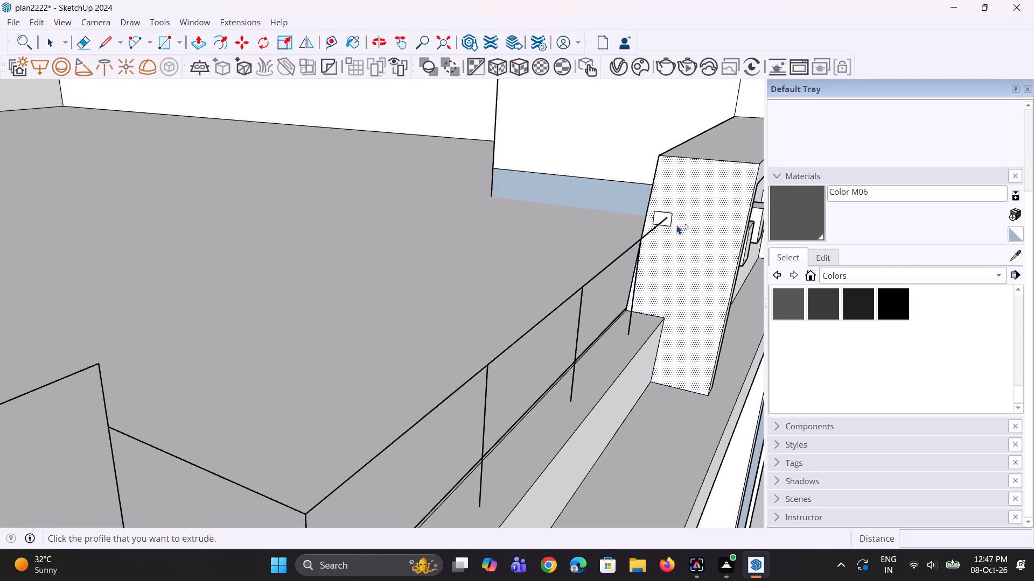
click(664, 217)
scroll(619, 264, down, 6)
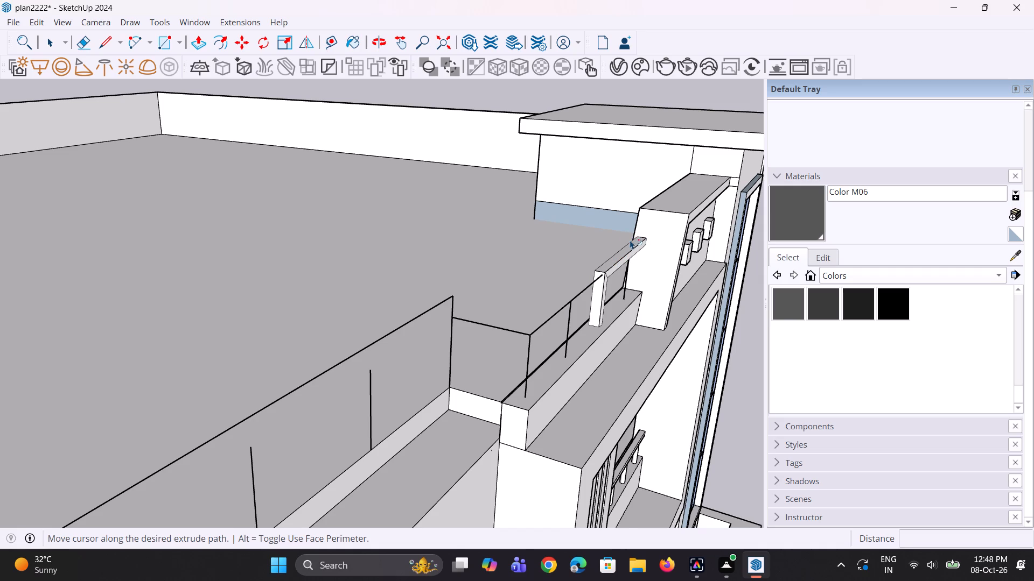
scroll(631, 234, up, 1)
key(Escape)
key(Escape)
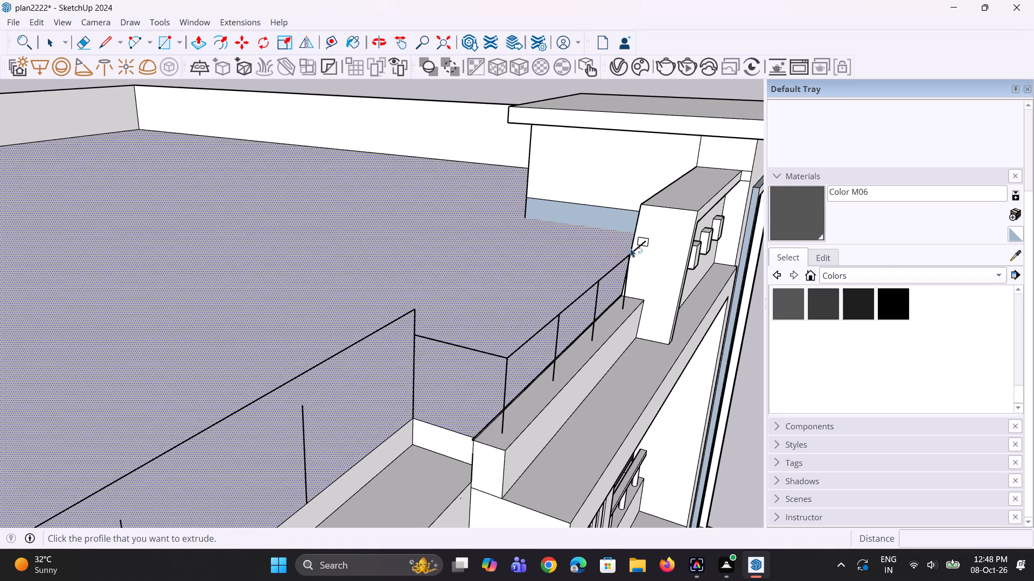
click(640, 242)
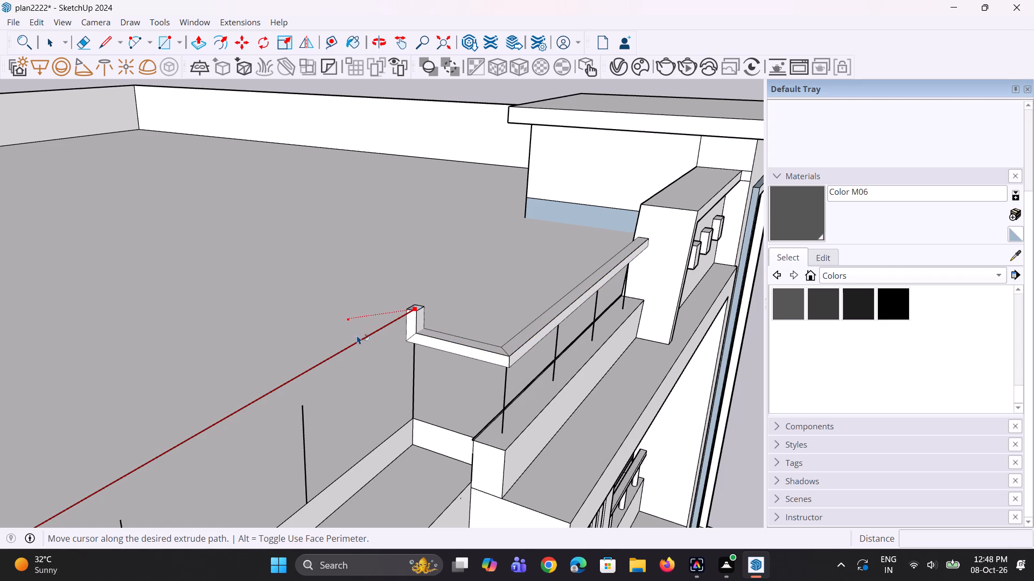
scroll(338, 355, down, 9)
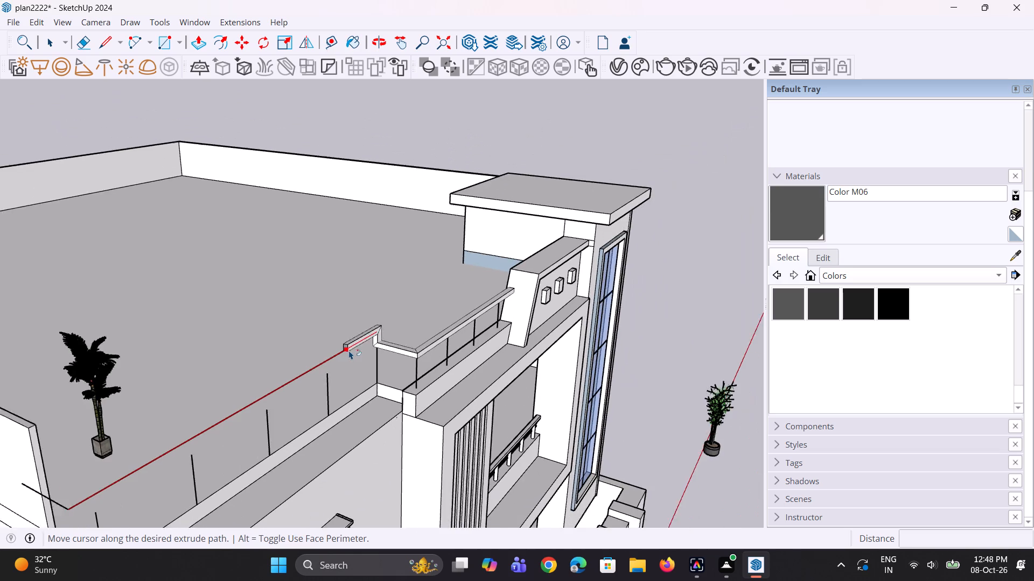
scroll(349, 350, down, 5)
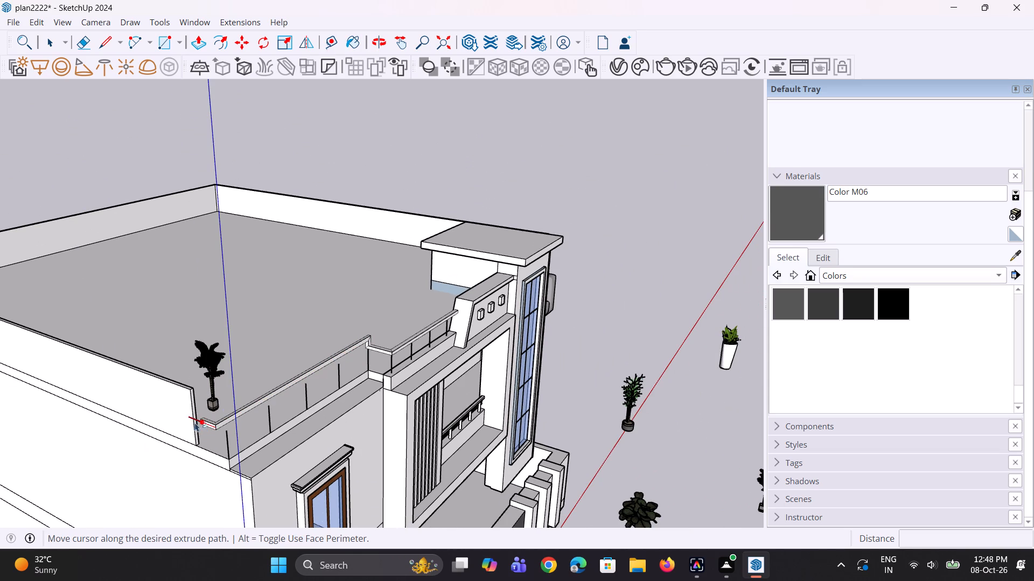
click(182, 415)
key(space)
key(space)
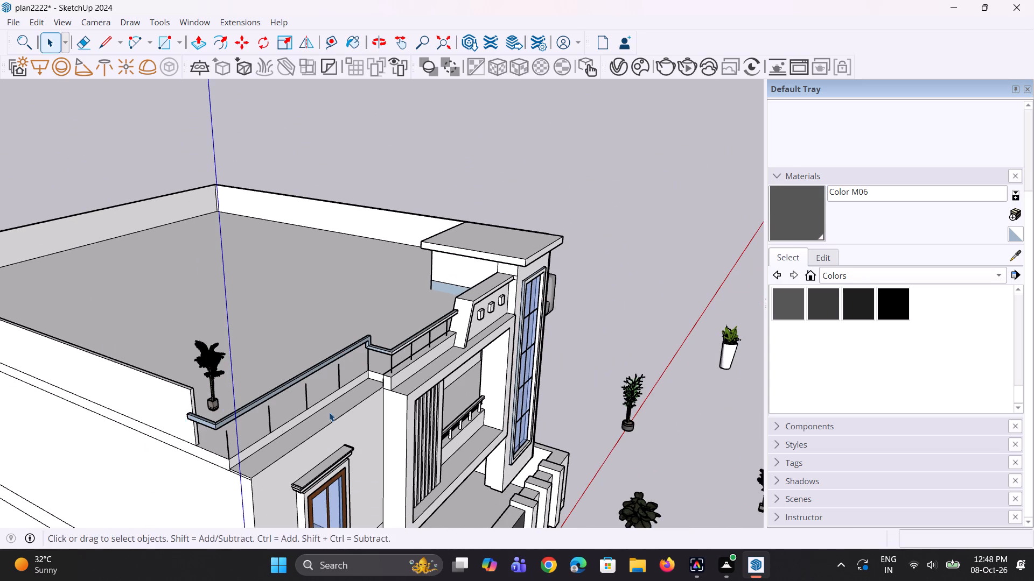
Extend the parapet post nearest the rail's stepped corner about 4 3/4" up to the swept rail with a vertical line.
middle_drag(329, 412, 315, 380)
scroll(414, 320, up, 5)
middle_drag(392, 335, 378, 332)
scroll(266, 326, up, 1)
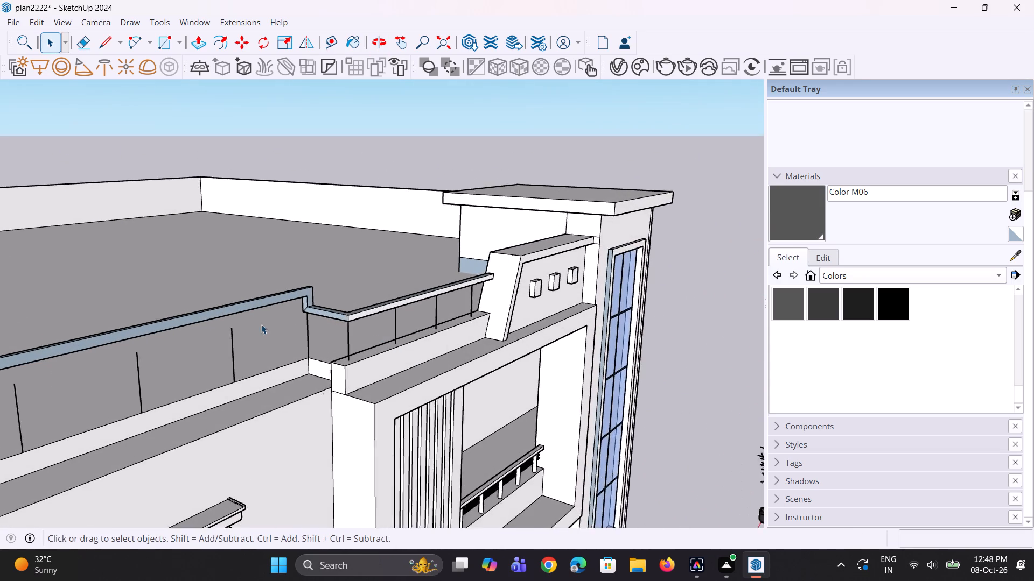
scroll(261, 324, up, 1)
middle_drag(228, 330, 328, 302)
scroll(364, 308, up, 3)
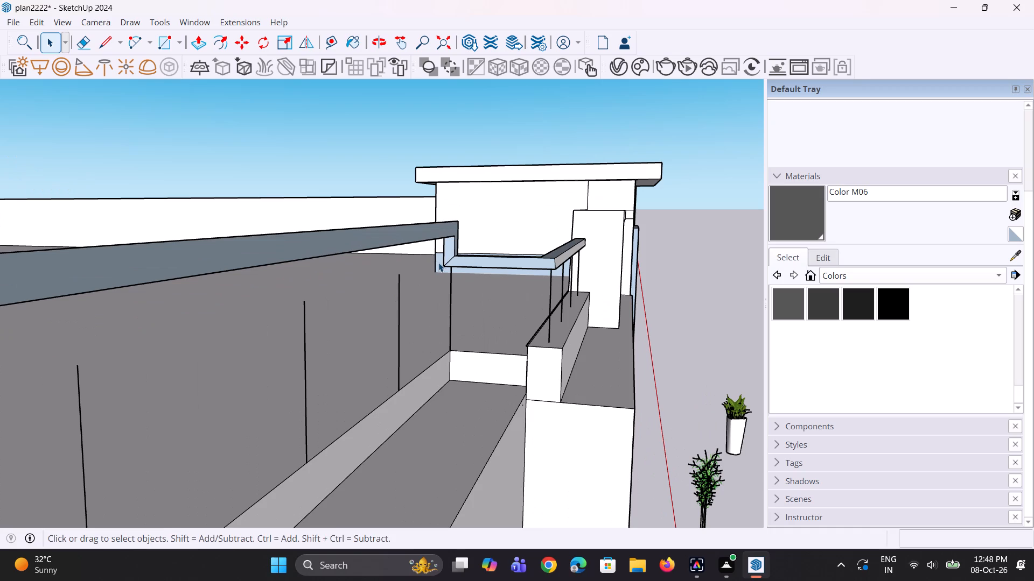
key(l)
scroll(442, 249, up, 2)
click(360, 300)
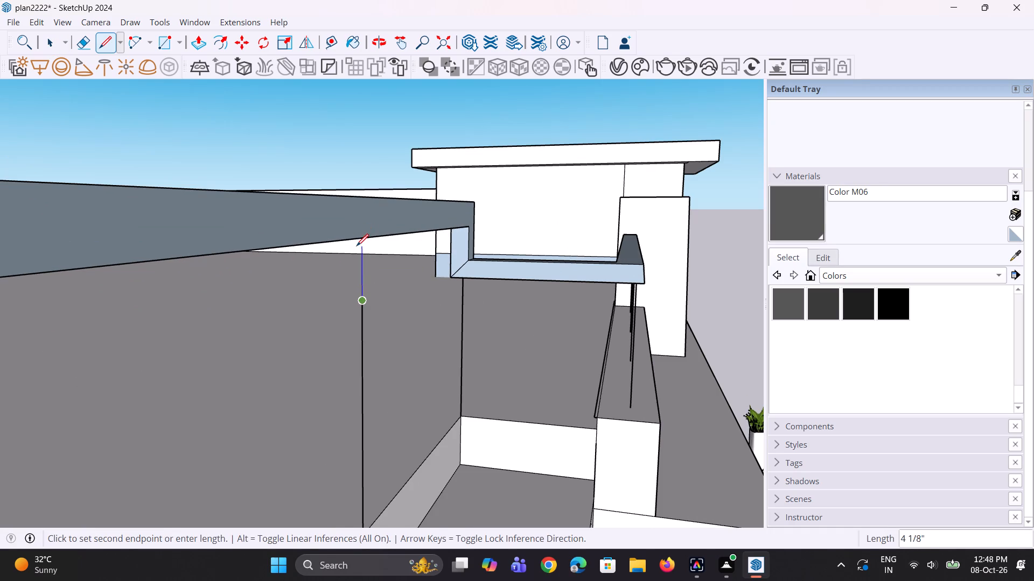
middle_drag(358, 246, 393, 247)
scroll(458, 287, down, 2)
middle_drag(682, 364, 682, 324)
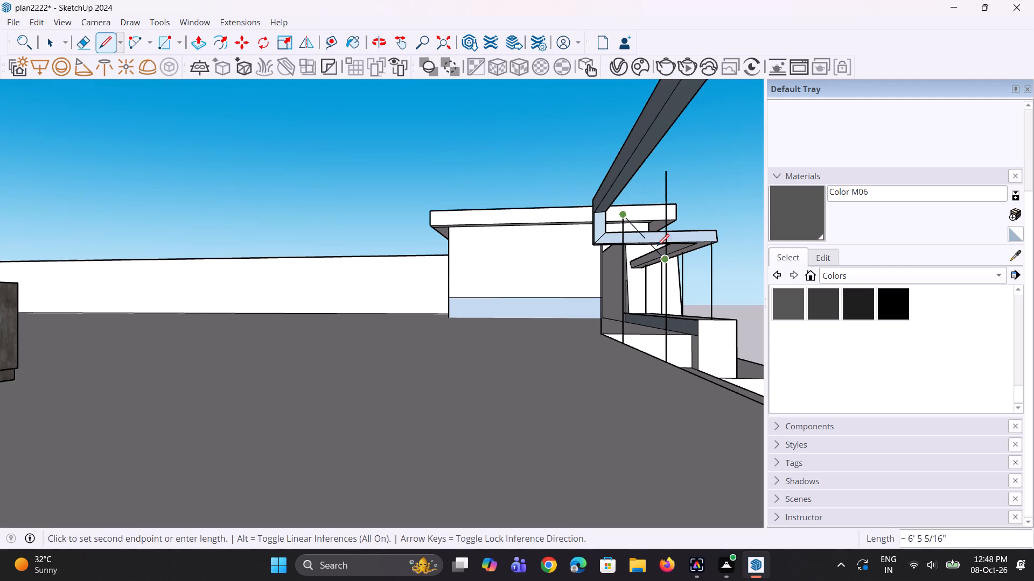
click(622, 188)
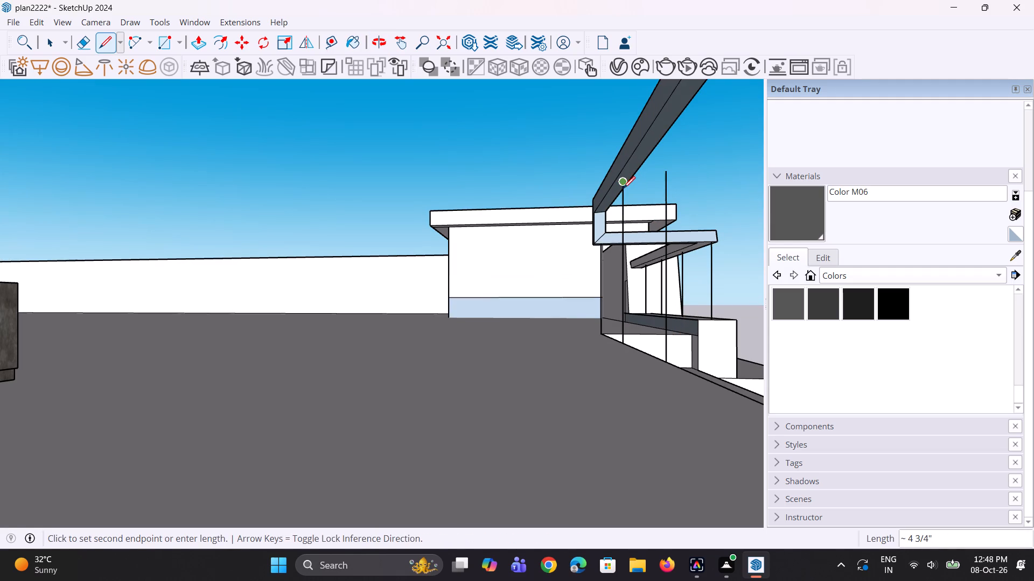
key(space)
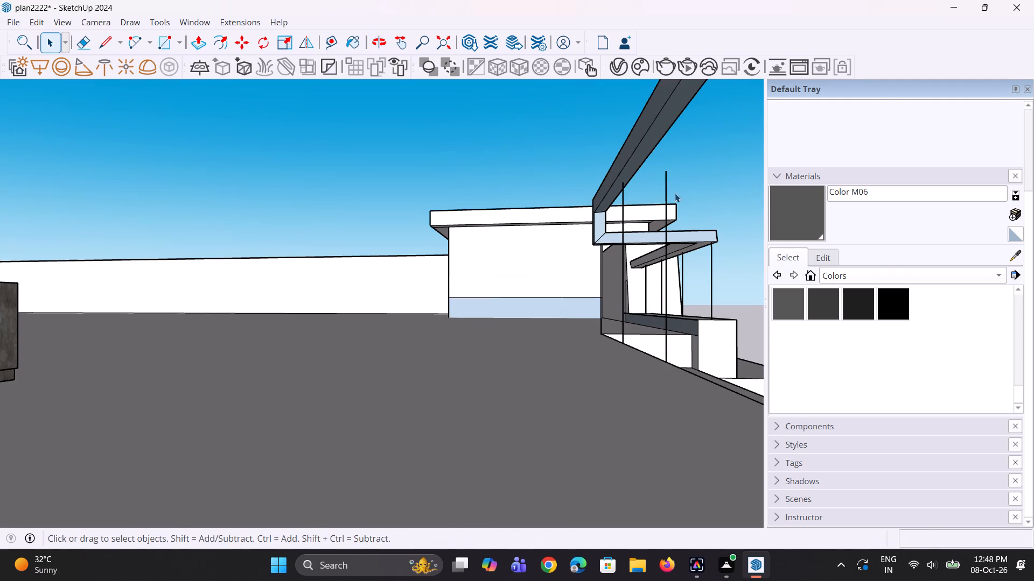
Extend the second and third parapet posts from the stepped corner about 4 3/4" up to the swept rail with vertical lines.
key(l)
click(665, 172)
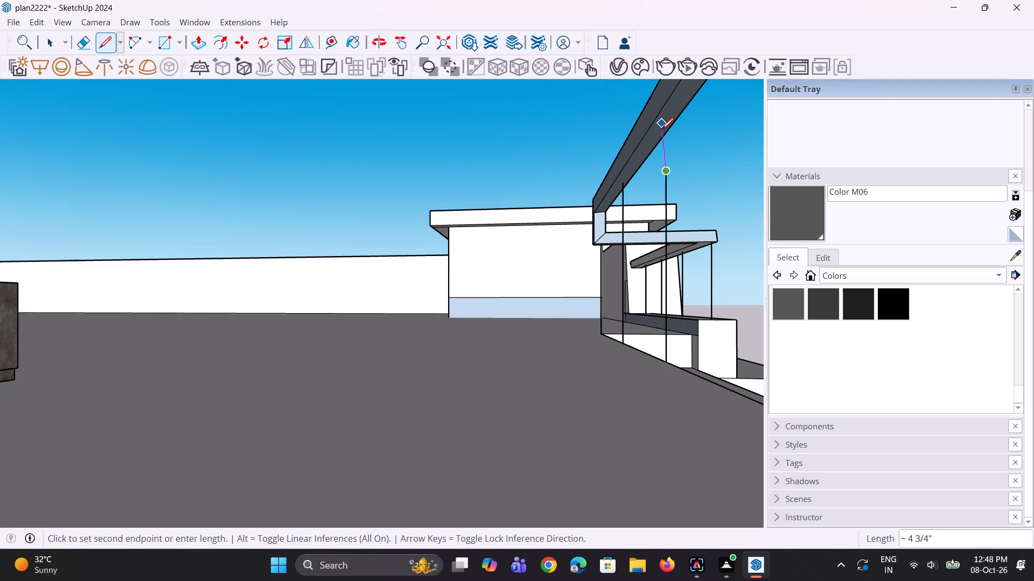
click(666, 114)
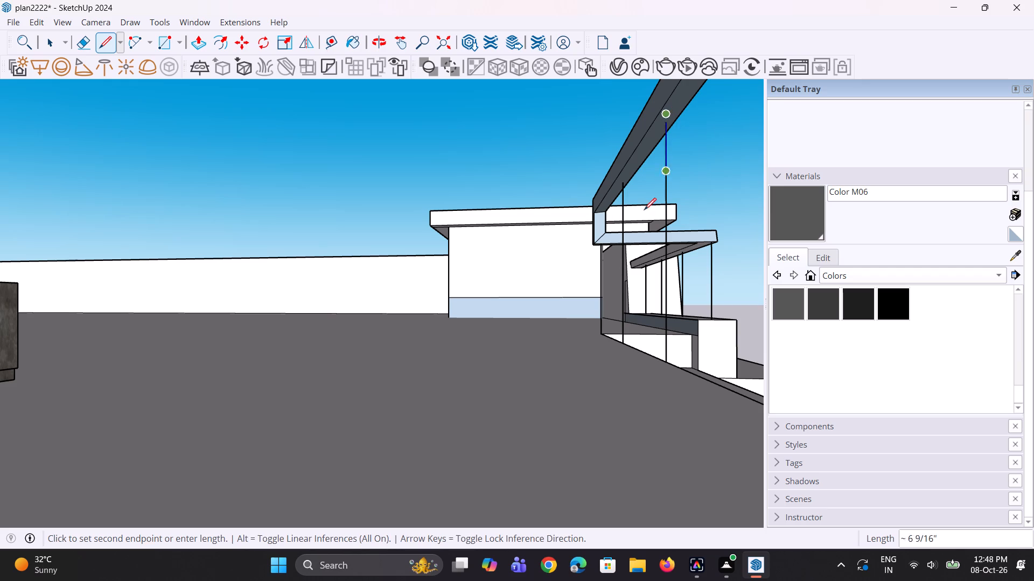
scroll(609, 261, down, 4)
key(space)
scroll(674, 192, up, 2)
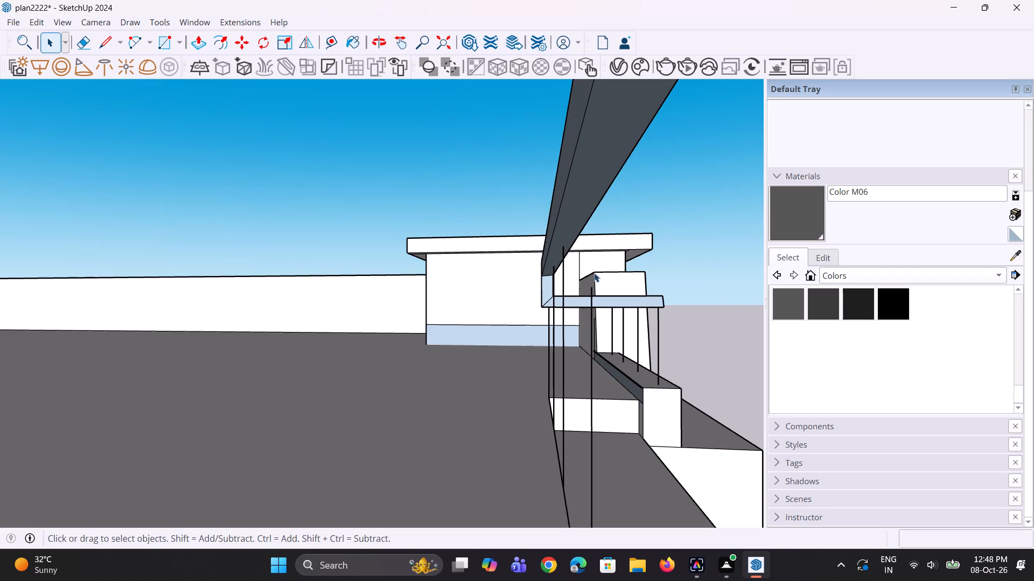
key(l)
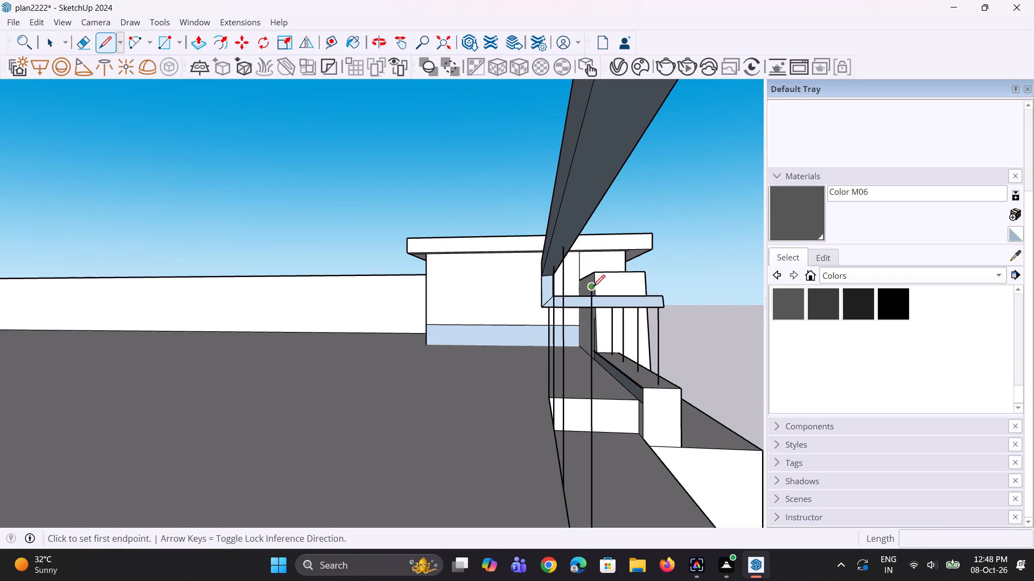
click(593, 287)
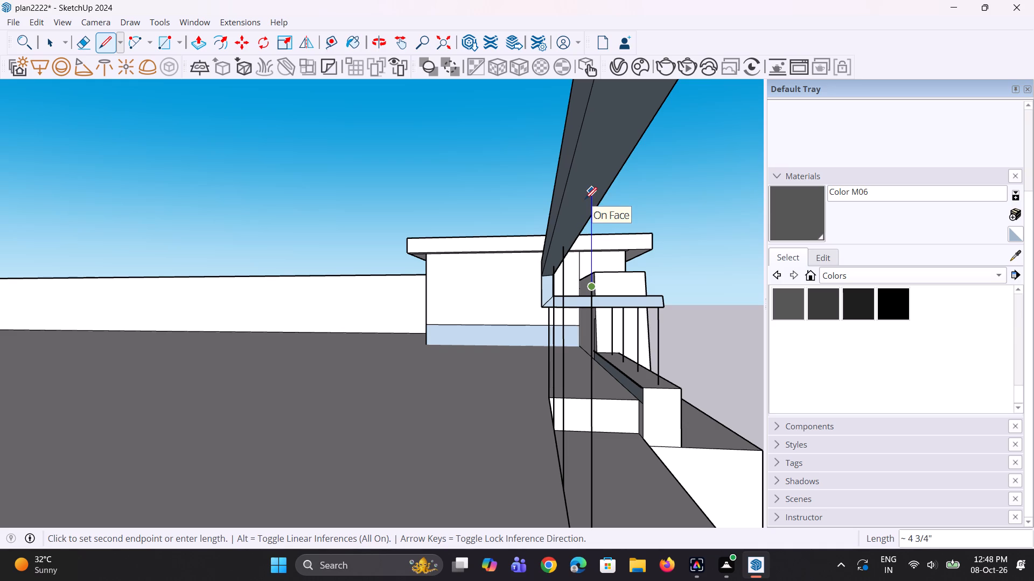
click(590, 199)
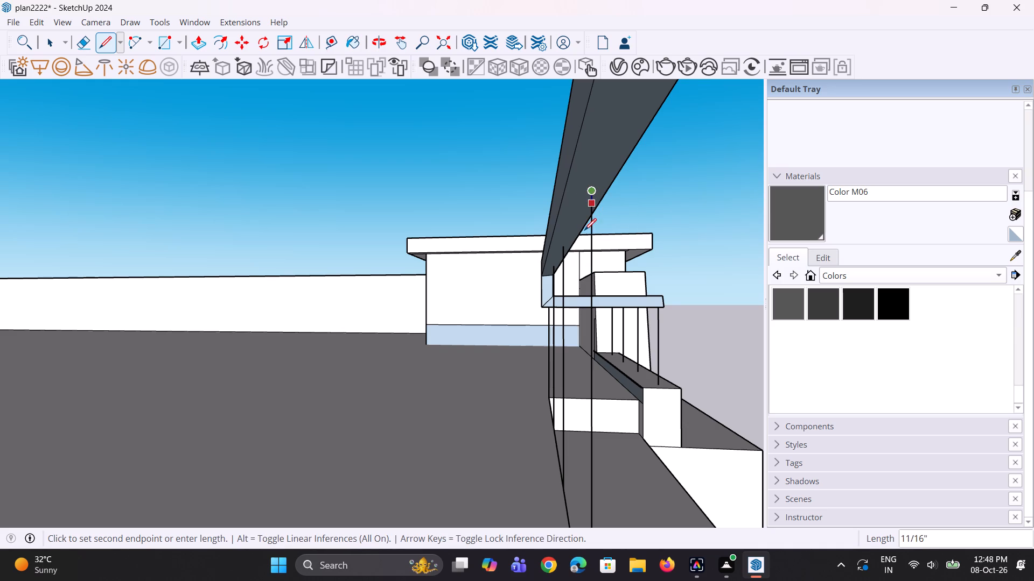
scroll(565, 277, down, 3)
key(space)
Extend the last parapet post, nearest the potted palm, about 3 9/16" up to the swept rail's lower edge.
key(l)
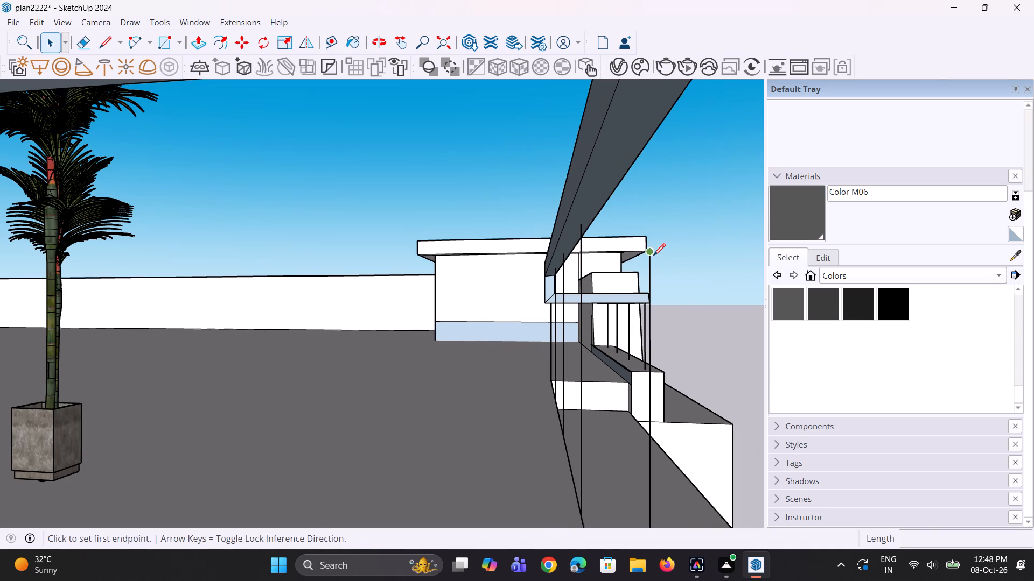
click(652, 249)
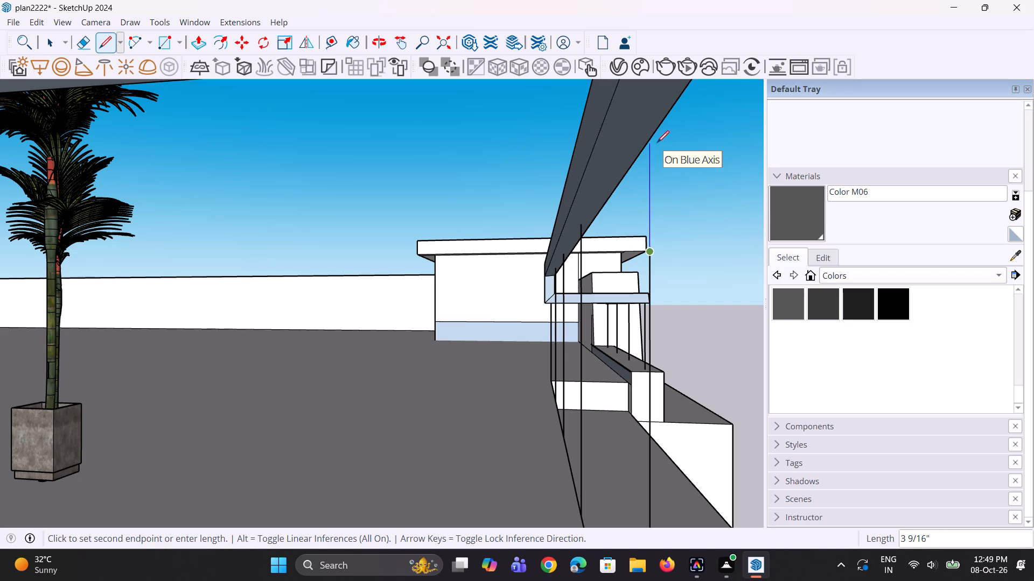
click(658, 139)
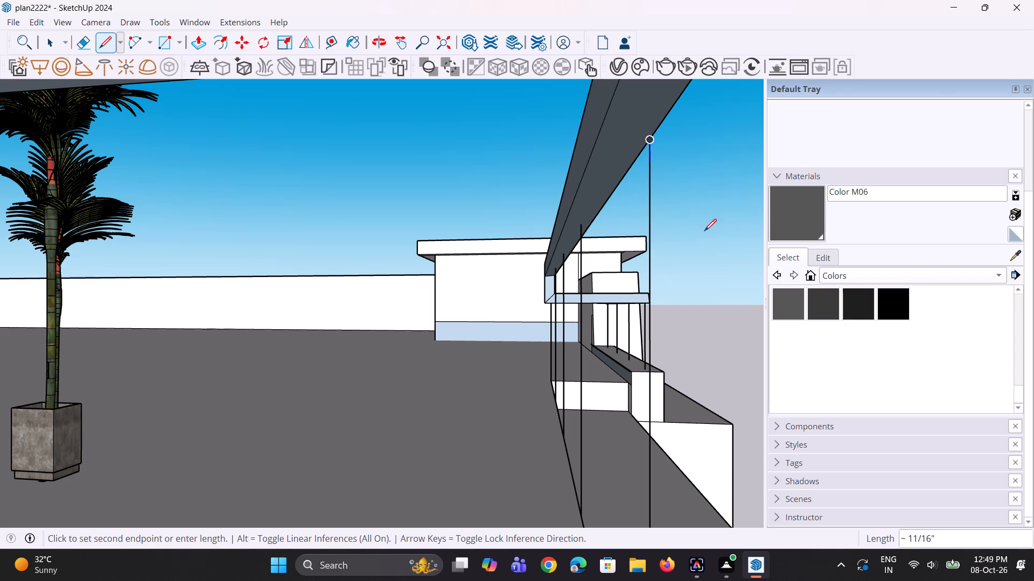
middle_drag(713, 256, 557, 293)
scroll(574, 290, down, 8)
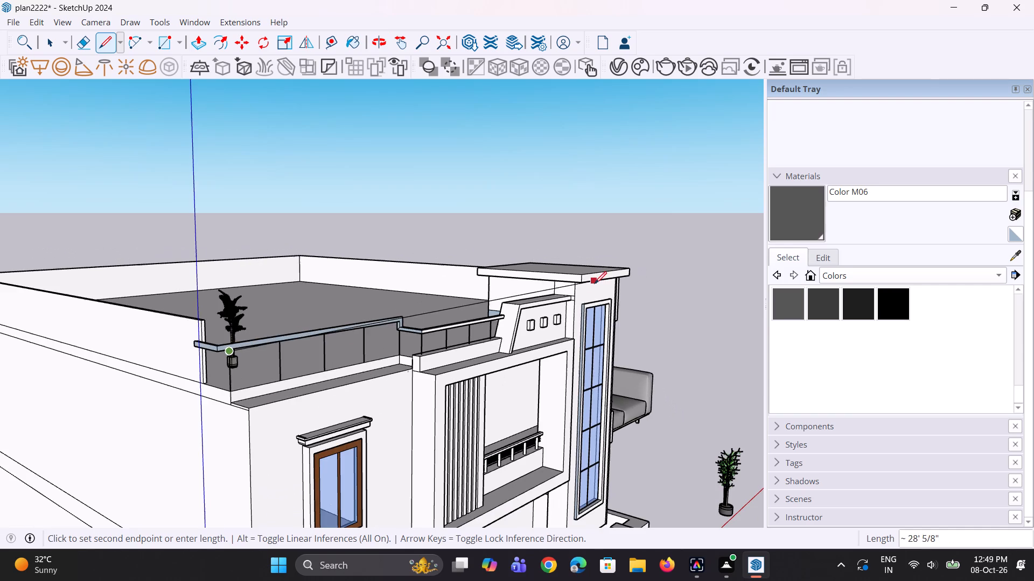
scroll(219, 365, up, 5)
middle_drag(231, 364, 276, 342)
key(space)
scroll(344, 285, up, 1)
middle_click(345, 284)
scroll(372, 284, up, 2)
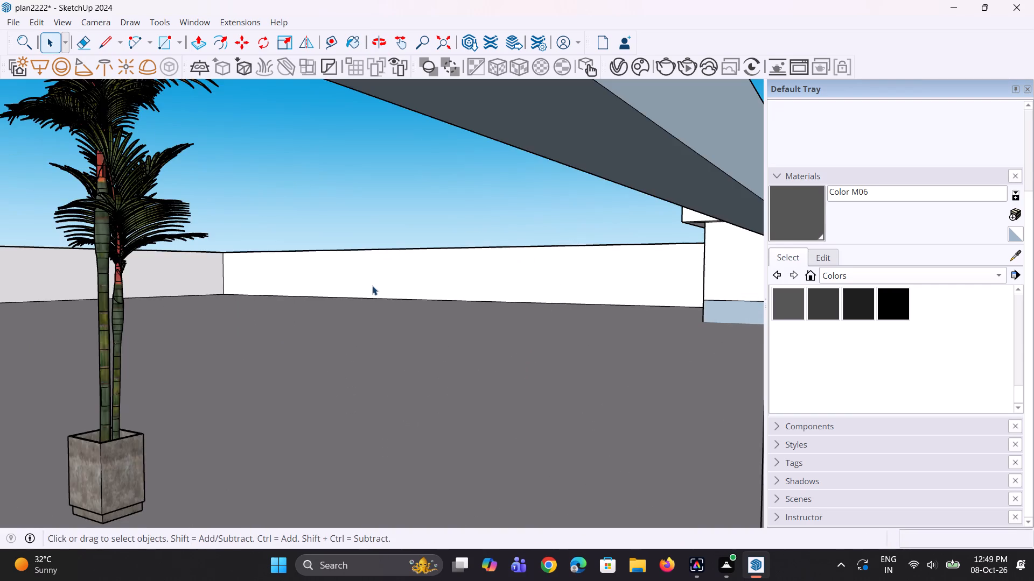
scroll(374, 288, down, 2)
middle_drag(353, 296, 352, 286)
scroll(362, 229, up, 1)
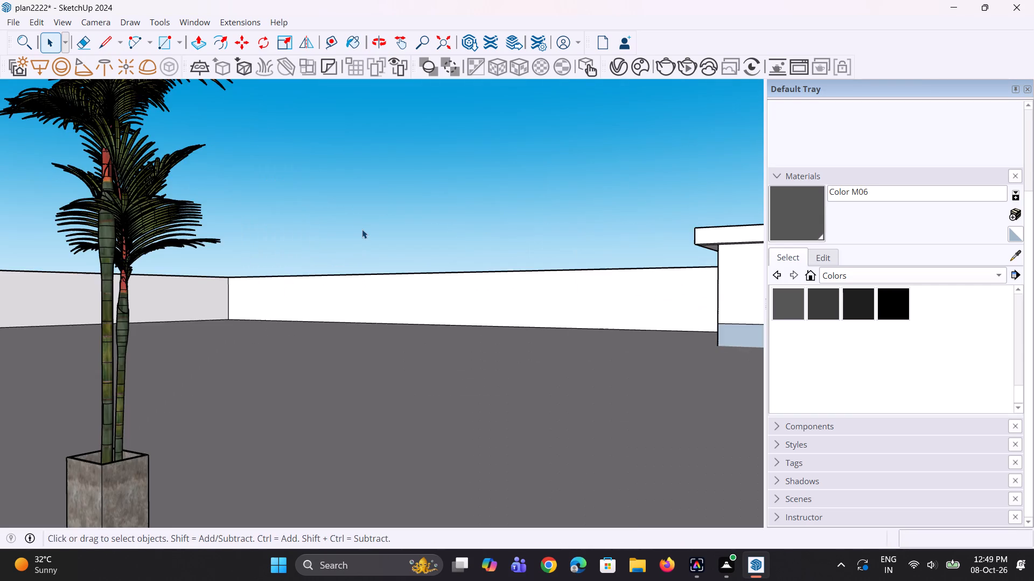
Undo the last extension of the post nearest the potted palm and redraw it vertically, about 4 3/4", up to the swept rail.
scroll(374, 239, down, 2)
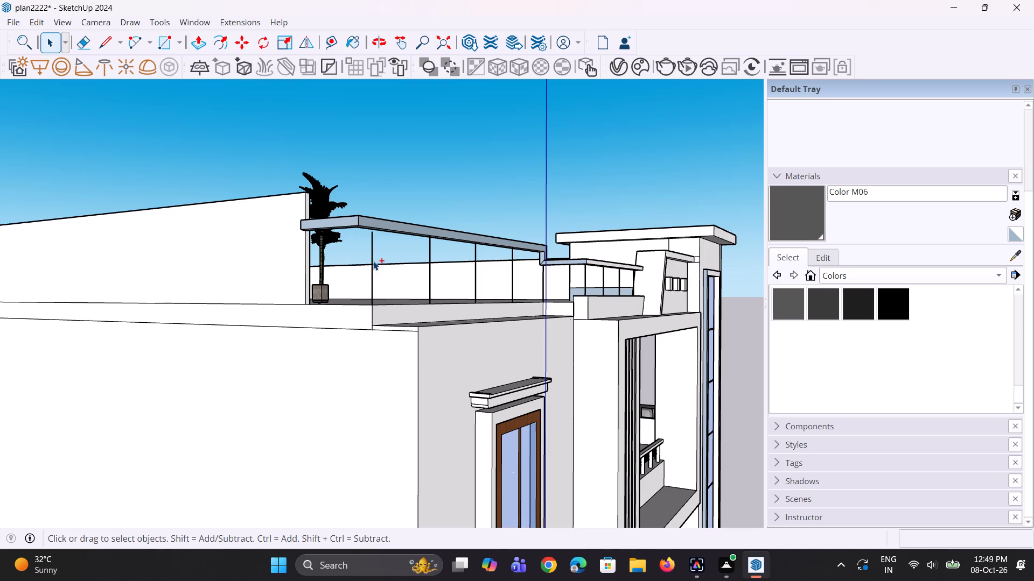
key(ctrl+z)
key(l)
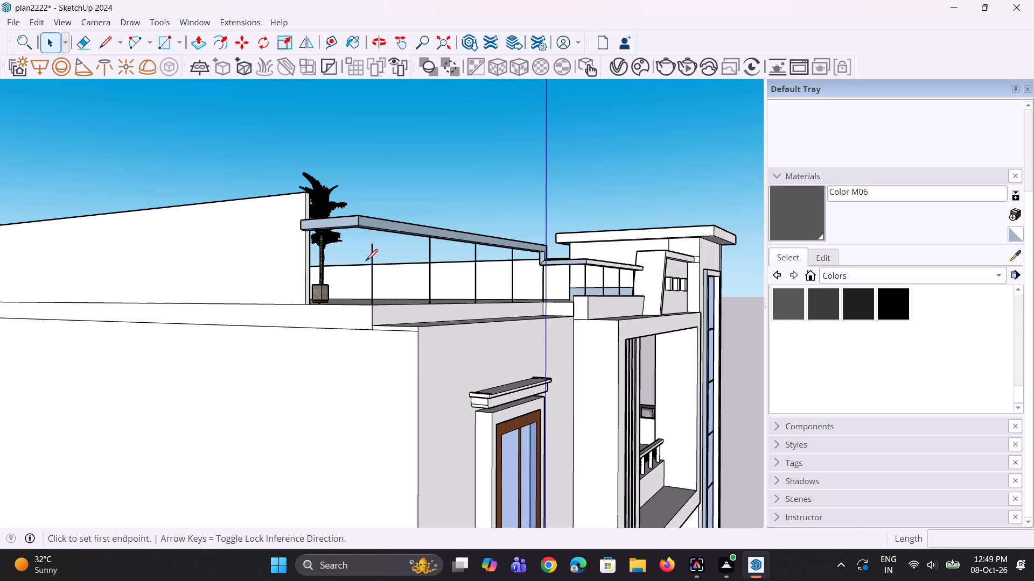
scroll(360, 251, up, 3)
scroll(368, 246, down, 2)
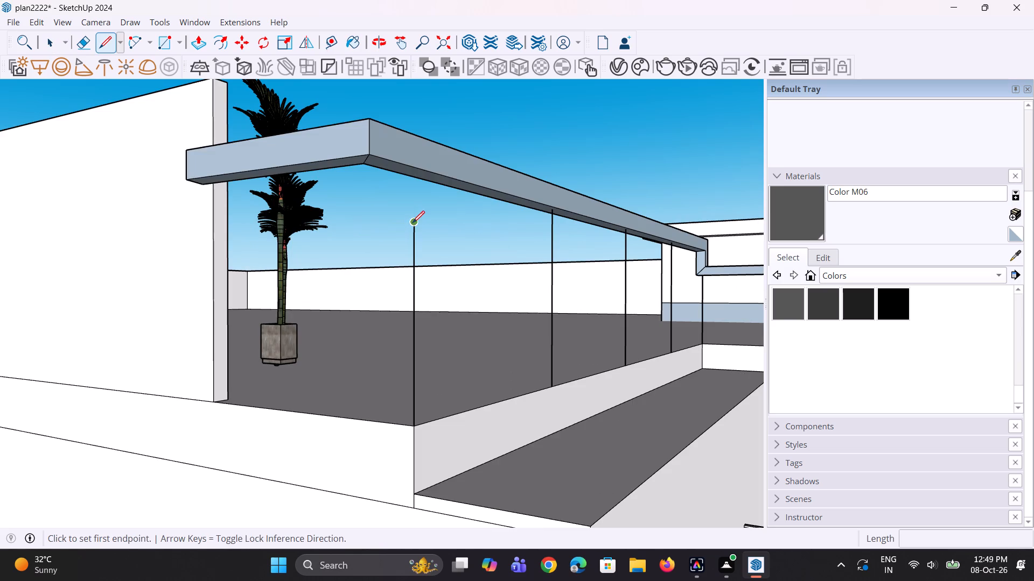
click(413, 223)
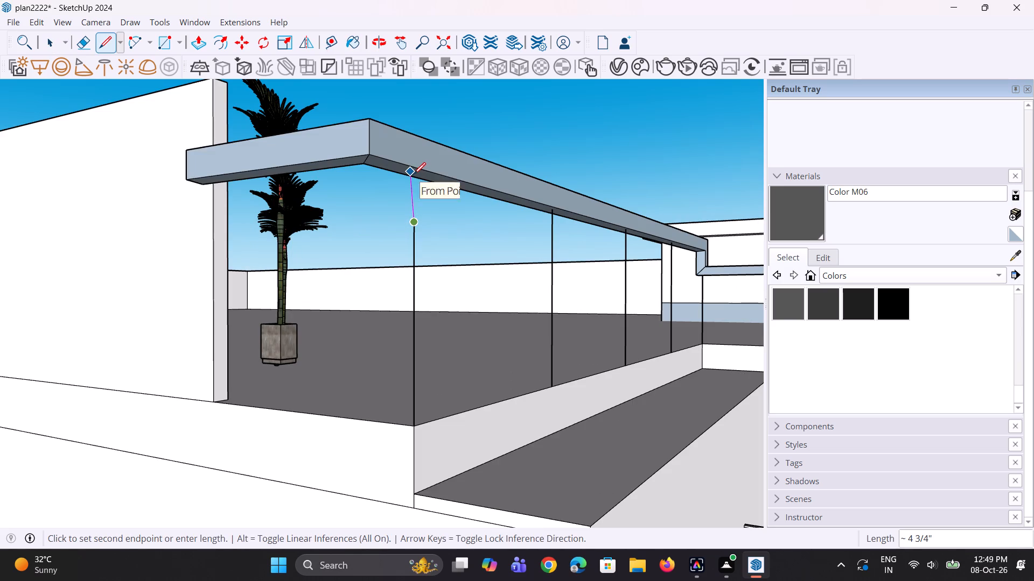
click(416, 174)
key(space)
scroll(416, 250, down, 2)
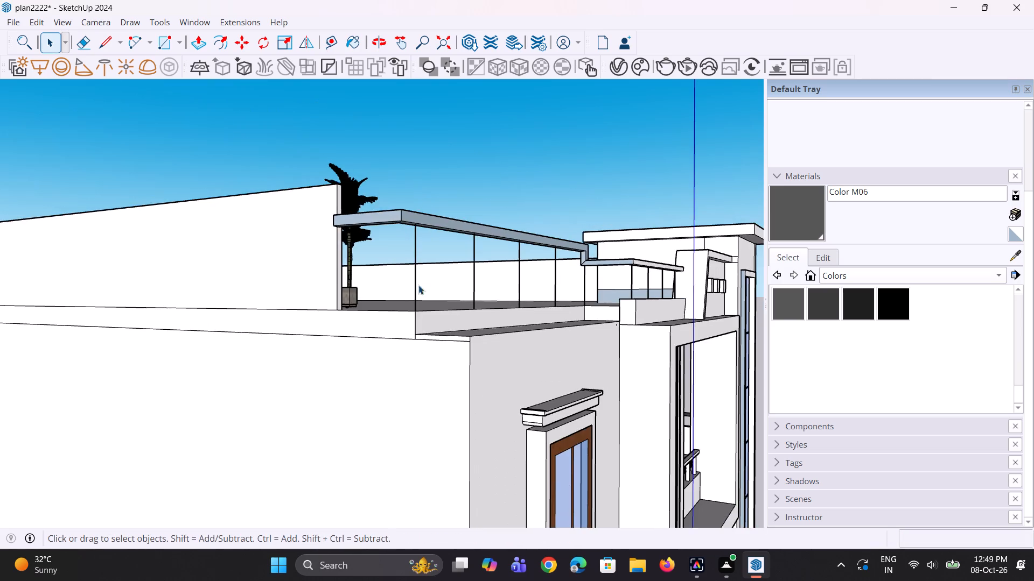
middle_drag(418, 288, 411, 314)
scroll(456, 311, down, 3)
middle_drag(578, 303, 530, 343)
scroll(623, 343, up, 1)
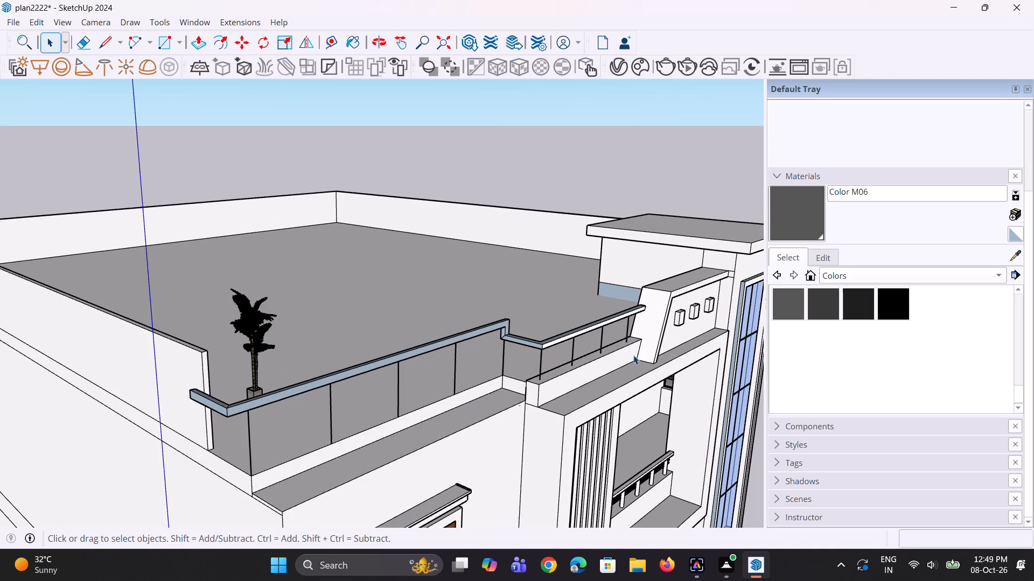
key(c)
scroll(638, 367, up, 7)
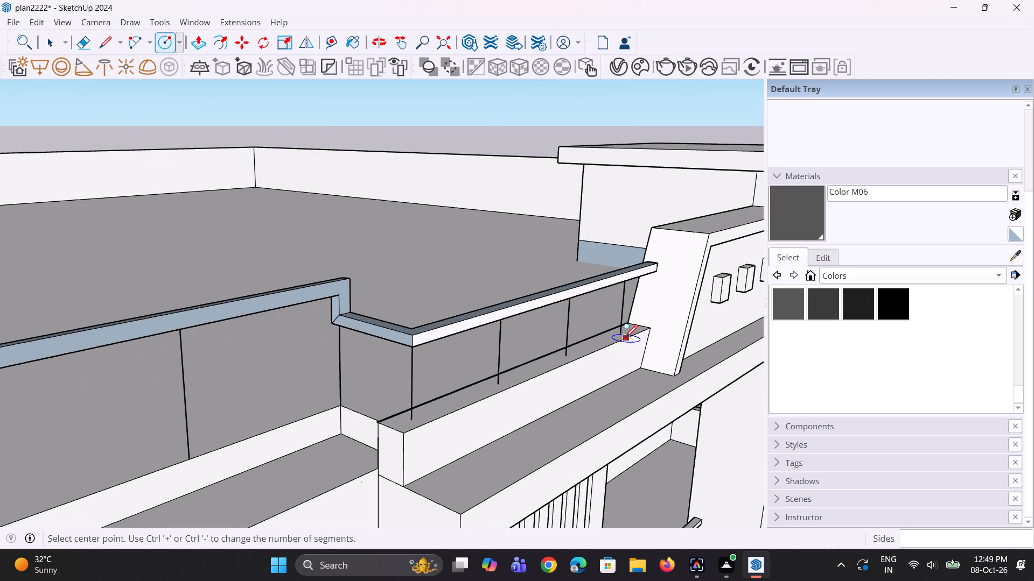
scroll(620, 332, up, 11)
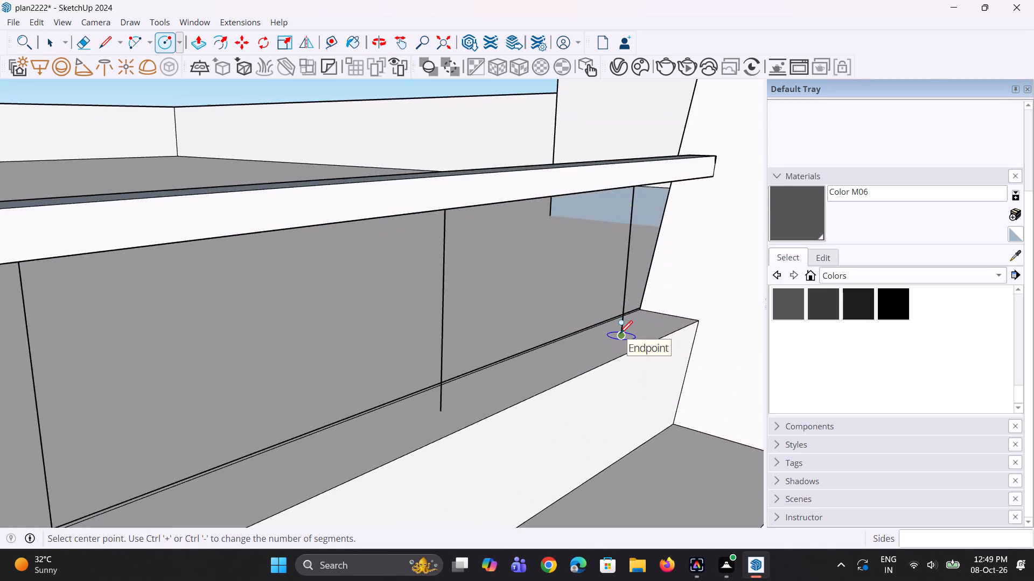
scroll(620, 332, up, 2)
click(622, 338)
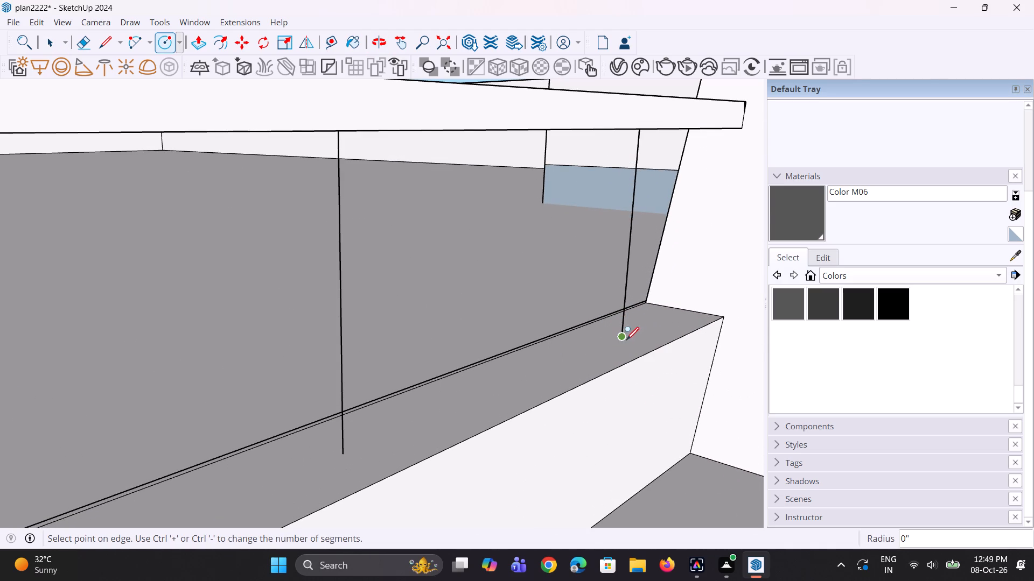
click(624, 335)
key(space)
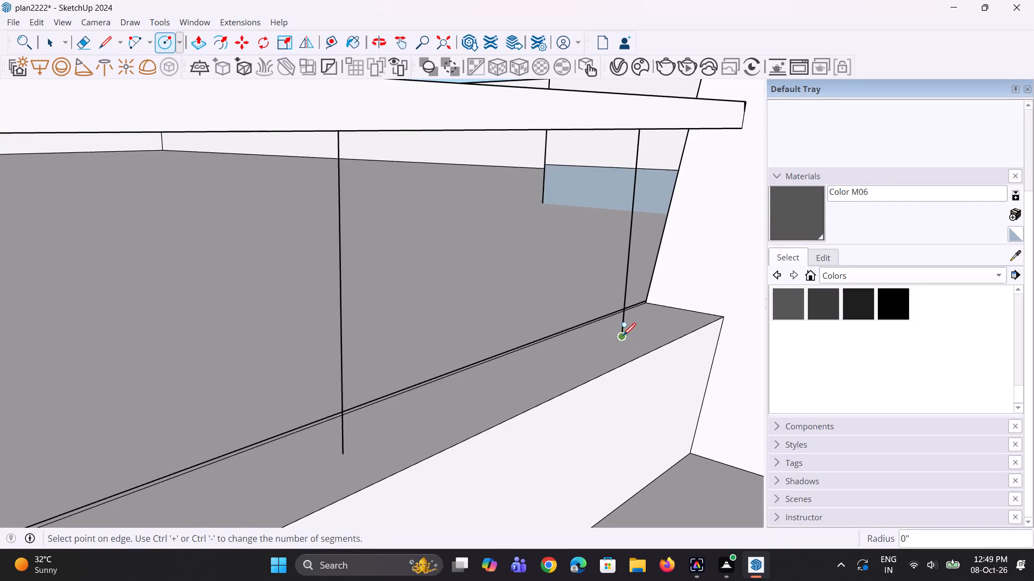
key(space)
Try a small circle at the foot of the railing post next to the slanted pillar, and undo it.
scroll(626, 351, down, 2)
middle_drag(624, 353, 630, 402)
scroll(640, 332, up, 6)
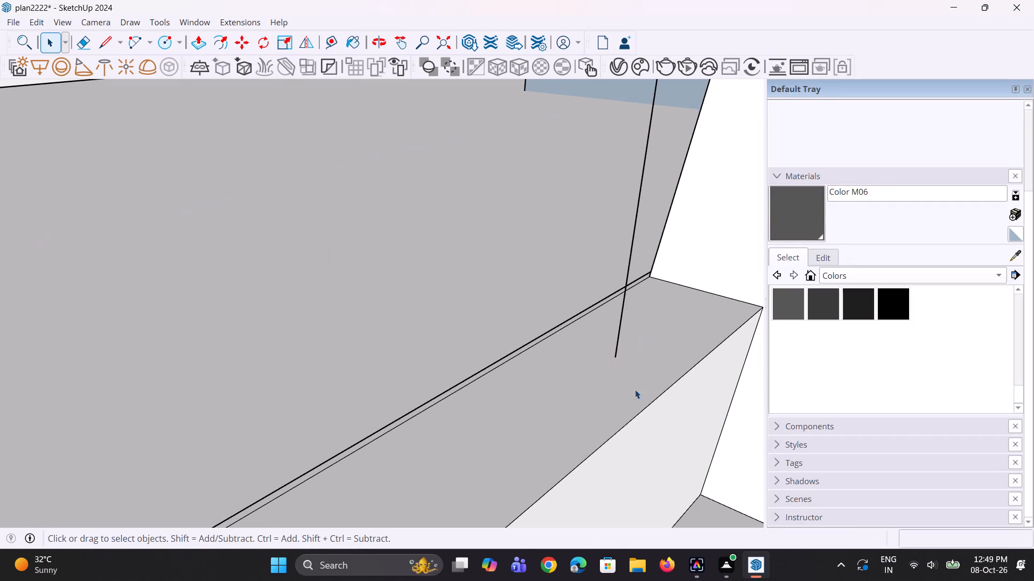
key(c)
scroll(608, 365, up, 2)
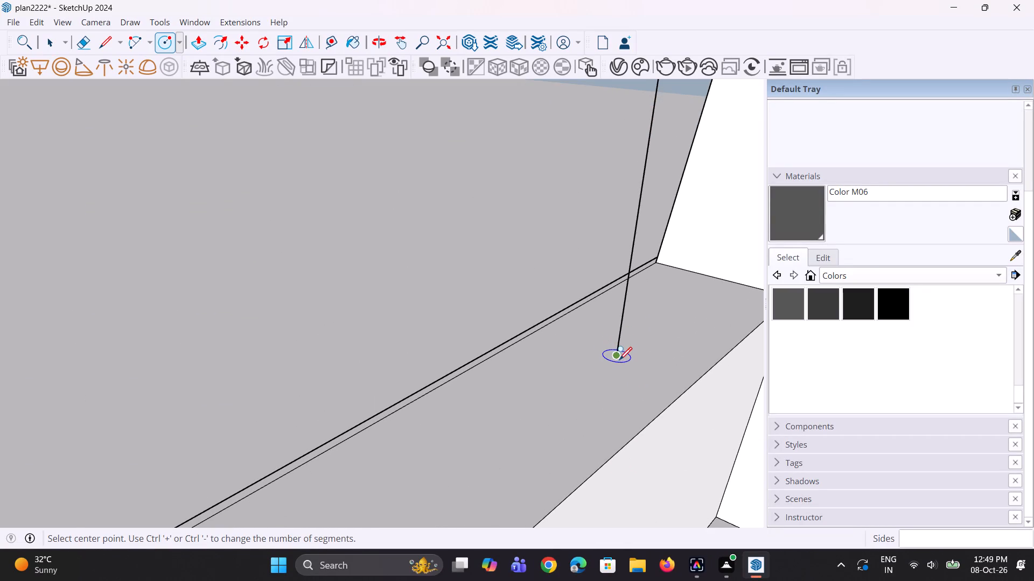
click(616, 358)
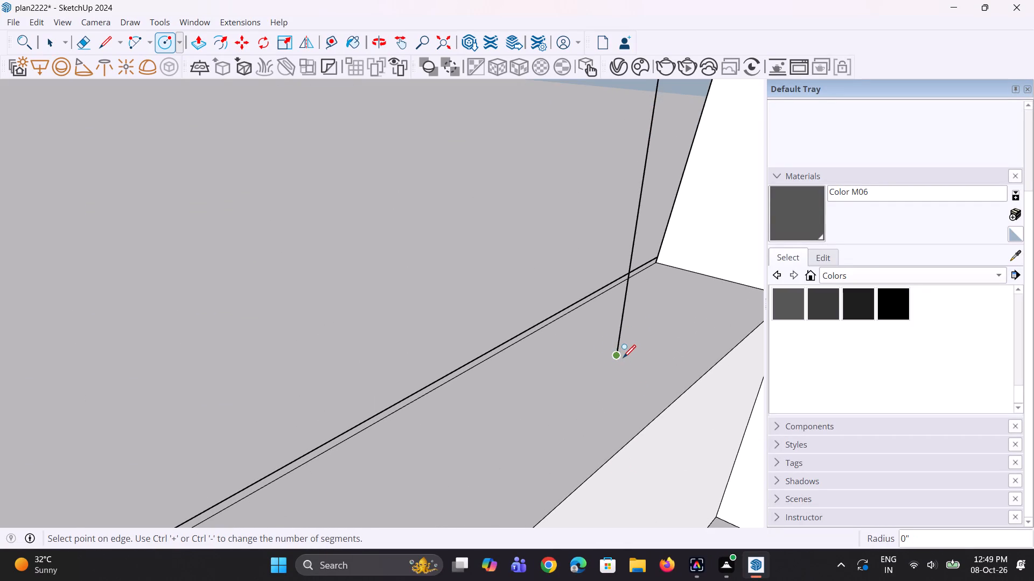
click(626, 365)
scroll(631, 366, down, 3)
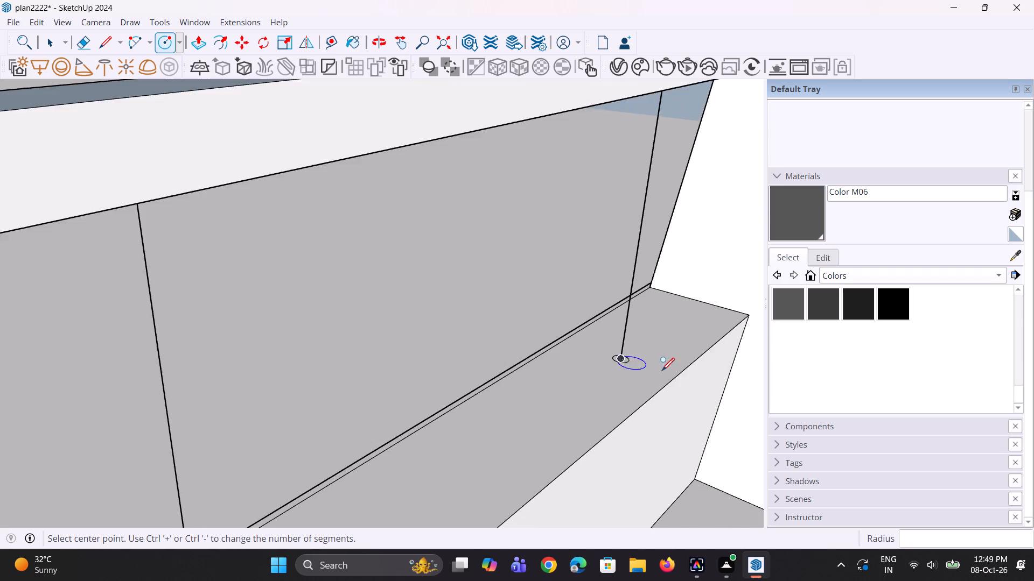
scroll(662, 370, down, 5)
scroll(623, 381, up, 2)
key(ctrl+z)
Draw a circle of about 11/16" radius on the parapet top, centred on the foot of the post next to the slanted pillar.
scroll(644, 374, up, 2)
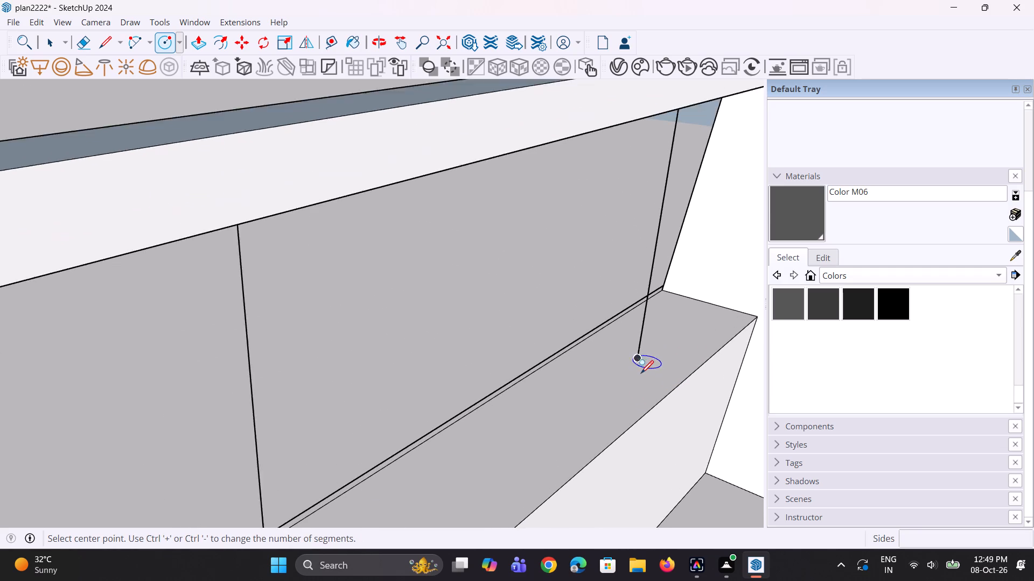
click(638, 359)
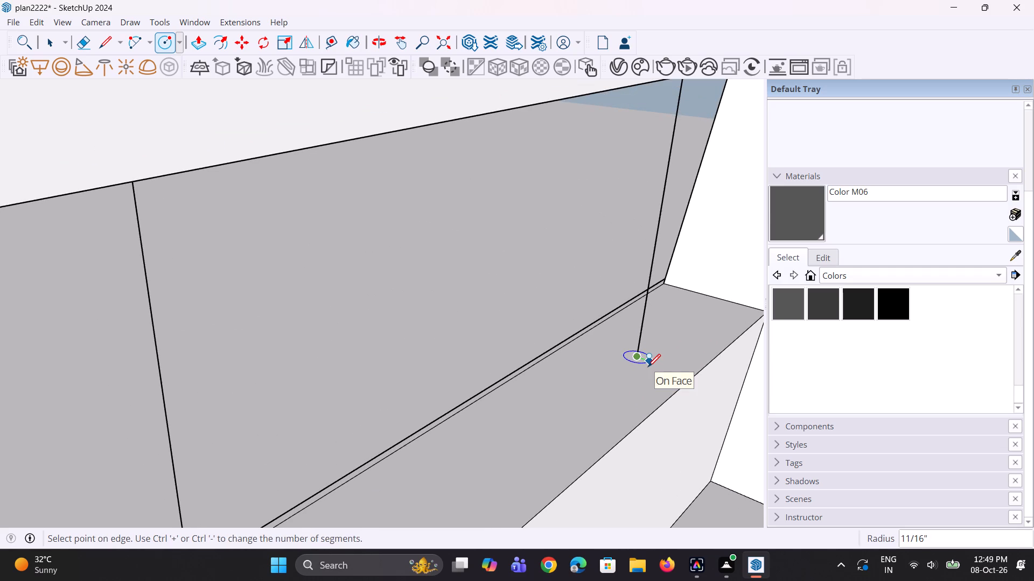
click(648, 366)
scroll(652, 365, down, 7)
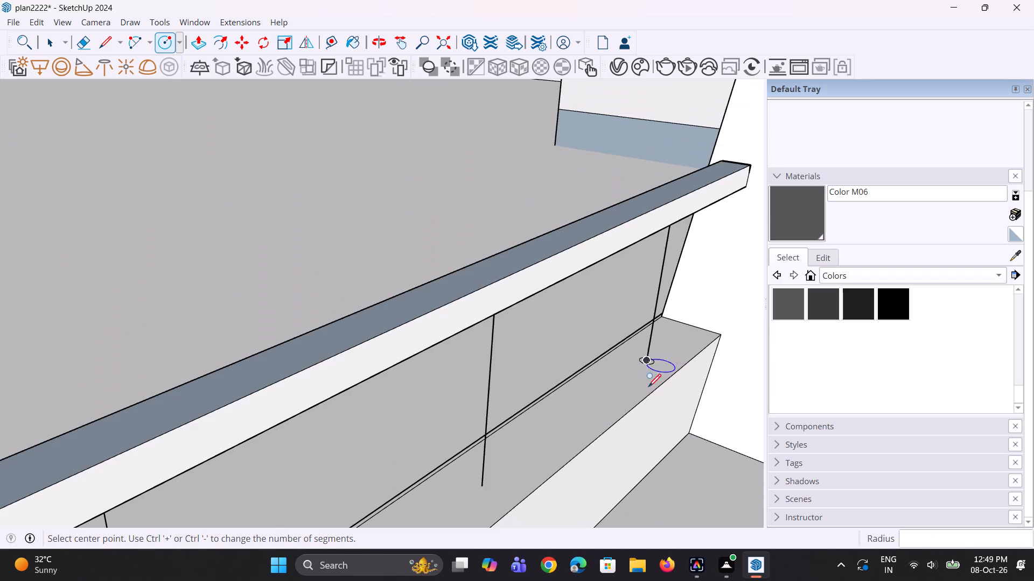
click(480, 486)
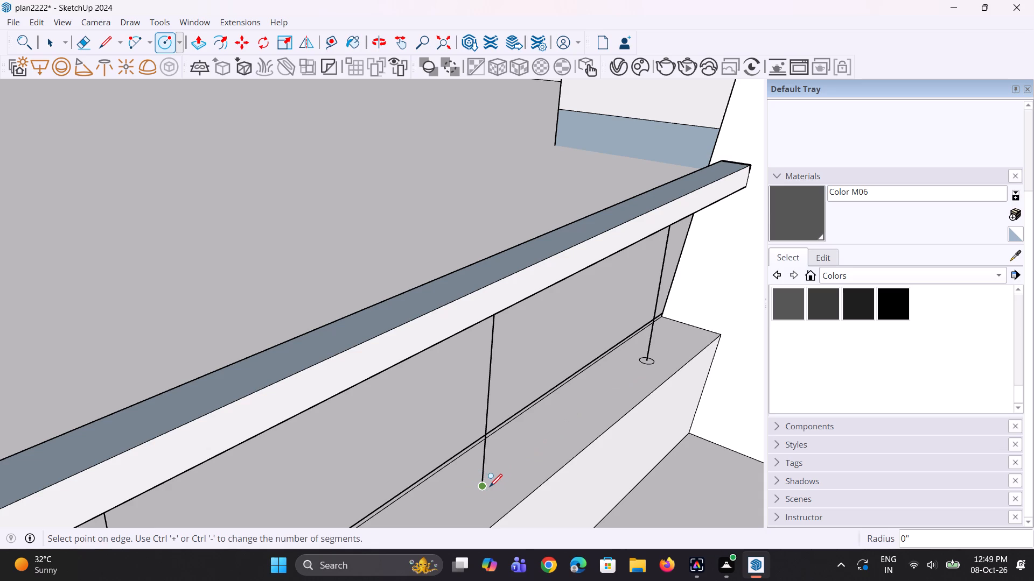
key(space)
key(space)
Copy the circle about 2' 2 3/8" along the parapet to the second post's foot and repeat the copy with *4.
scroll(609, 371, up, 5)
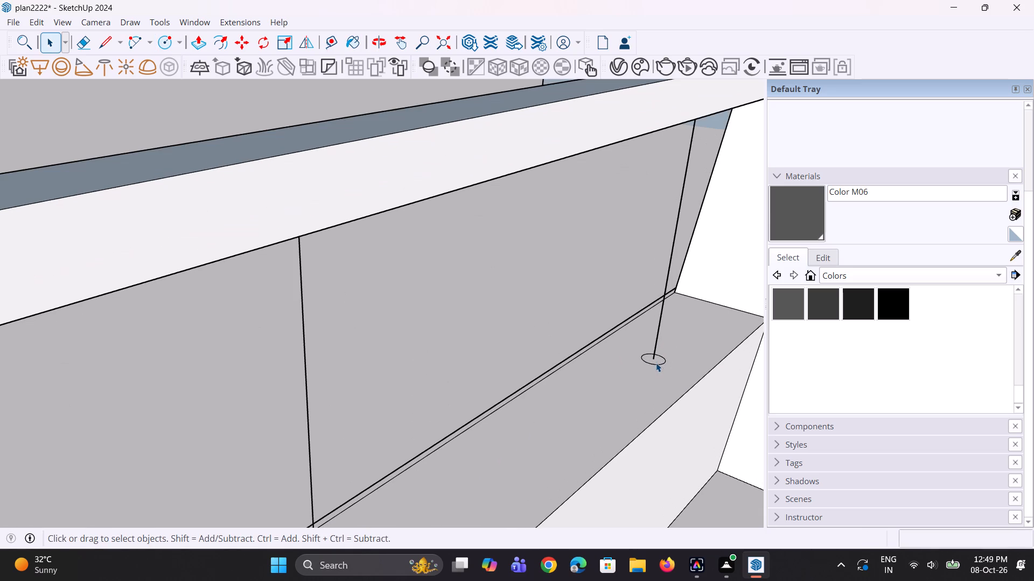
click(656, 363)
scroll(658, 359, up, 2)
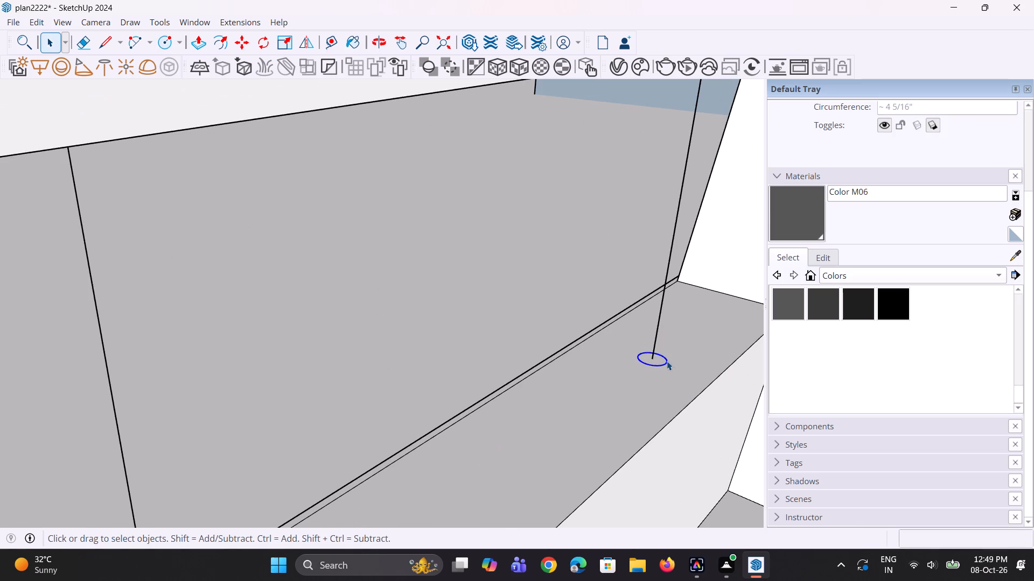
click(659, 362)
key(m)
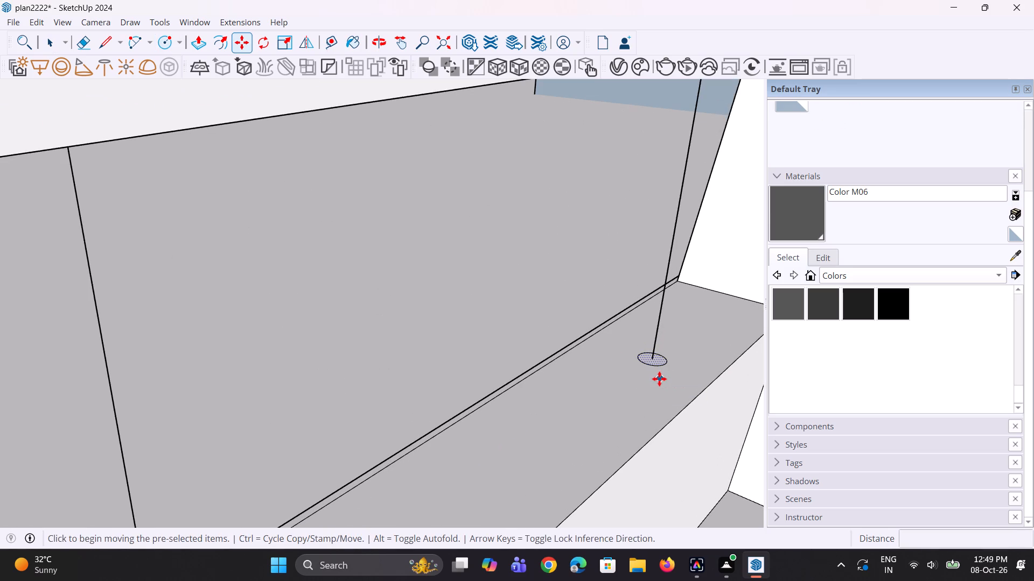
click(658, 369)
scroll(631, 393, down, 7)
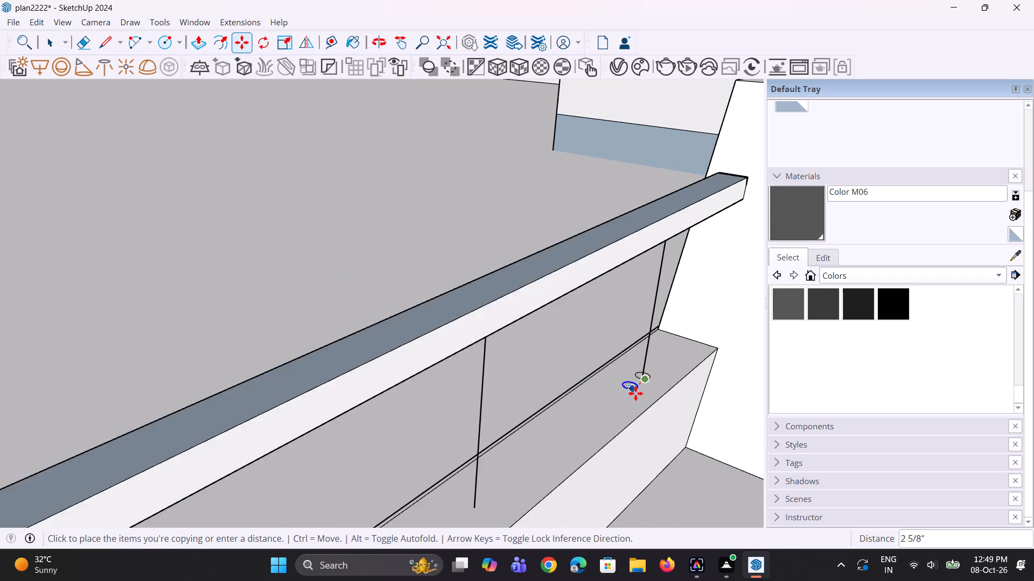
scroll(635, 393, down, 13)
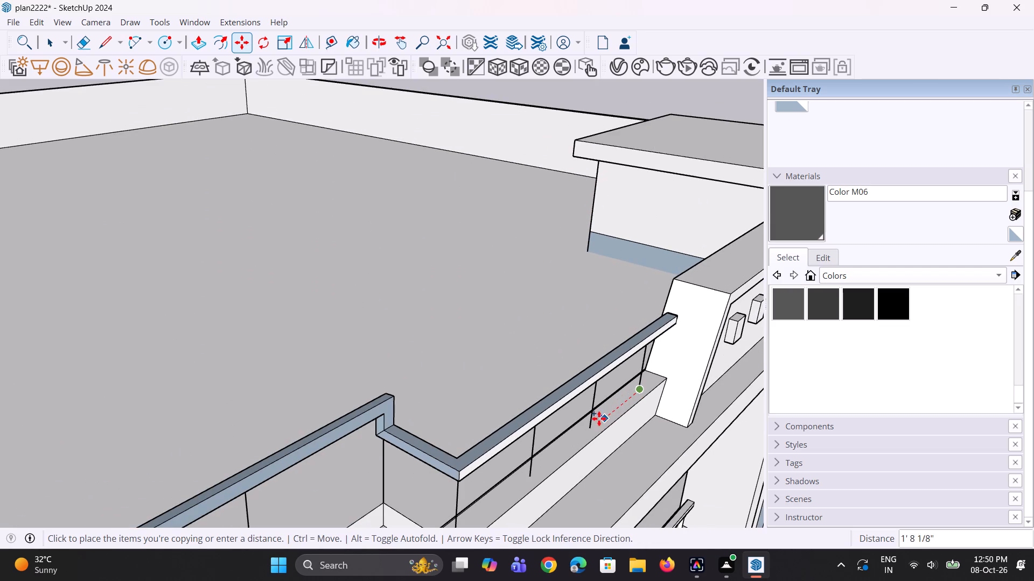
scroll(589, 428, up, 9)
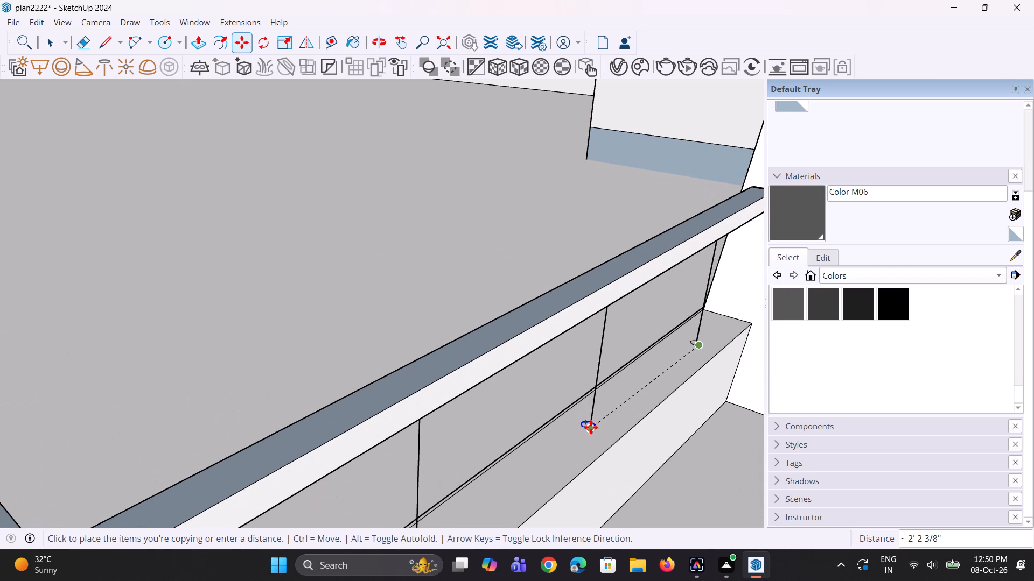
click(592, 427)
key(asterisk)
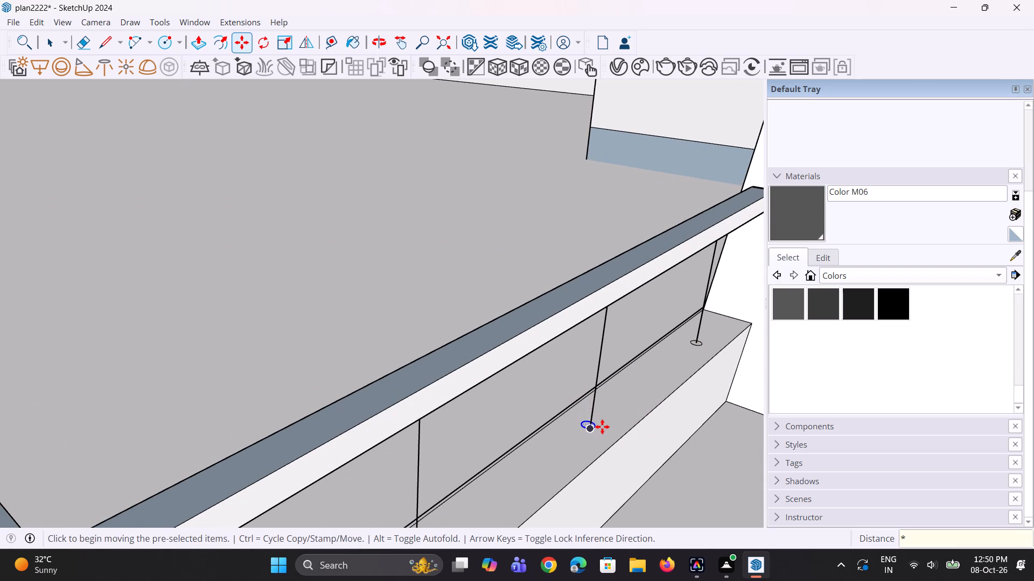
key(4)
key(Return)
scroll(628, 367, down, 8)
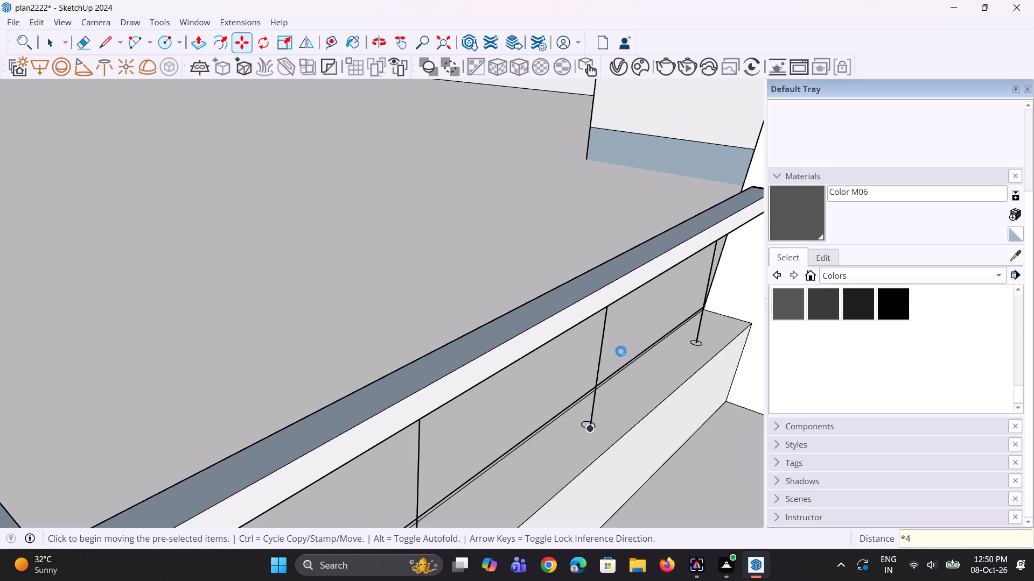
scroll(638, 420, down, 3)
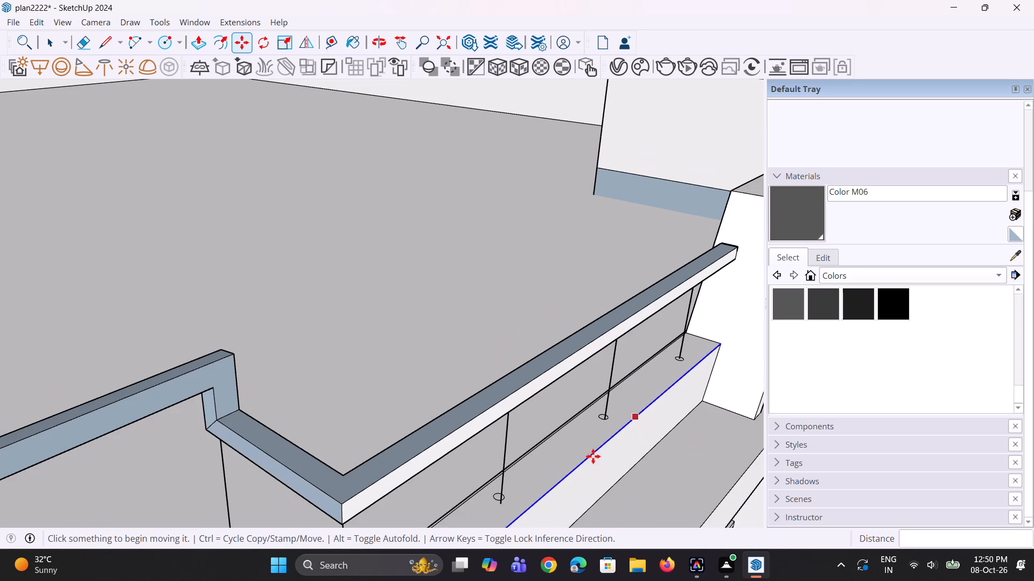
scroll(549, 500, up, 2)
scroll(530, 497, down, 4)
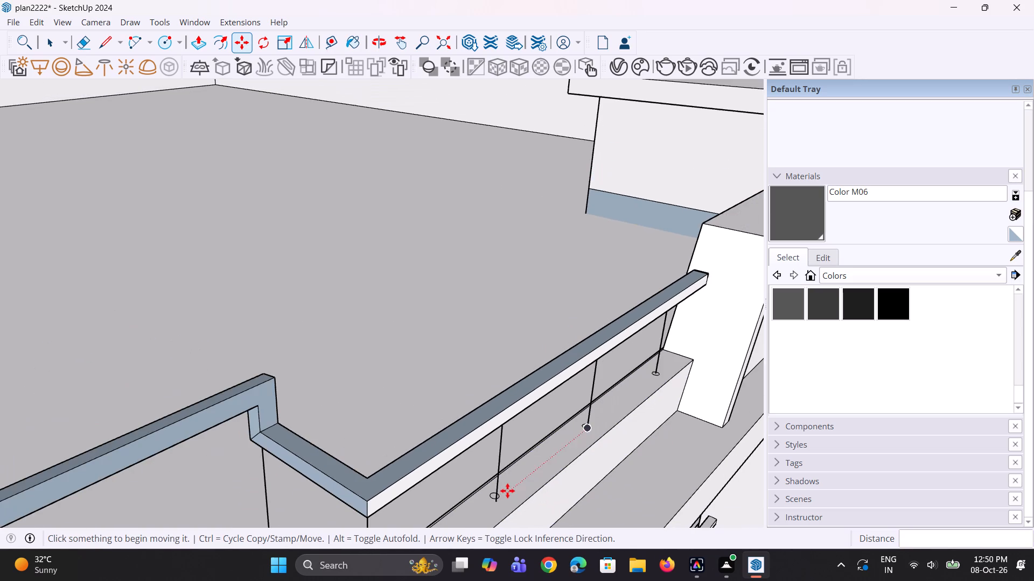
key(space)
key(space)
Move the circle at the third post from the slanted pillar about 1 1/4" so it is centred on the post's foot.
scroll(475, 452, down, 9)
scroll(453, 520, up, 1)
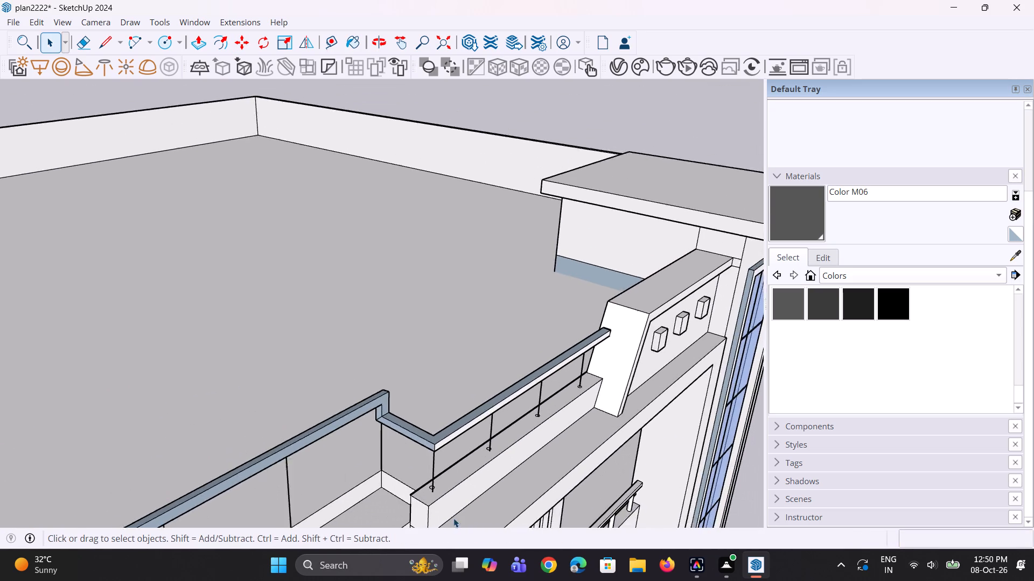
scroll(453, 518, up, 2)
scroll(513, 454, up, 4)
scroll(483, 421, up, 10)
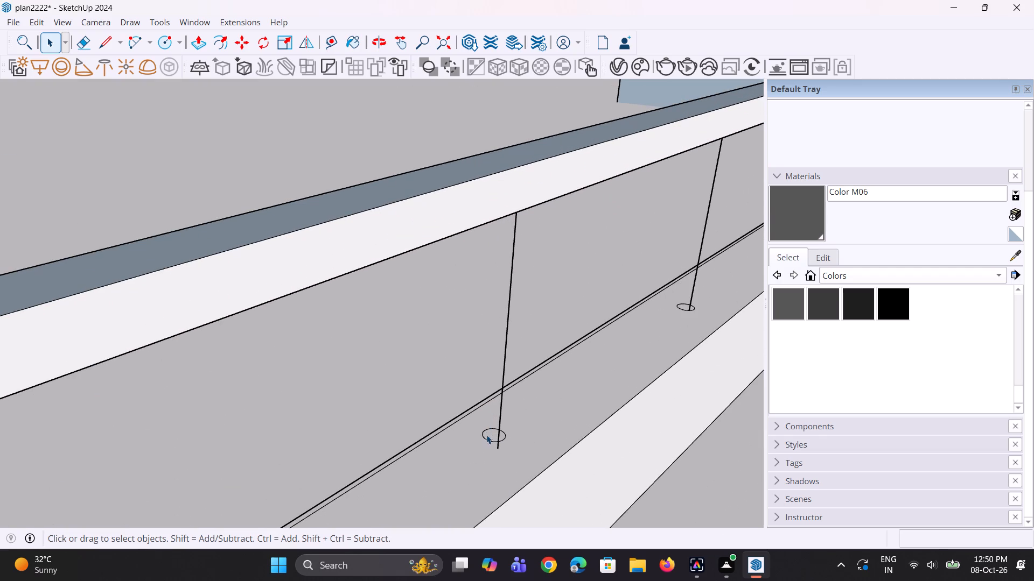
click(490, 438)
scroll(491, 438, up, 2)
key(m)
click(495, 437)
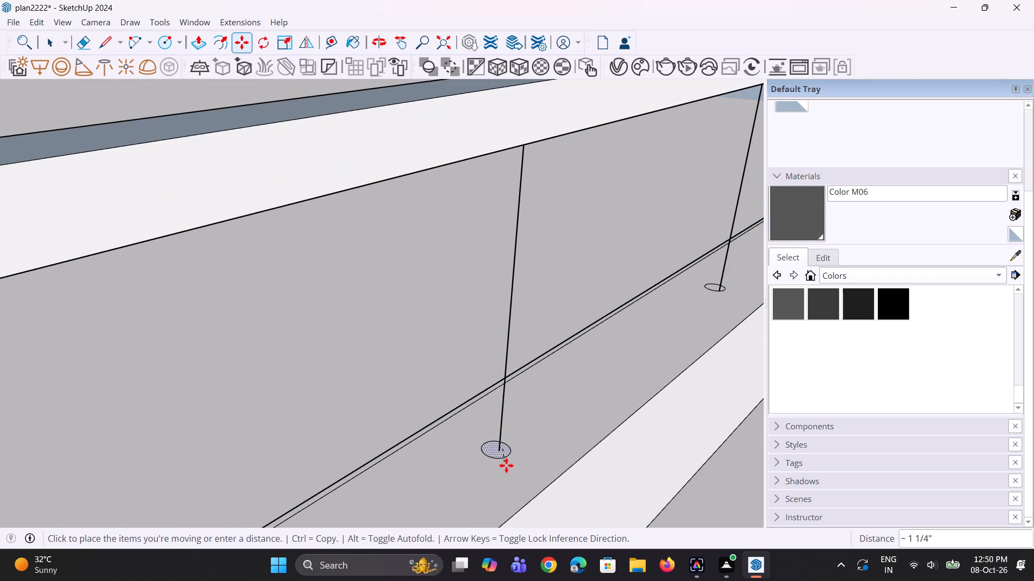
click(506, 465)
key(space)
key(space)
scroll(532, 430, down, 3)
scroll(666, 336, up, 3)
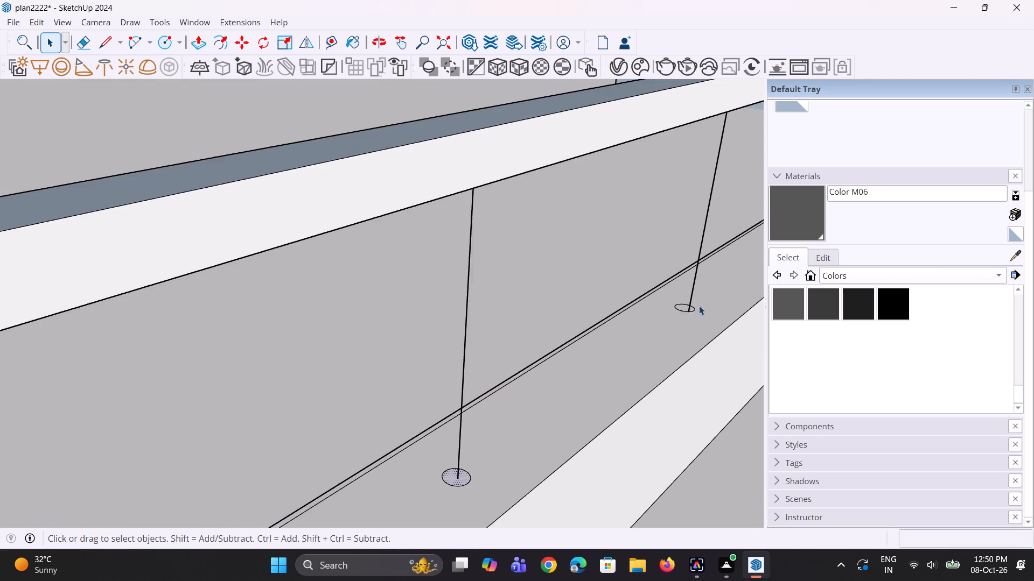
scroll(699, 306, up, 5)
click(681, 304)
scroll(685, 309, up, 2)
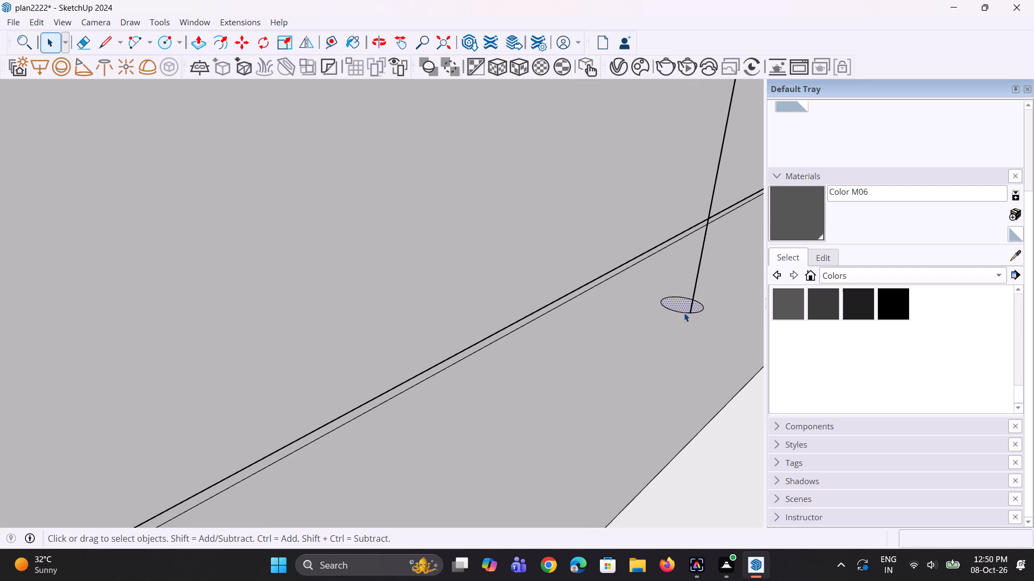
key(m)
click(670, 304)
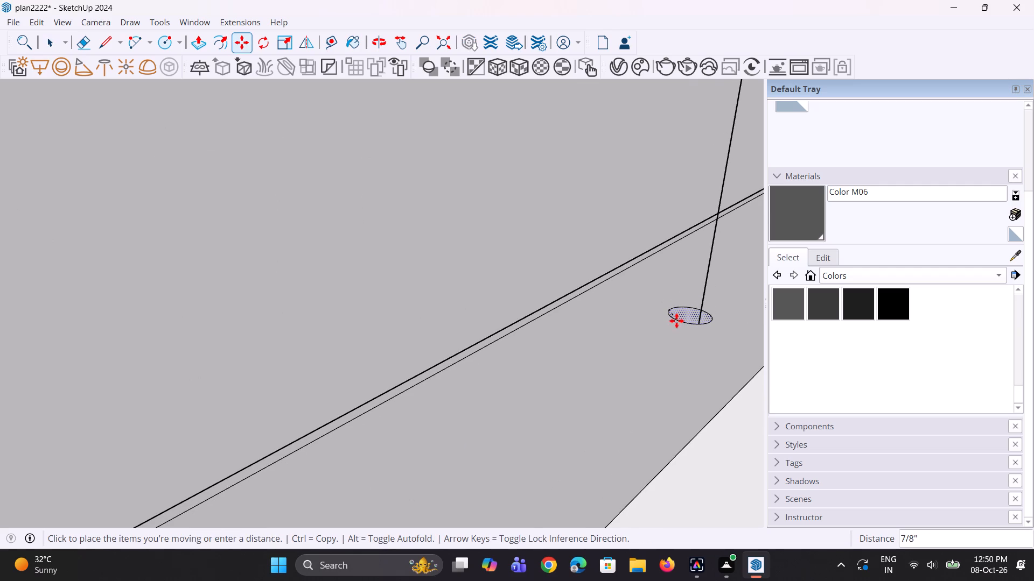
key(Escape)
Undo the circle move at the third post and the repeated copies along the parapet.
key(ctrl+z)
key(ctrl+z)
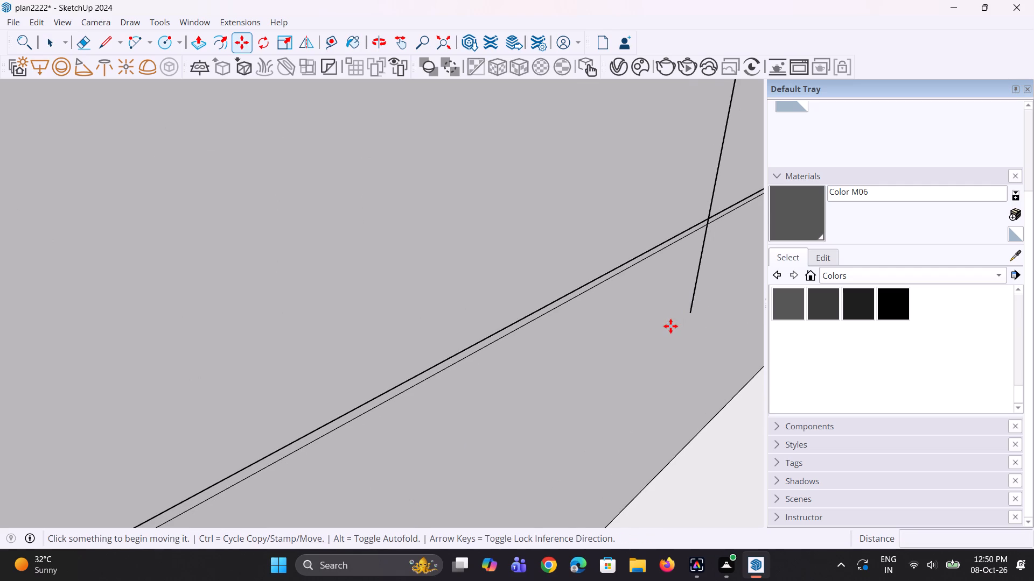
Copy the circle at the post next to the slanted pillar about 2' 3" along the parapet to the second post's foot.
scroll(654, 337, down, 17)
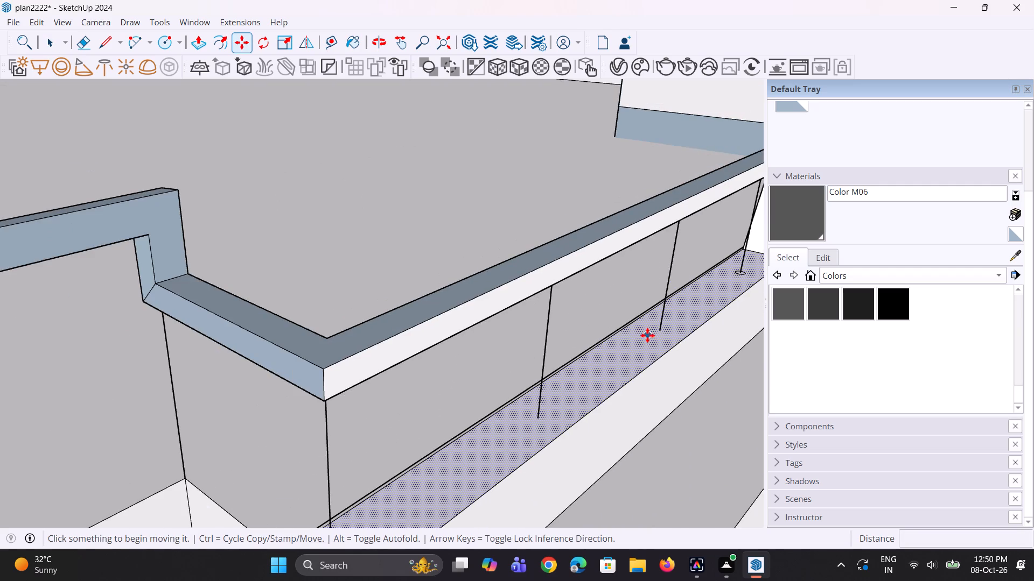
scroll(739, 270, up, 5)
key(space)
key(space)
scroll(743, 277, up, 8)
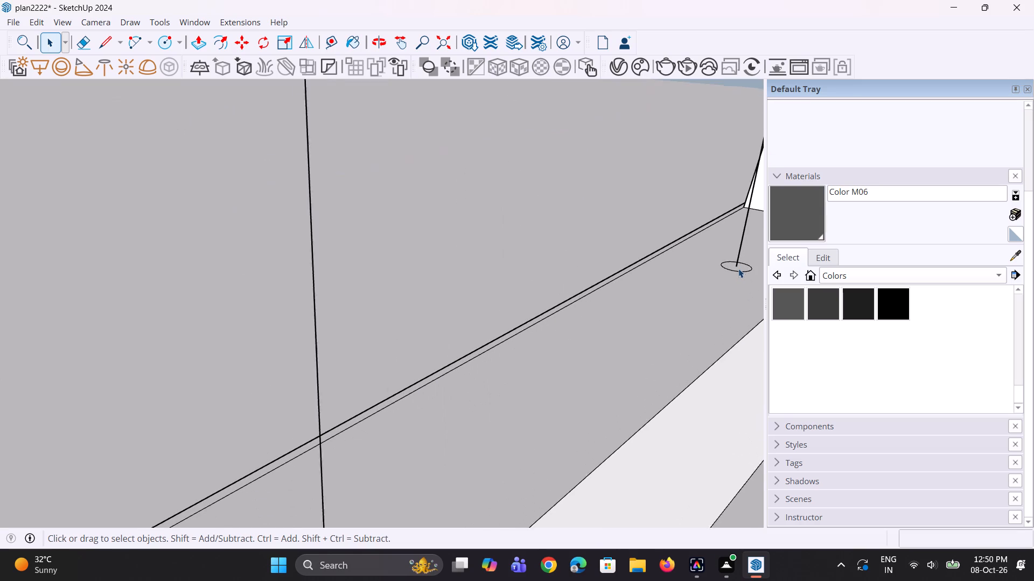
click(738, 268)
key(m)
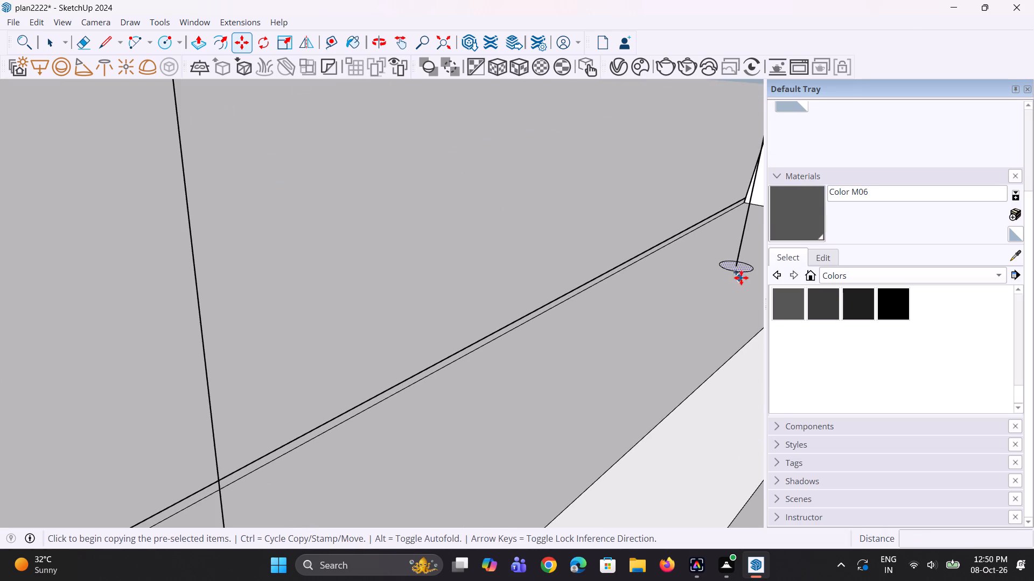
click(745, 271)
scroll(710, 310, down, 9)
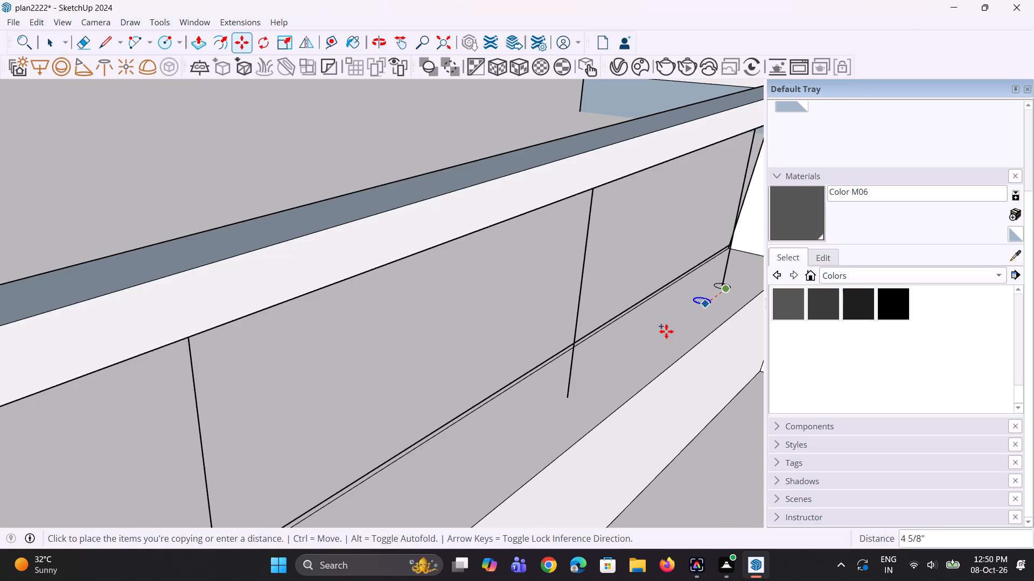
scroll(591, 421, up, 6)
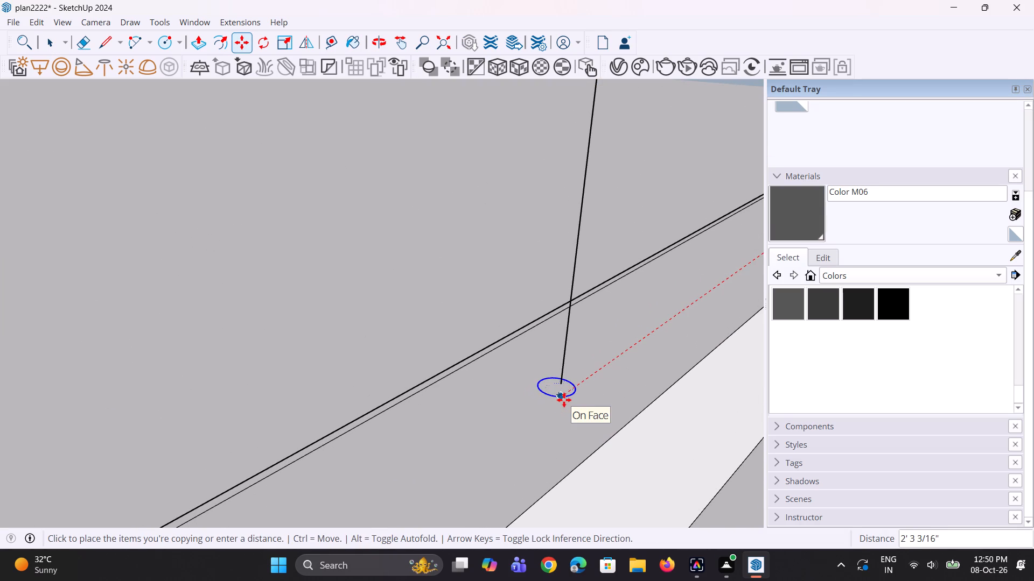
click(565, 398)
Copy the second post's circle 2' 3" along the parapet to the third post's foot.
middle_drag(566, 405, 548, 336)
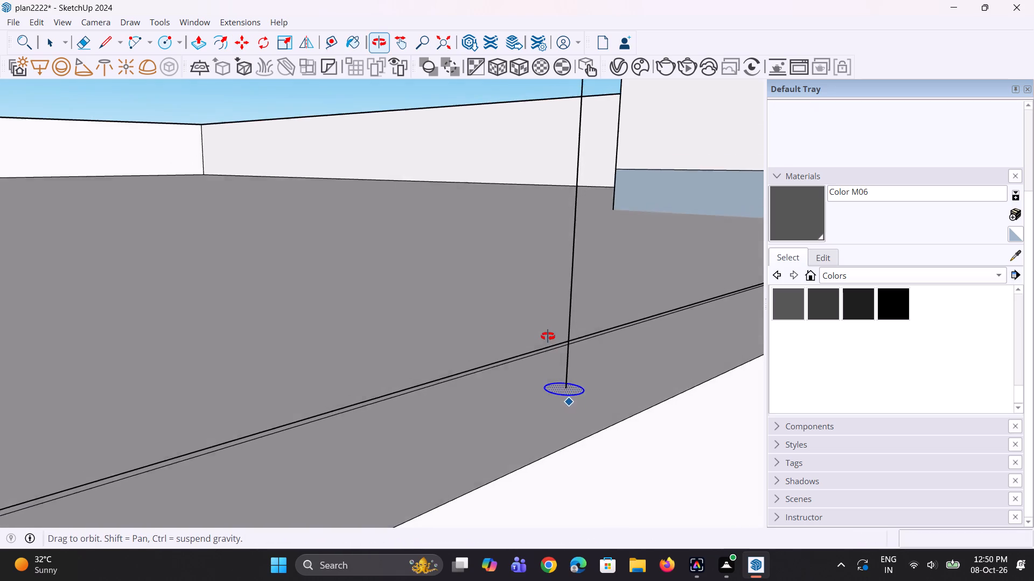
middle_drag(548, 336, 548, 336)
scroll(566, 398, down, 5)
key(m)
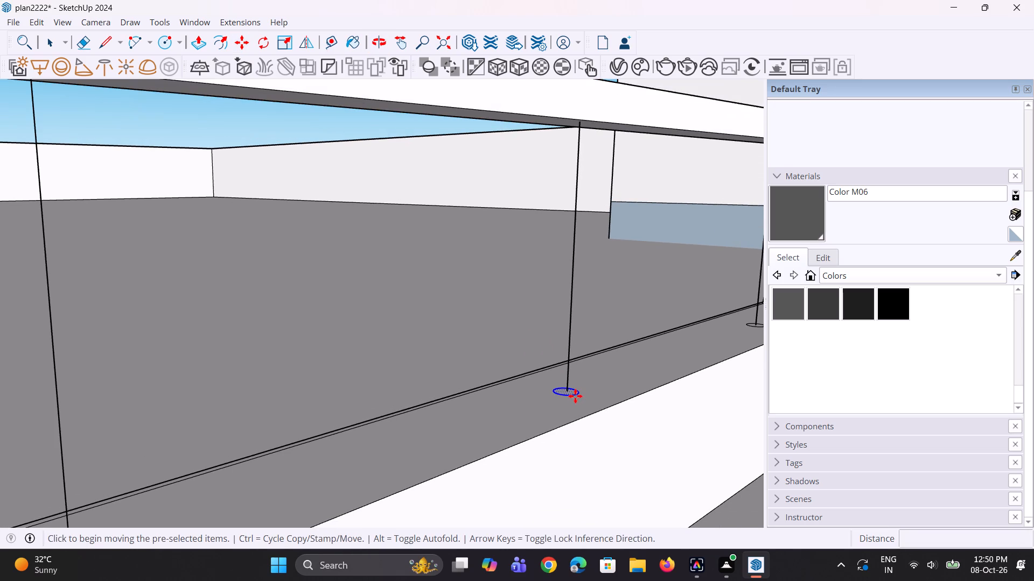
click(575, 396)
scroll(568, 403, down, 8)
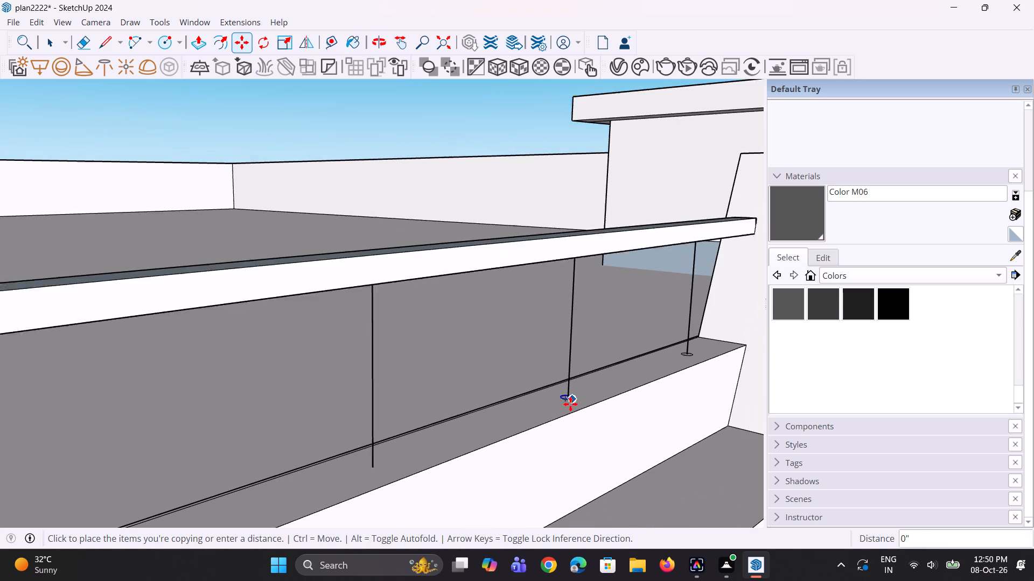
scroll(399, 470, up, 1)
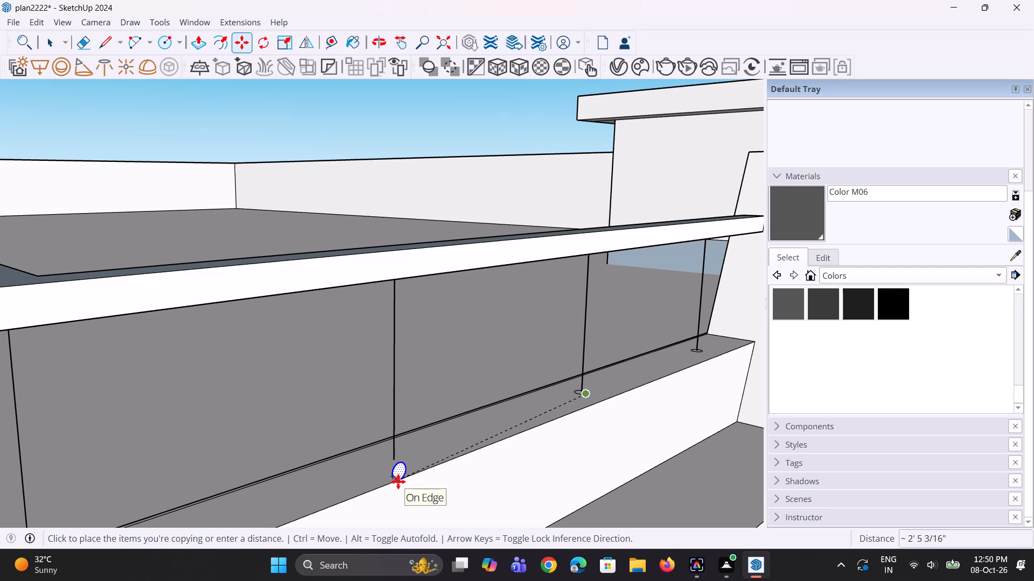
click(398, 469)
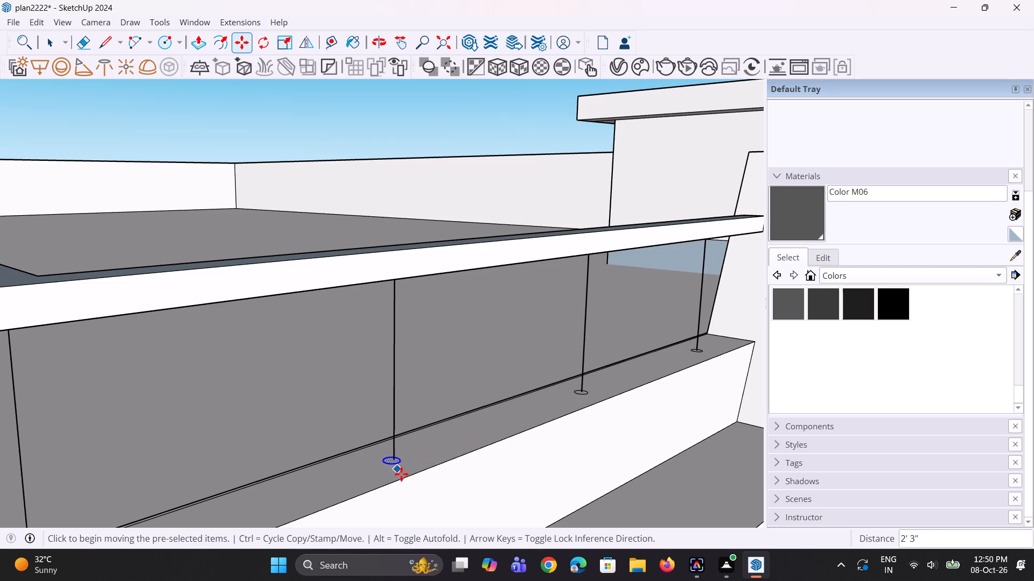
Move the third post's circle slightly so it is centred on the post's foot.
scroll(426, 473, down, 3)
middle_drag(435, 467, 425, 532)
scroll(417, 500, down, 2)
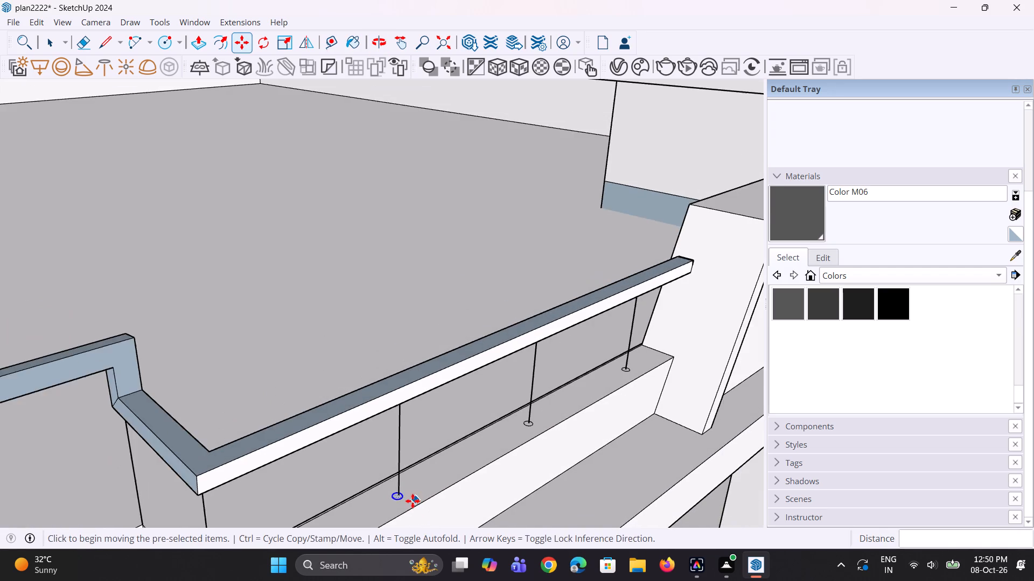
scroll(400, 505, up, 11)
click(404, 491)
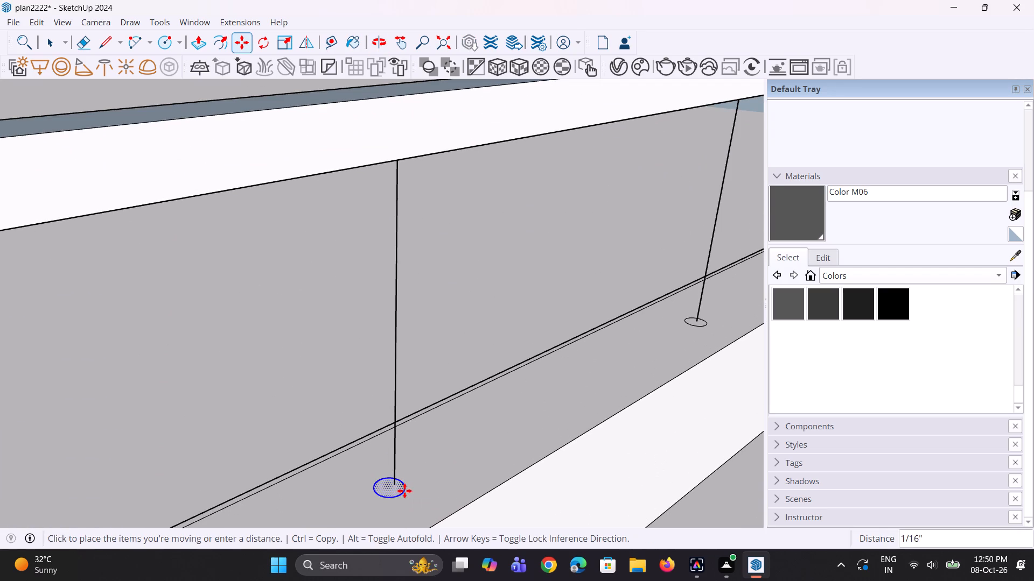
click(408, 488)
Copy the third post's circle 2' 3" along the parapet to the foot of the railing's corner post.
key(m)
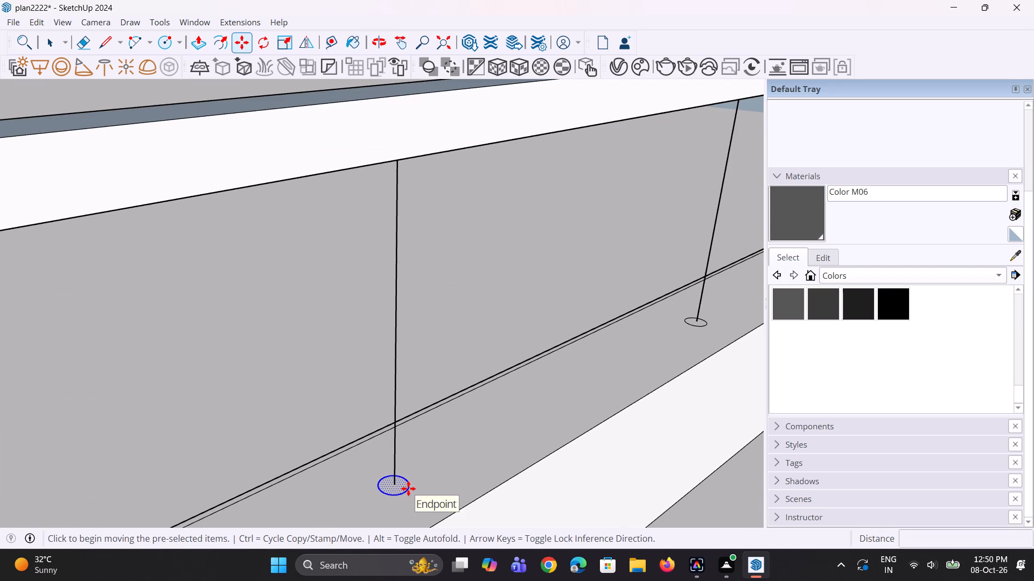
drag(408, 488, 403, 494)
scroll(403, 498, down, 9)
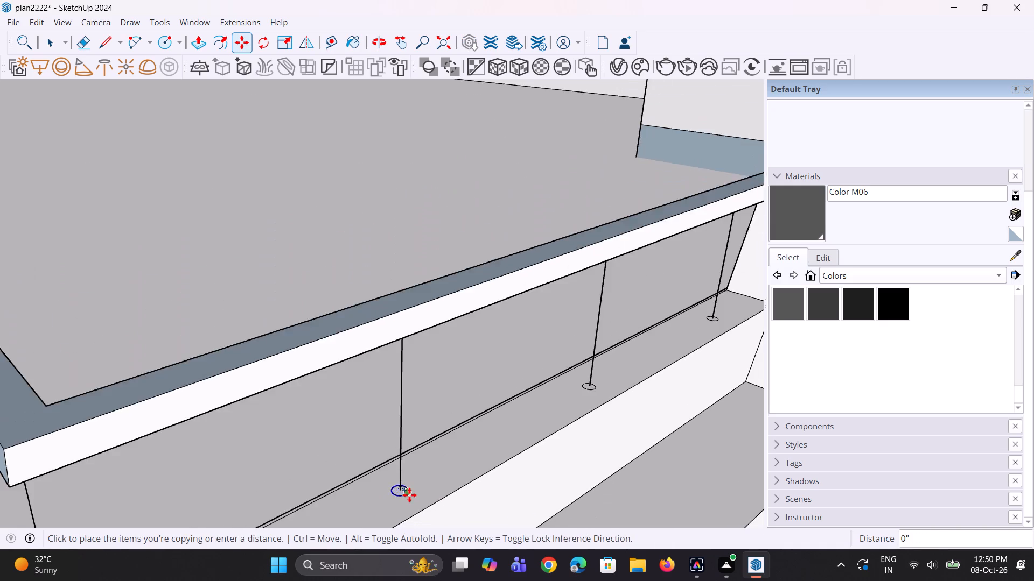
scroll(409, 495, down, 16)
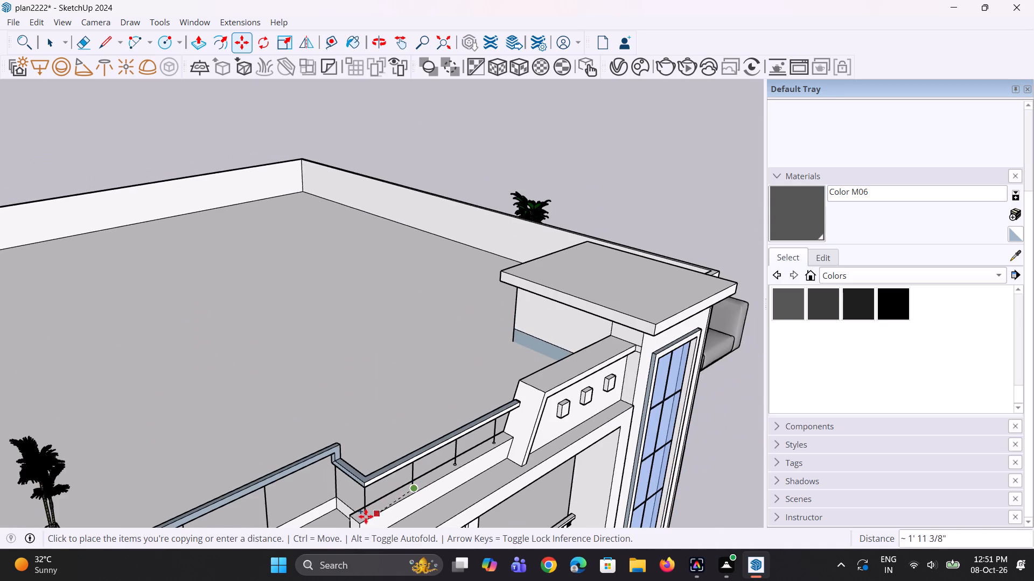
scroll(366, 517, up, 19)
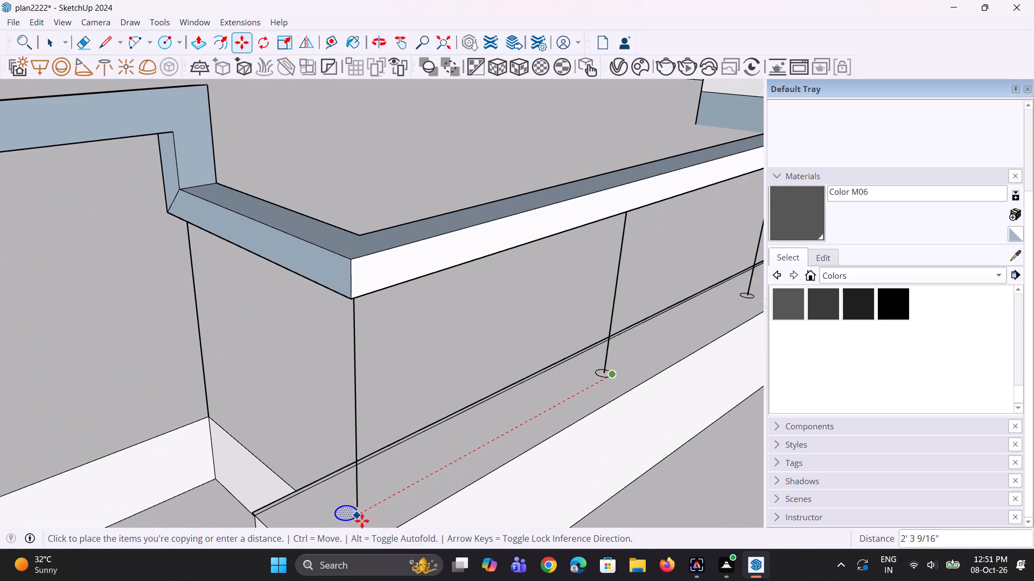
click(368, 515)
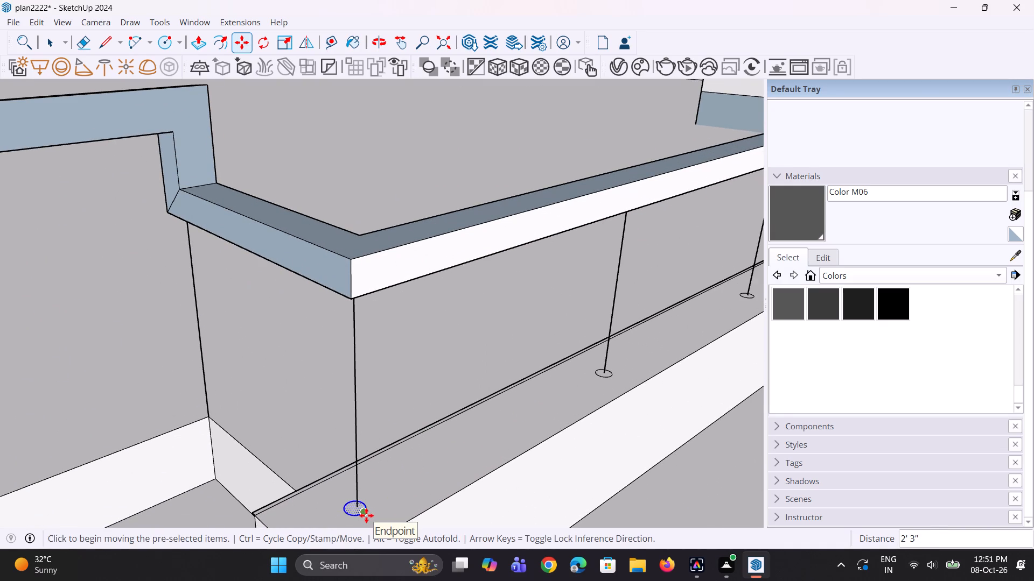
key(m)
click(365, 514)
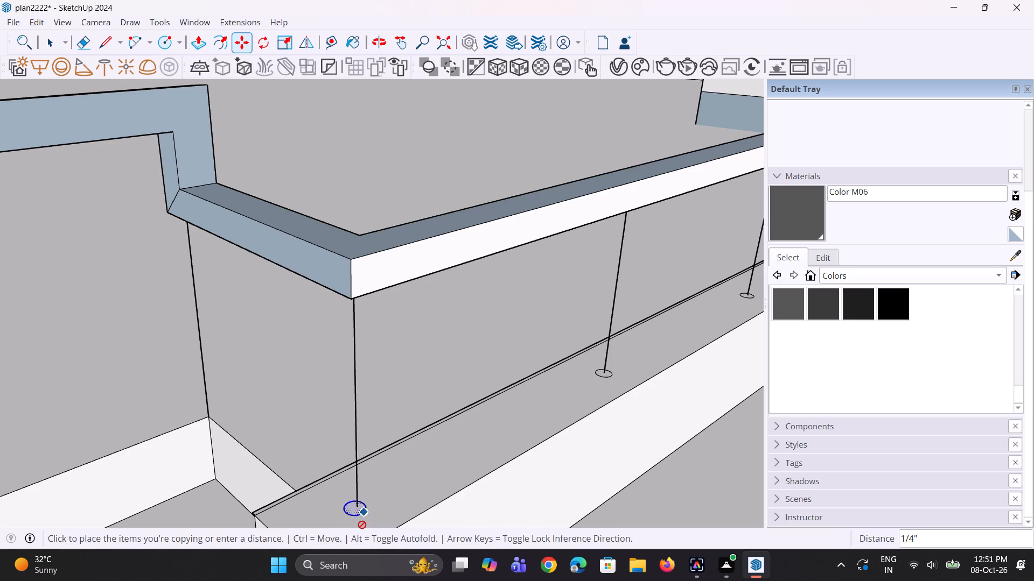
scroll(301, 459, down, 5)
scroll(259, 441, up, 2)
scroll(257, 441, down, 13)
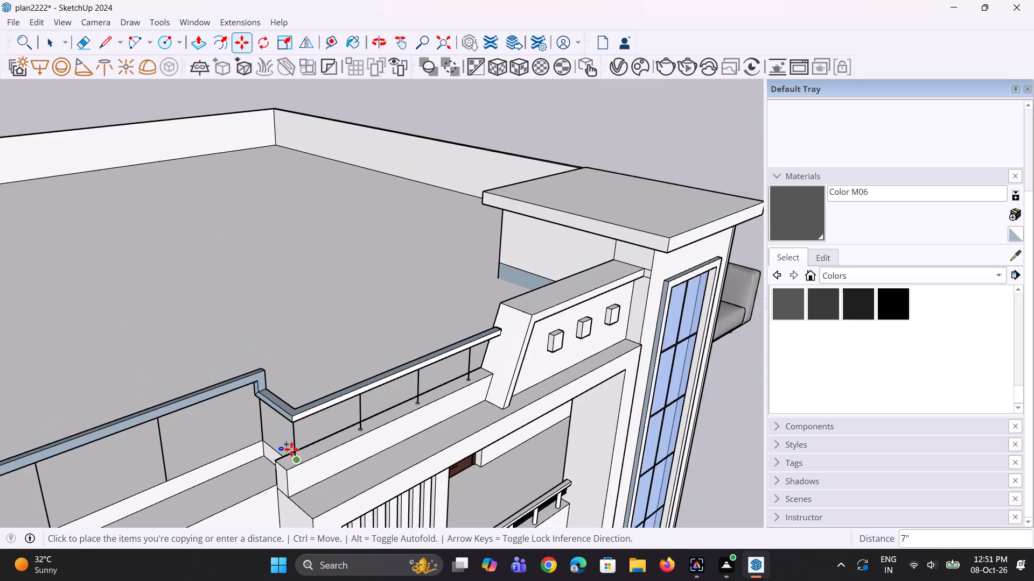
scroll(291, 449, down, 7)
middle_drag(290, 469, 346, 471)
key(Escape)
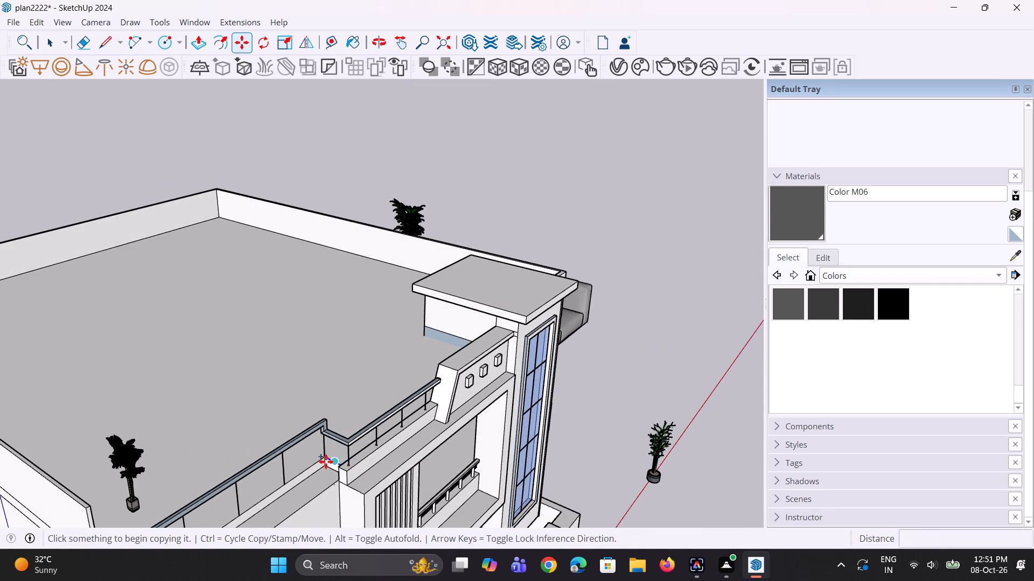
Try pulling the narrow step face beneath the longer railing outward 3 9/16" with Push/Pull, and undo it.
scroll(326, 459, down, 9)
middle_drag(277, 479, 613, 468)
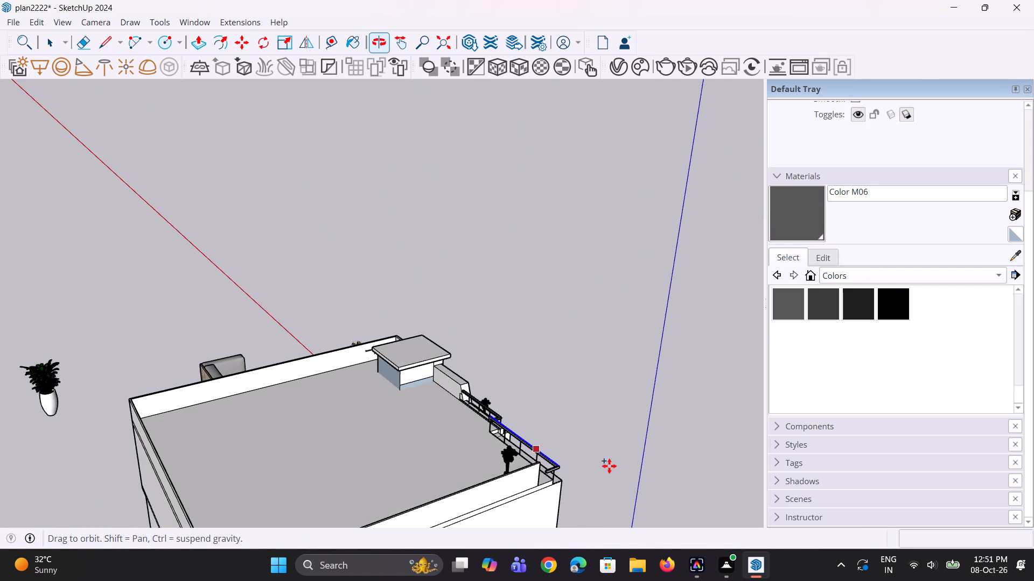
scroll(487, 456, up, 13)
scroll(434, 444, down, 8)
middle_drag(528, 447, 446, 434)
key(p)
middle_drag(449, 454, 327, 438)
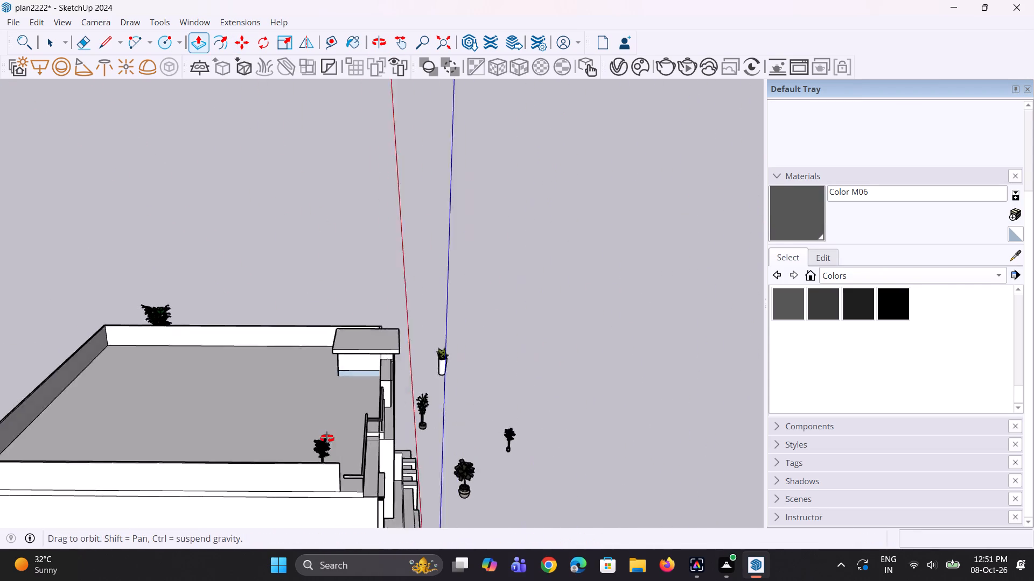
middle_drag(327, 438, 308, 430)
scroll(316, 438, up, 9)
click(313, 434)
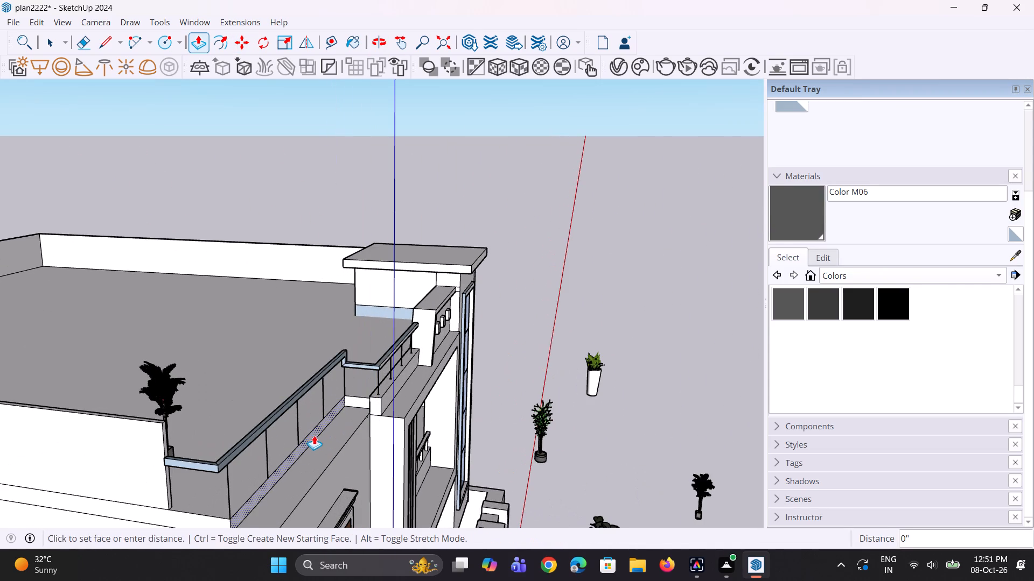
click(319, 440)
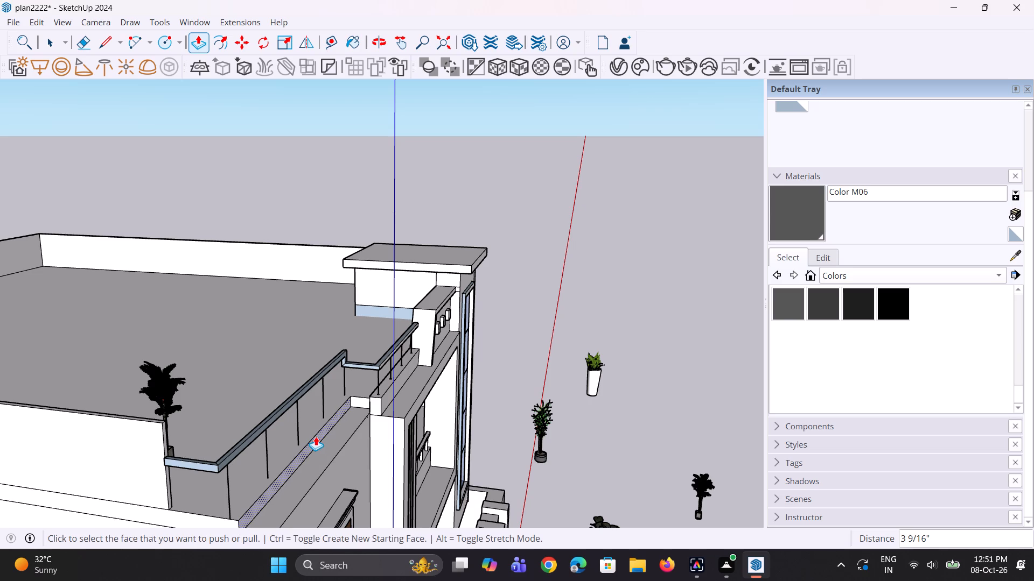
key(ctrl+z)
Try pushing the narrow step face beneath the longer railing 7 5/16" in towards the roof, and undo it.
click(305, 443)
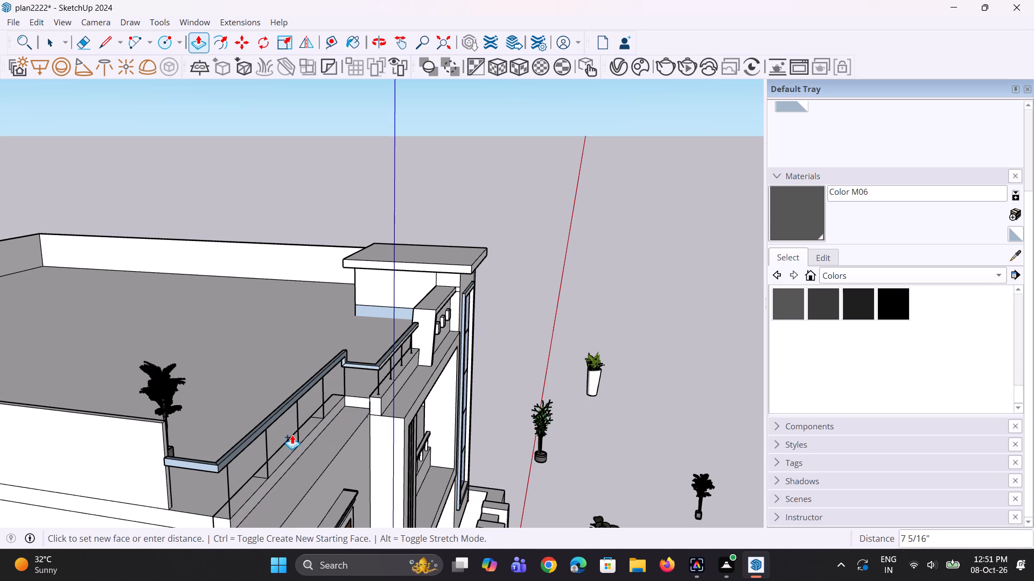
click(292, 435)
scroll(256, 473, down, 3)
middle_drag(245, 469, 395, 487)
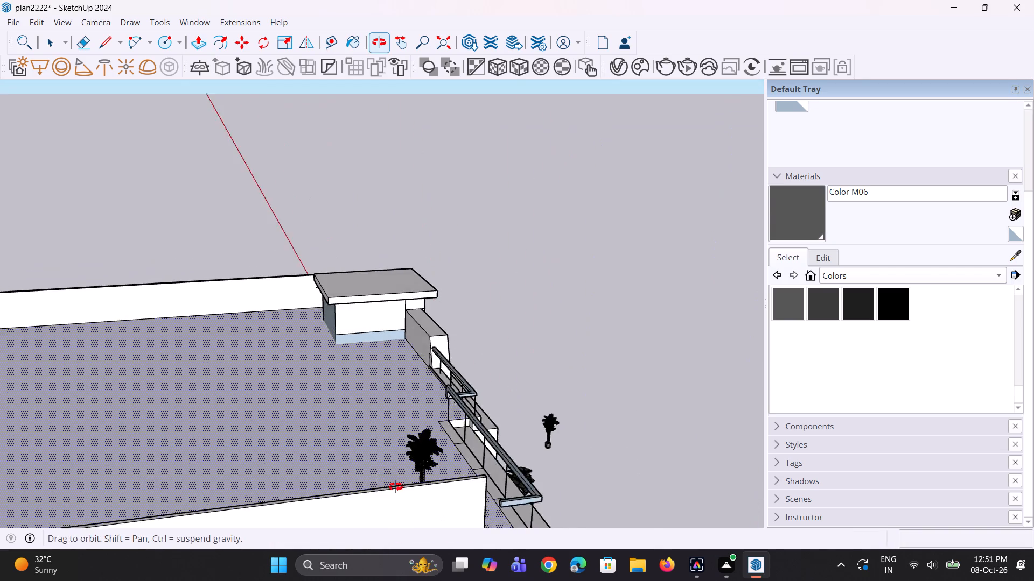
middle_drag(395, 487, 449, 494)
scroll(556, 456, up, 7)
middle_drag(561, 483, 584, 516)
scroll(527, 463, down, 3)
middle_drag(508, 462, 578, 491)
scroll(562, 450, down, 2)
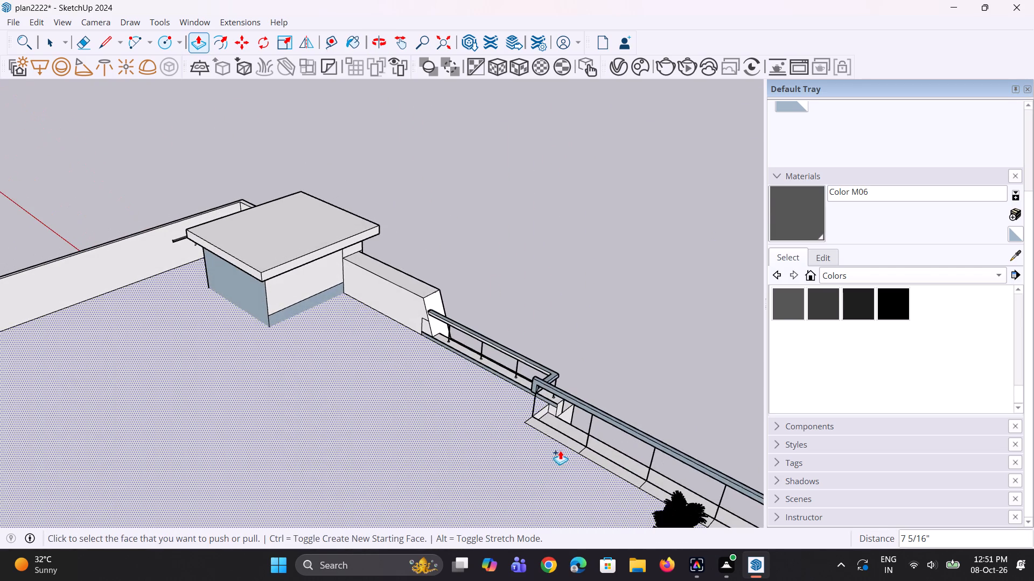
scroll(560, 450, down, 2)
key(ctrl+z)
Push the narrow step face beneath the longer railing 3 11/16" in towards the roof with Push/Pull.
middle_drag(602, 458, 543, 428)
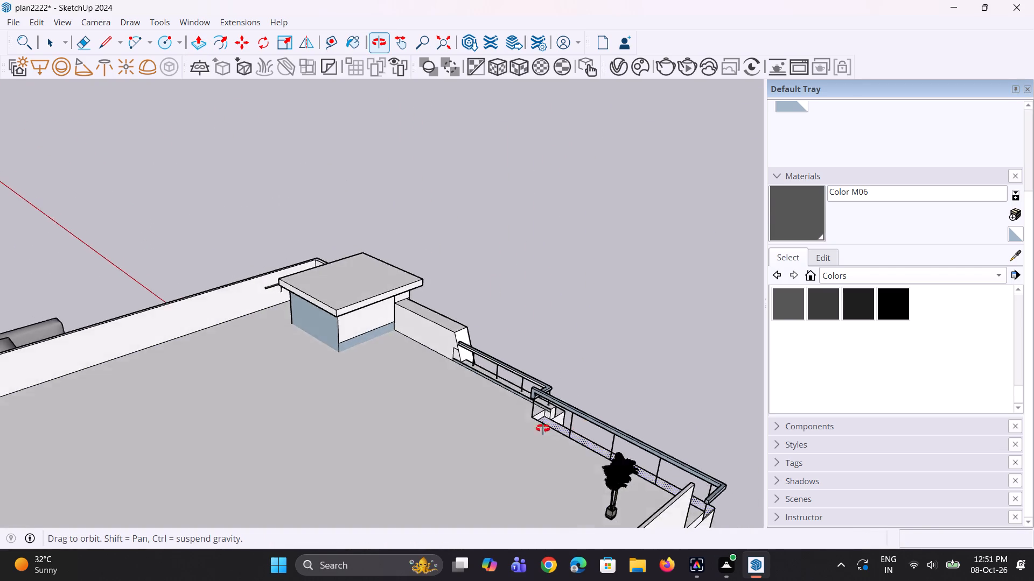
middle_drag(543, 428, 322, 423)
scroll(294, 448, up, 6)
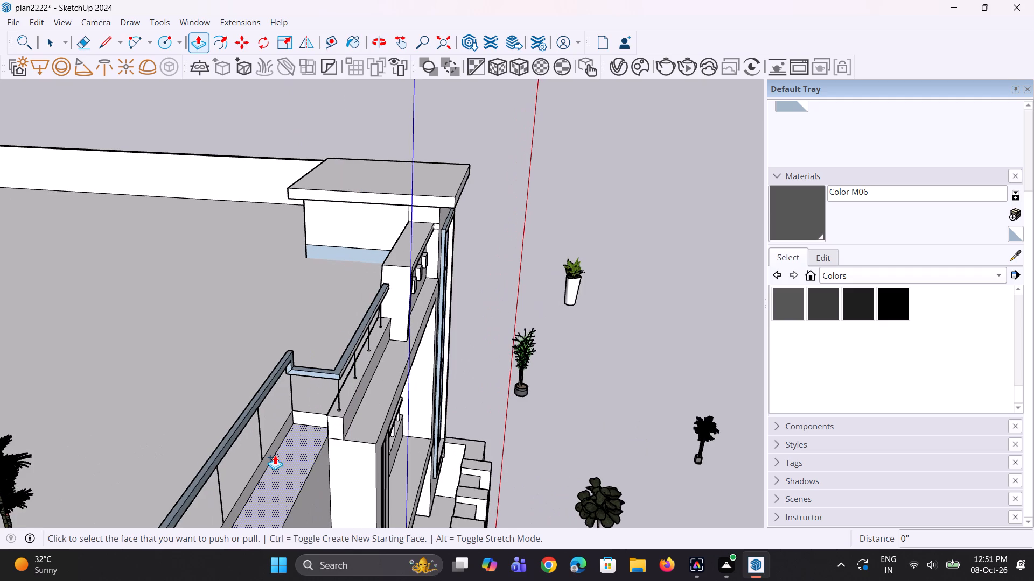
click(273, 455)
click(264, 451)
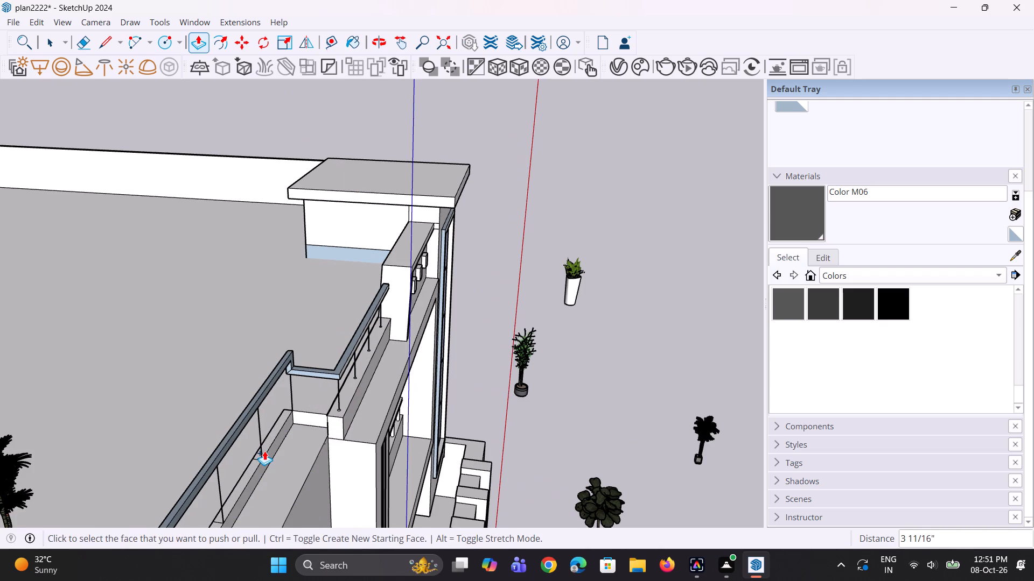
middle_drag(281, 450, 491, 451)
scroll(616, 442, up, 1)
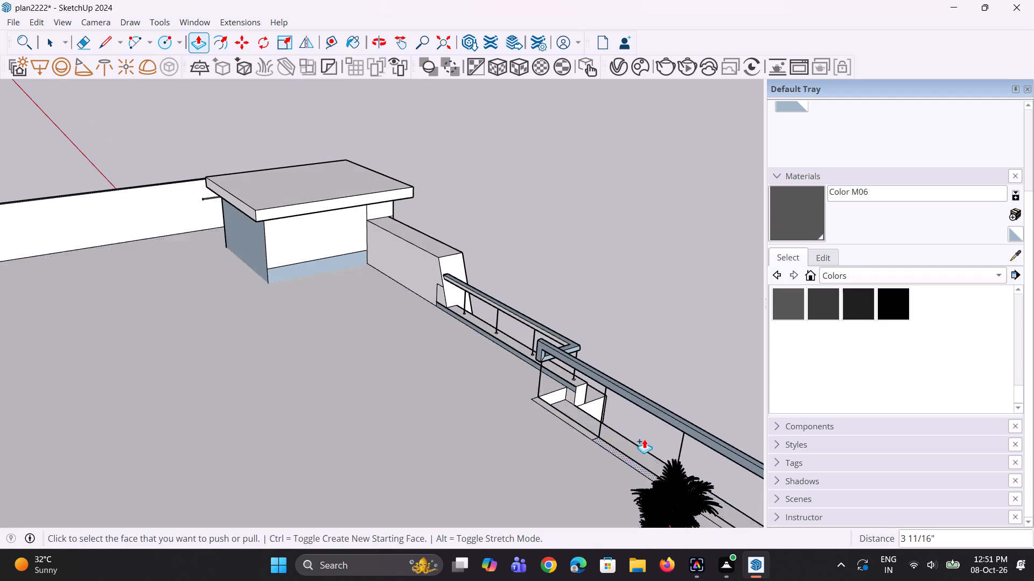
Extend the next ledge section beneath the longer railing 3 13/16" in towards the roof with Push/Pull.
scroll(644, 439, up, 2)
middle_drag(651, 483, 682, 442)
scroll(693, 411, up, 1)
click(694, 405)
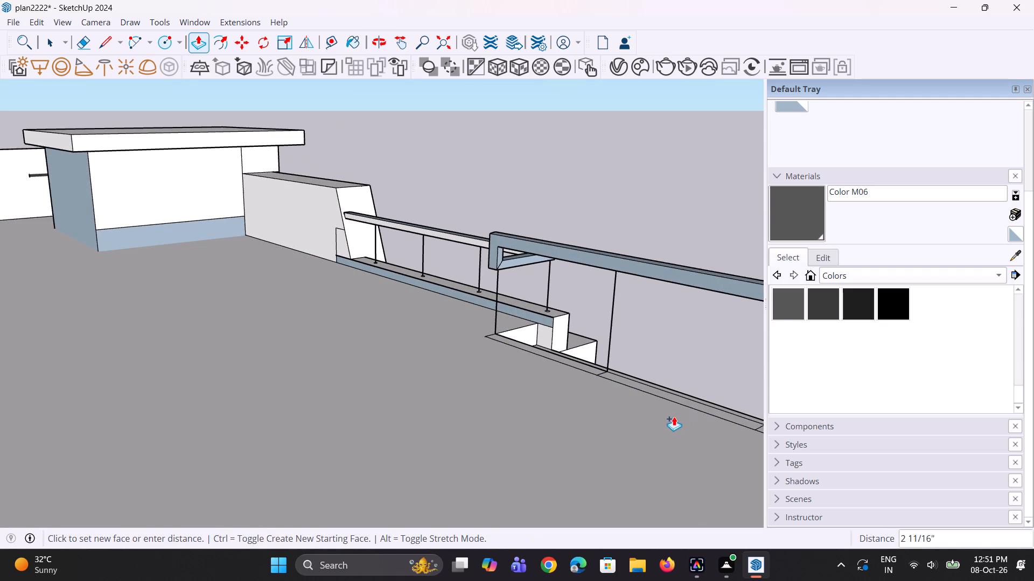
click(667, 419)
Push the last ledge section beneath the longer railing, next to the outer corner, 3 11/16" in towards the roof.
scroll(527, 437, down, 13)
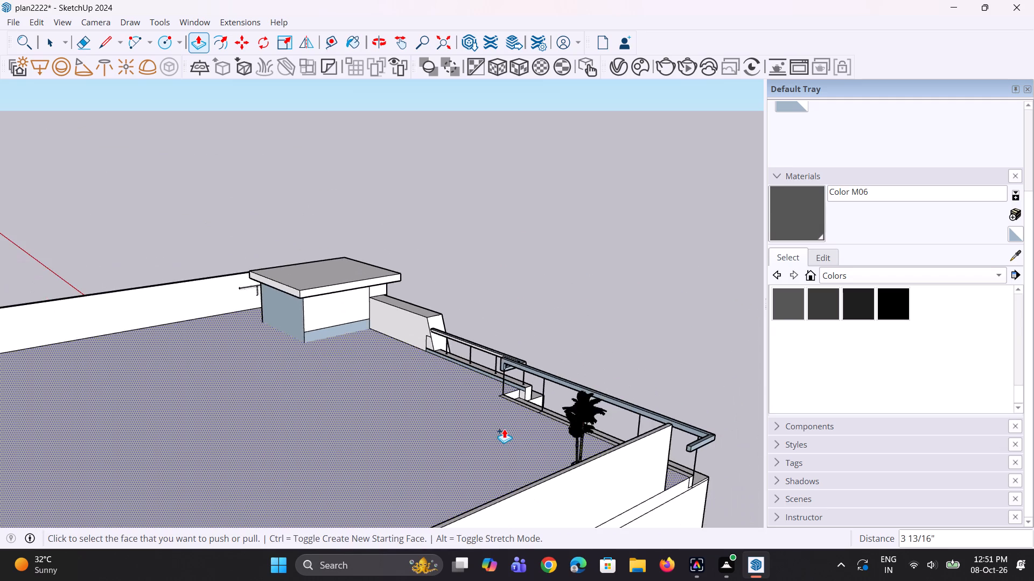
scroll(638, 452, down, 1)
middle_drag(639, 456, 327, 432)
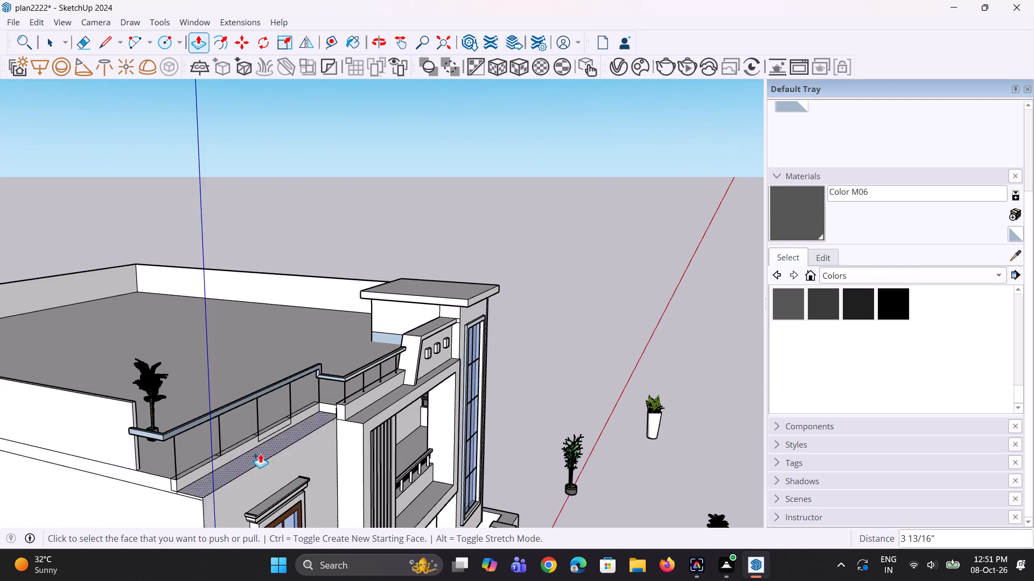
scroll(166, 483, up, 10)
middle_drag(205, 474, 213, 485)
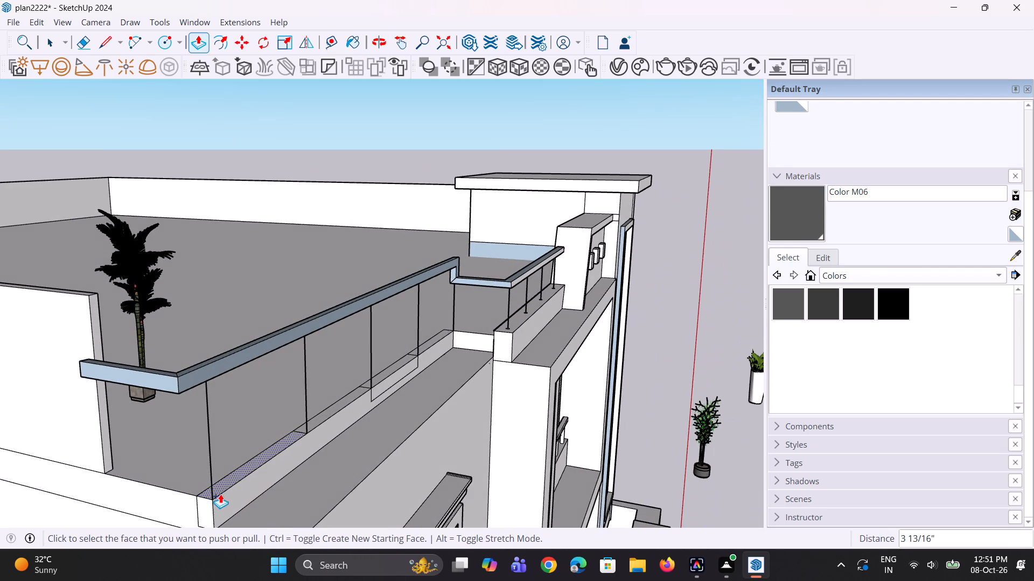
click(237, 503)
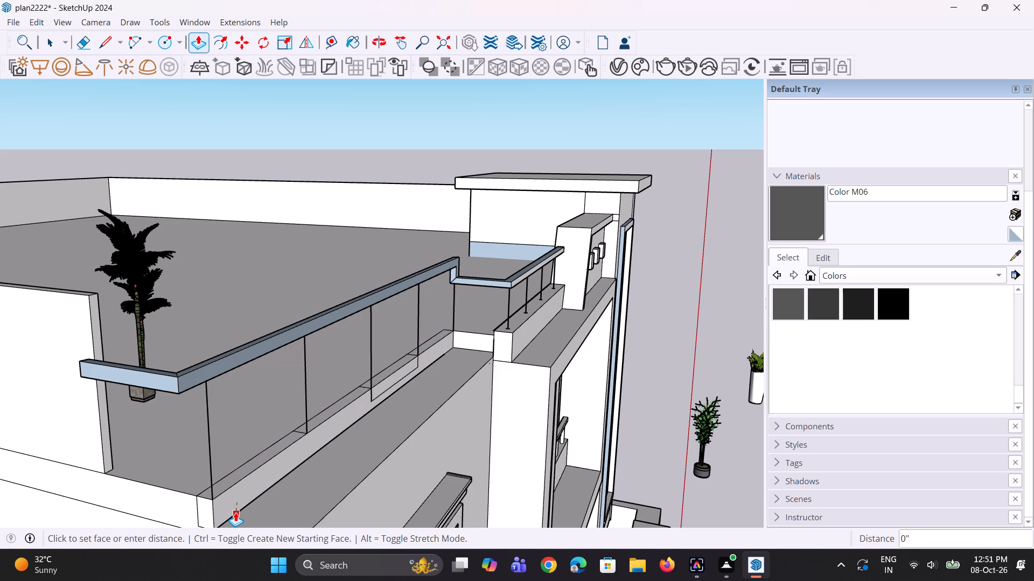
click(239, 518)
click(244, 497)
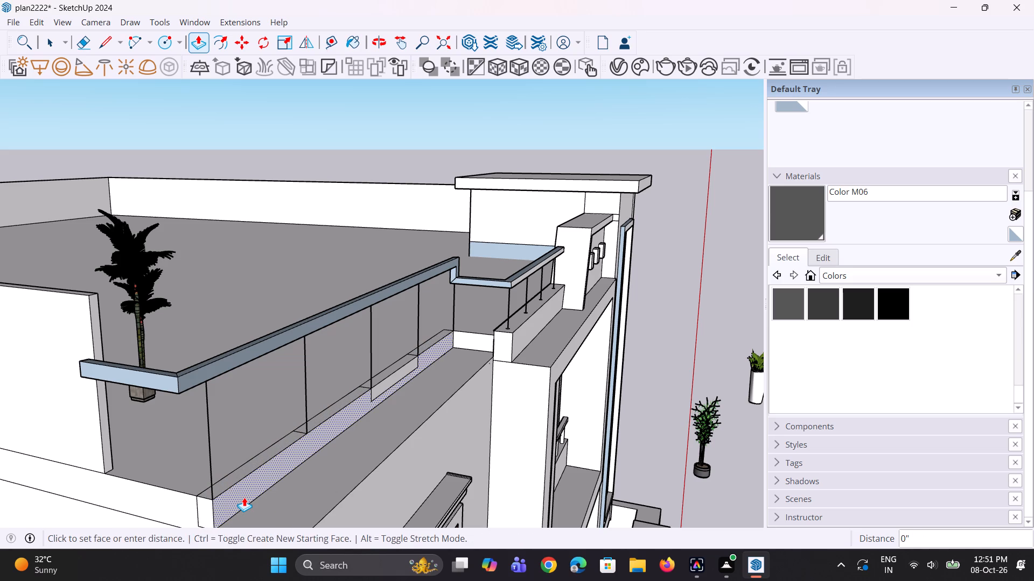
click(235, 467)
Pull the outer face of the ledge beneath the longer railing out 3 5/16", and repeat the pull on the recessed section between the posts.
scroll(231, 458, down, 3)
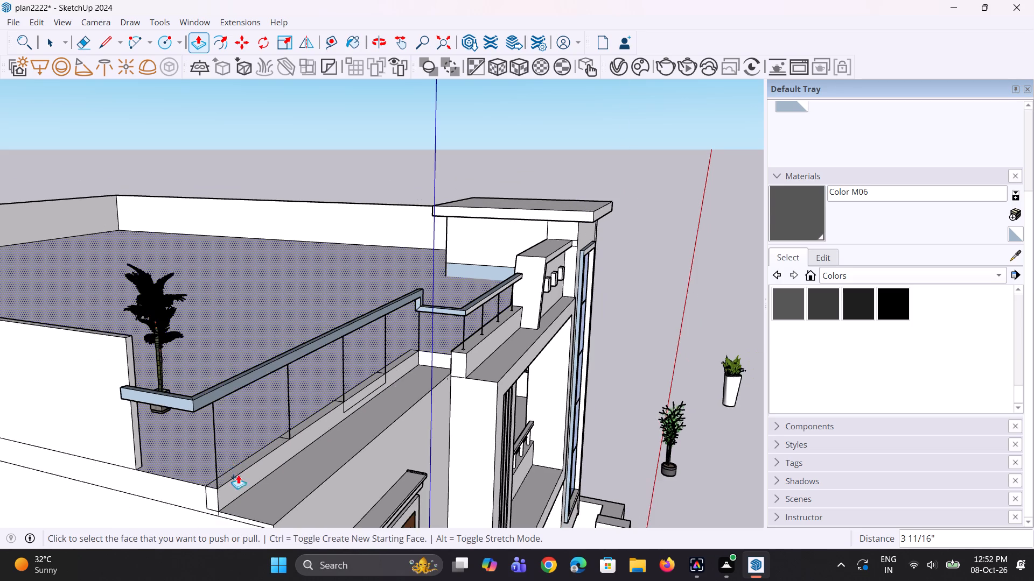
middle_drag(240, 478, 251, 494)
scroll(312, 451, up, 6)
click(315, 459)
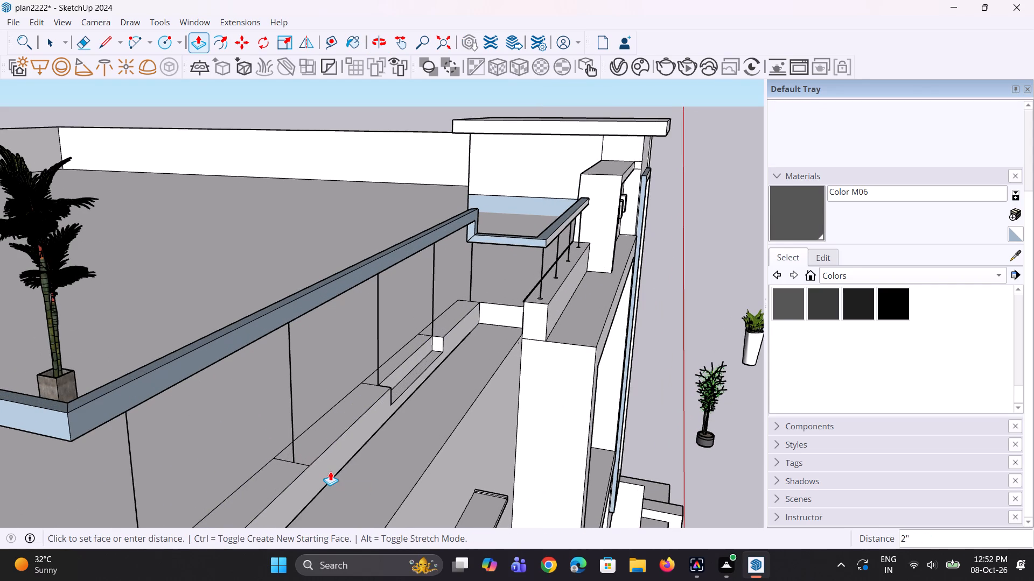
click(331, 471)
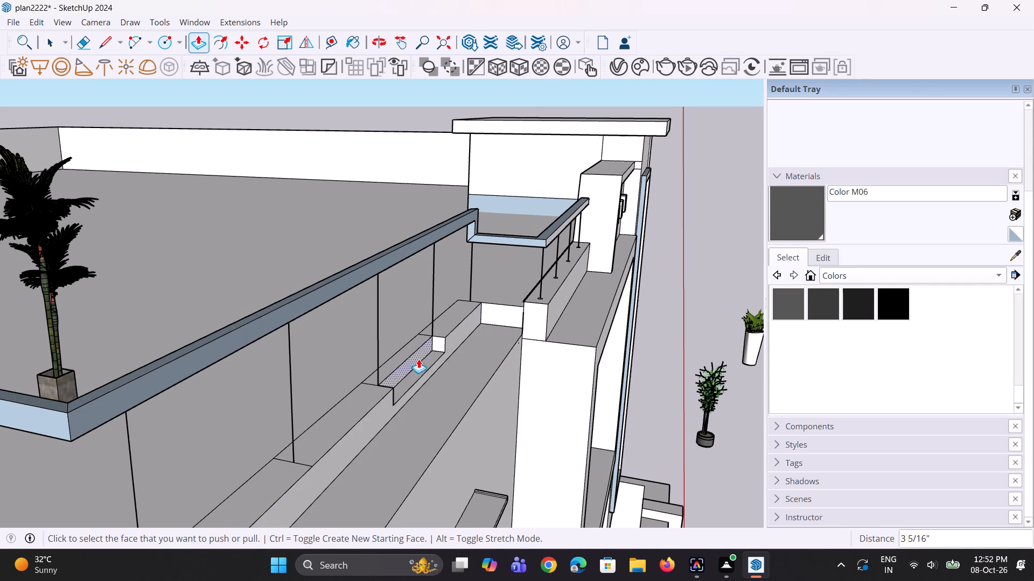
double_click(417, 358)
Erase the leftover seam edges across the top and outer face of the ledge beneath the longer railing.
middle_drag(399, 407, 398, 436)
scroll(413, 376, up, 2)
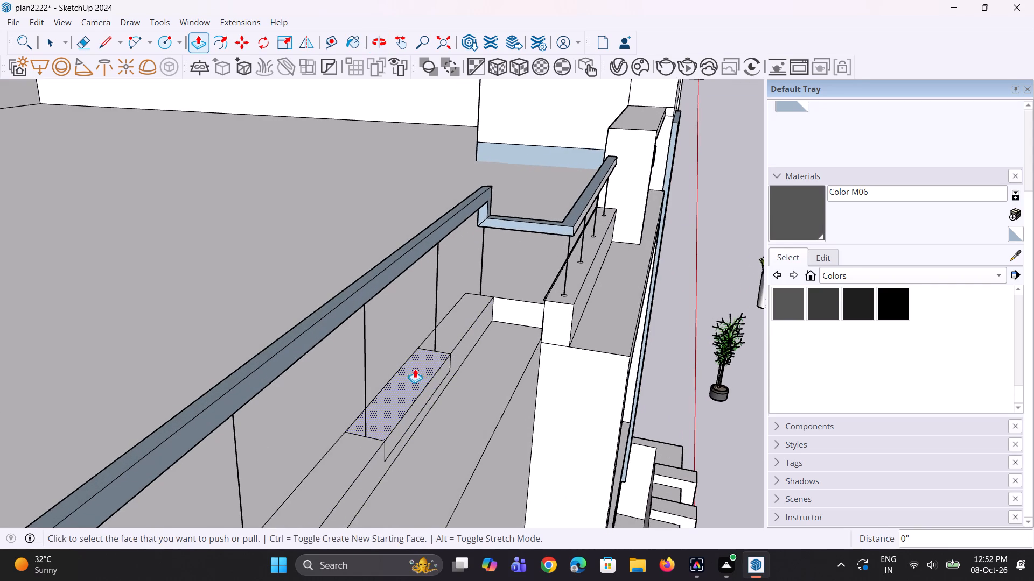
key(e)
scroll(448, 349, up, 2)
click(421, 351)
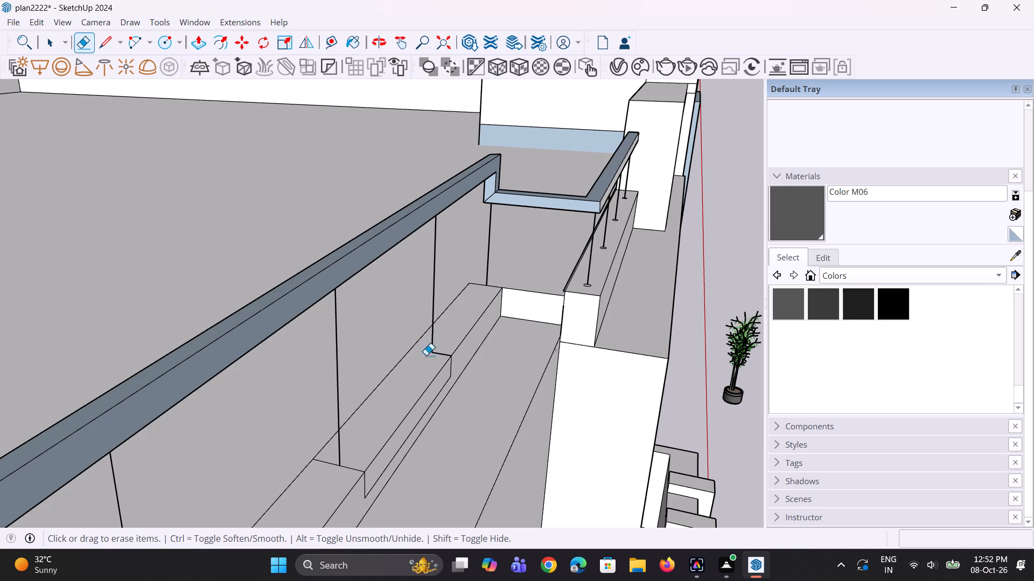
click(445, 356)
click(453, 366)
drag(452, 378, 446, 385)
click(445, 386)
click(365, 485)
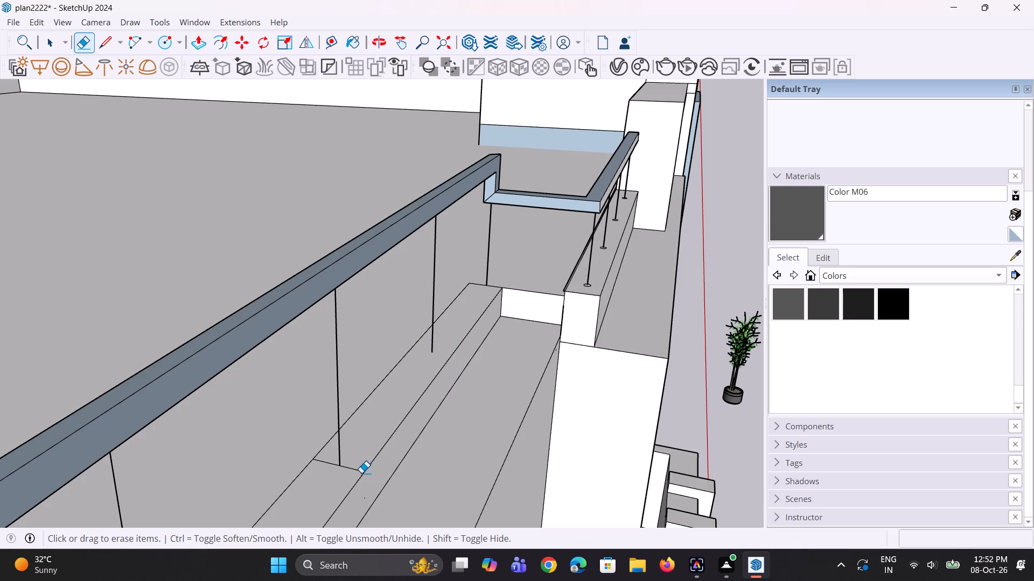
click(360, 472)
click(333, 463)
scroll(393, 410, down, 12)
scroll(348, 471, up, 5)
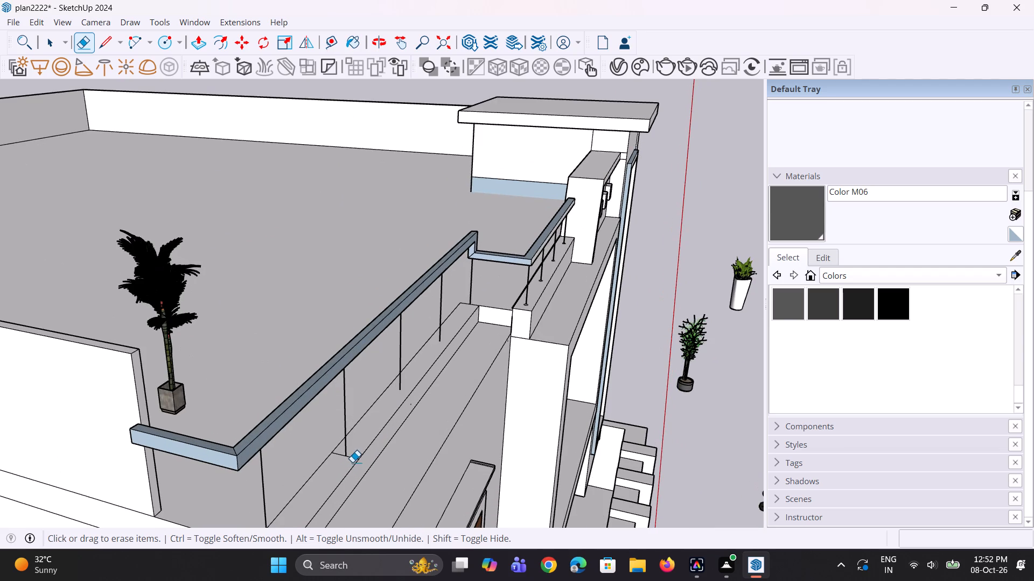
click(355, 458)
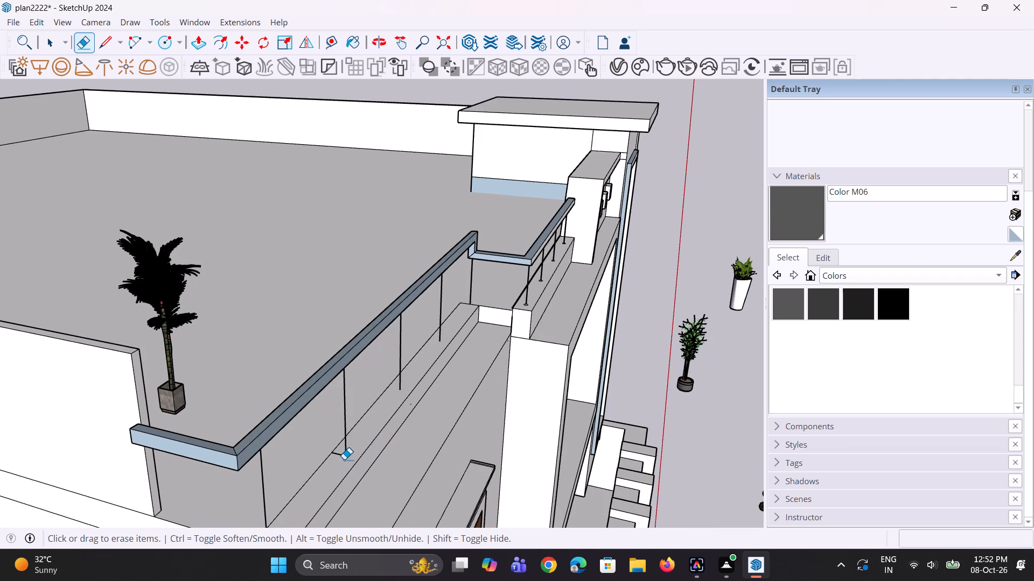
click(340, 455)
Erase the leftover edges on the ledge's end face at the outer corner so it merges with the side parapet face.
scroll(347, 430, down, 5)
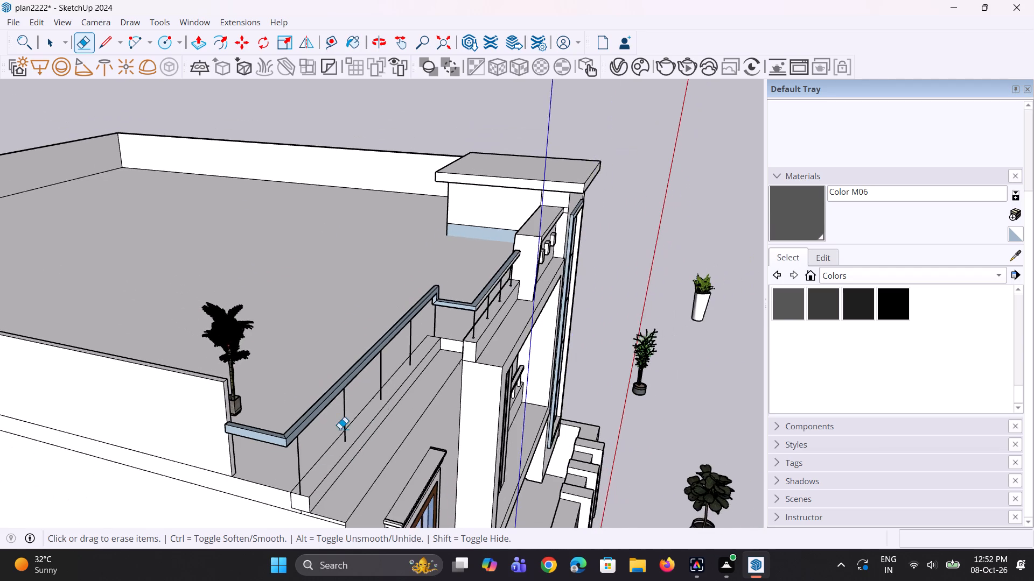
scroll(289, 511, up, 6)
middle_drag(306, 513, 318, 515)
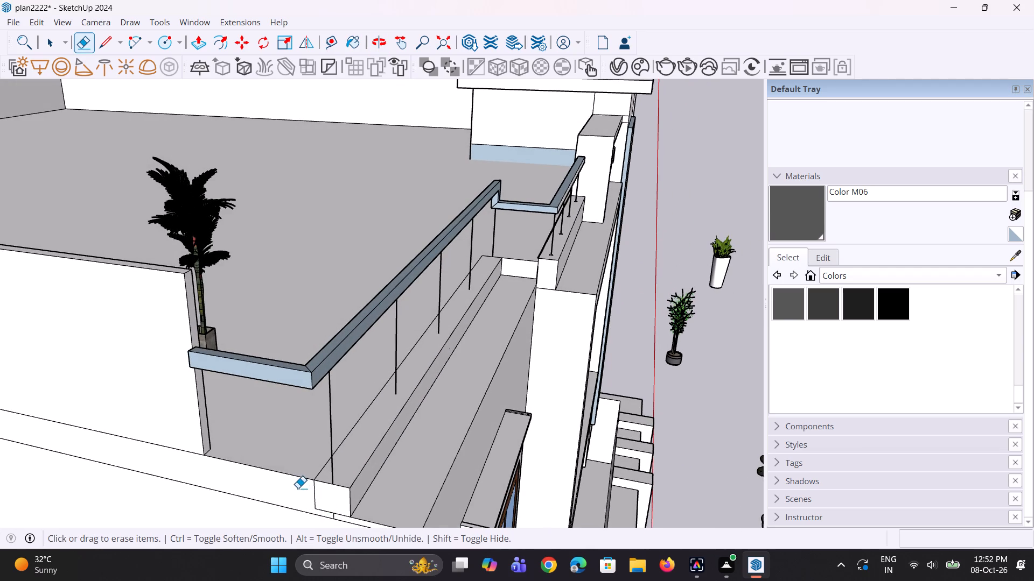
click(314, 495)
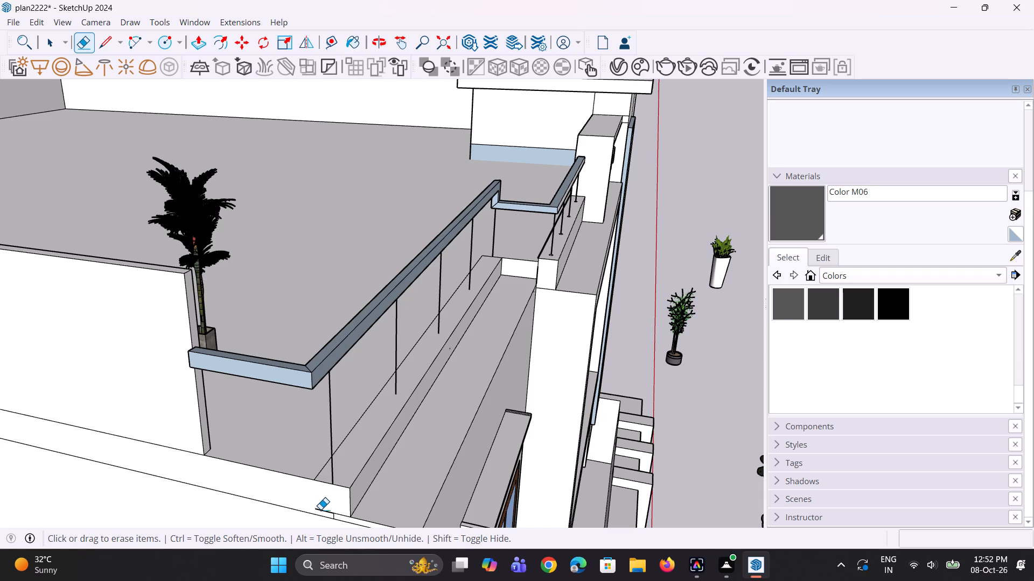
click(320, 509)
Push the low side parapet face at the corner 5 9/16" in towards the roof, forming a ledge beneath the short railing return.
key(p)
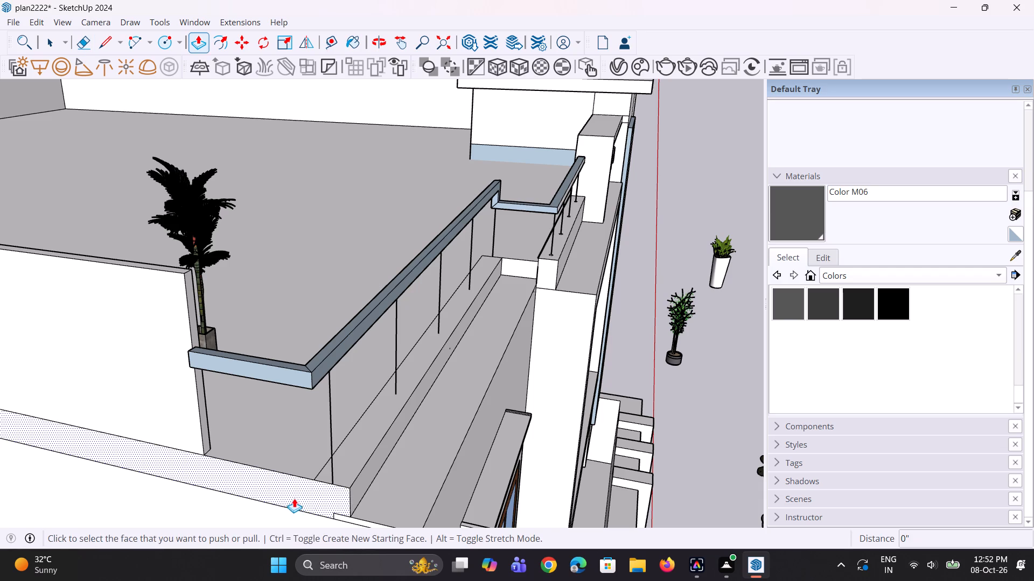
click(294, 494)
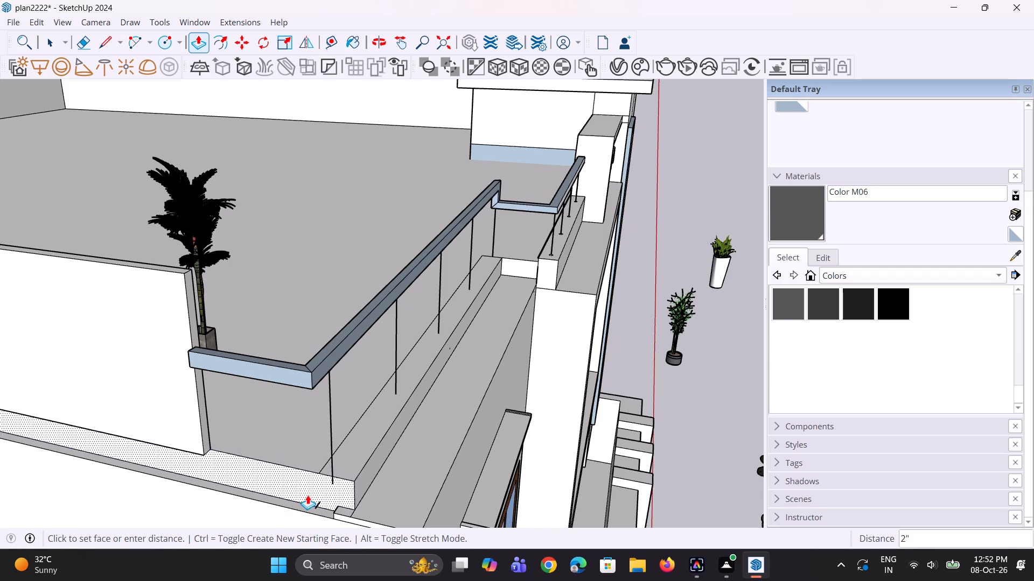
key(Escape)
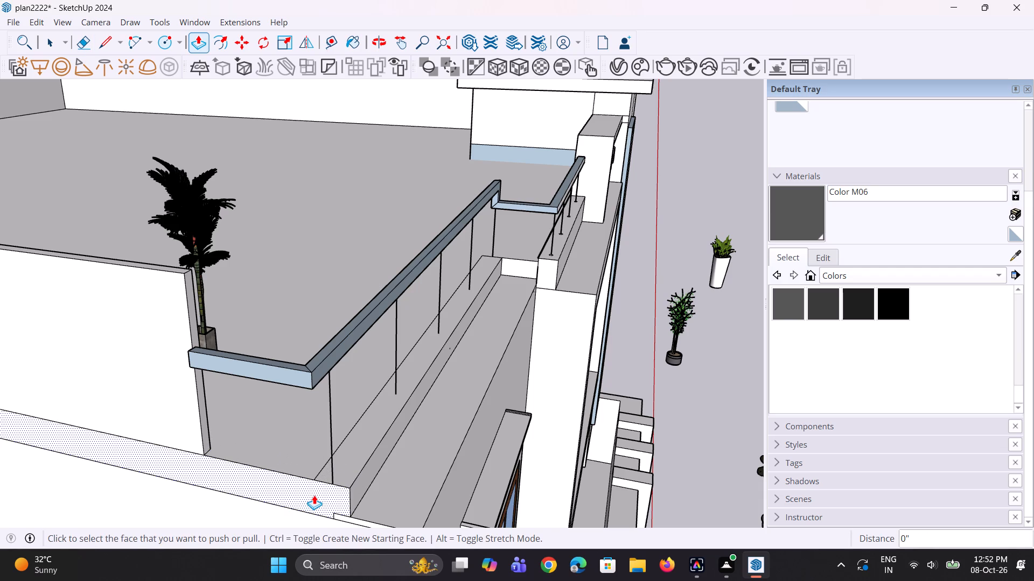
click(317, 491)
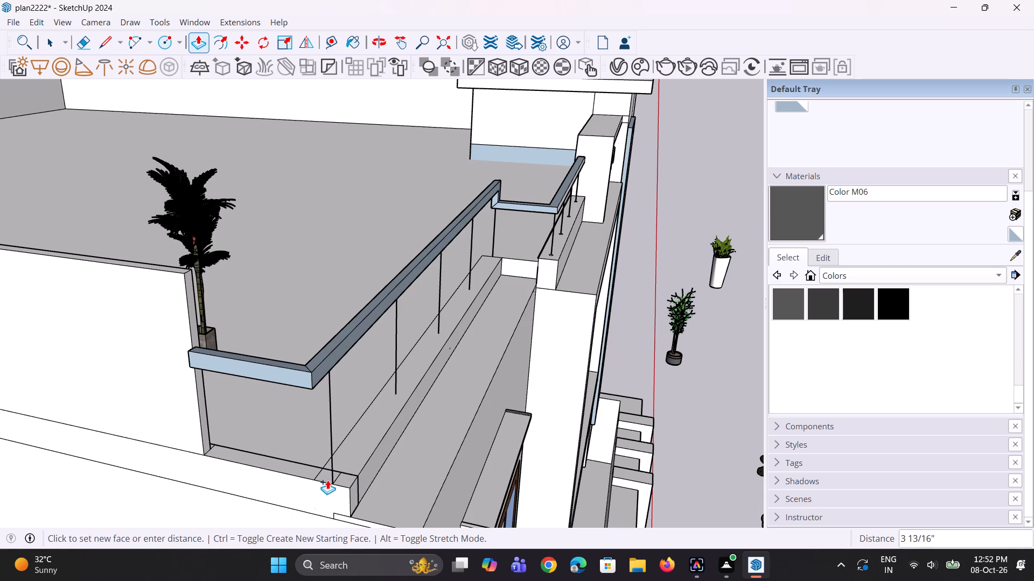
click(332, 476)
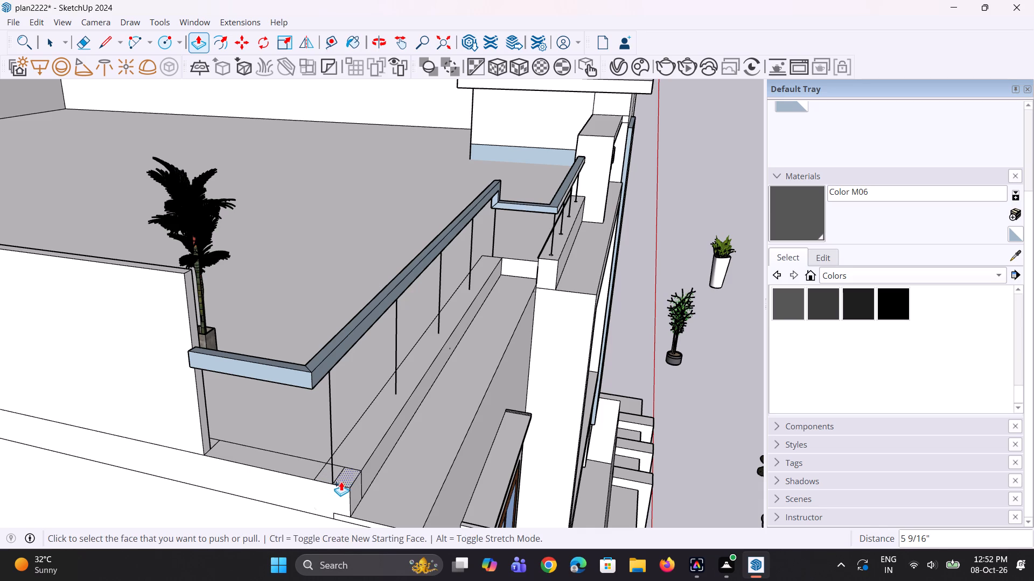
Erase the leftover seam edges where the two ledges meet at the railing's outer corner.
middle_drag(341, 491, 375, 519)
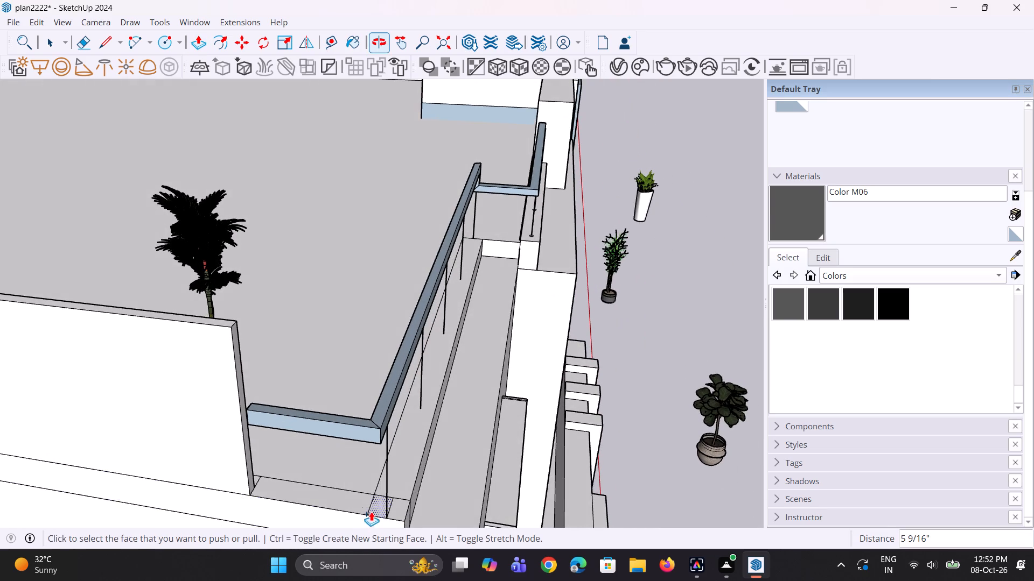
scroll(364, 506, down, 3)
middle_drag(388, 528, 362, 530)
scroll(365, 506, up, 5)
scroll(357, 481, down, 8)
scroll(353, 474, up, 7)
key(e)
scroll(377, 498, up, 5)
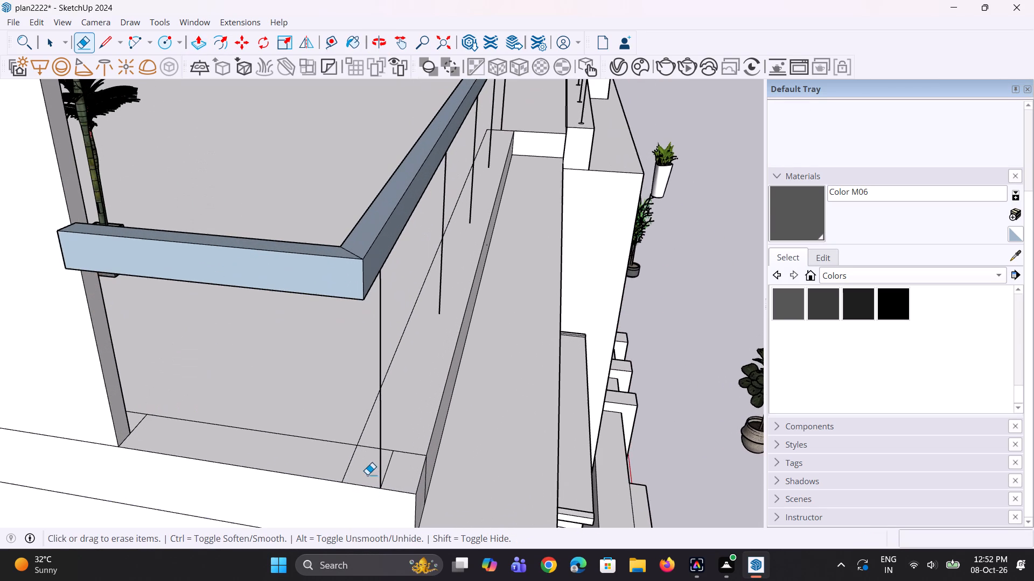
click(353, 459)
click(390, 467)
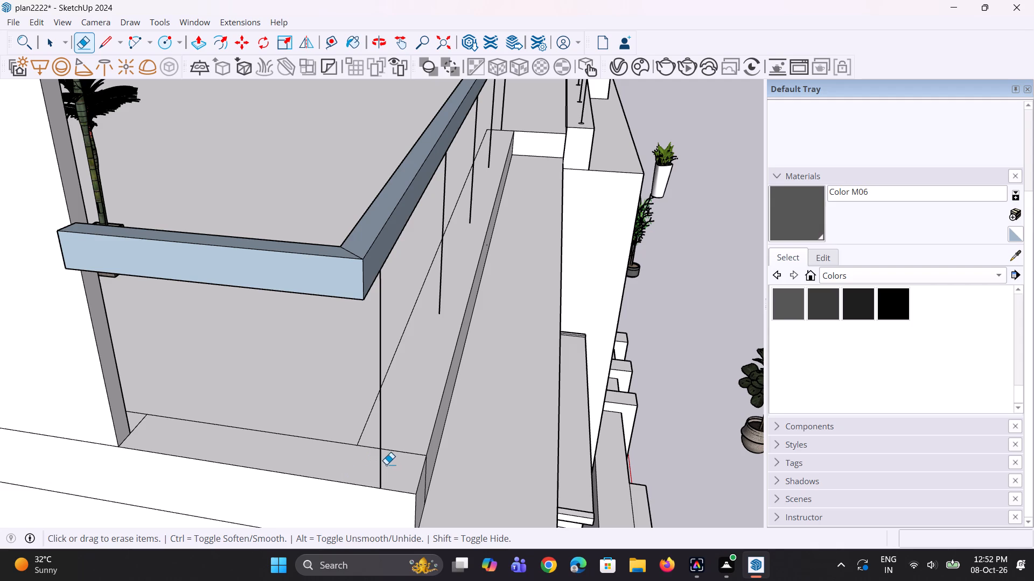
middle_drag(436, 499, 360, 480)
click(355, 444)
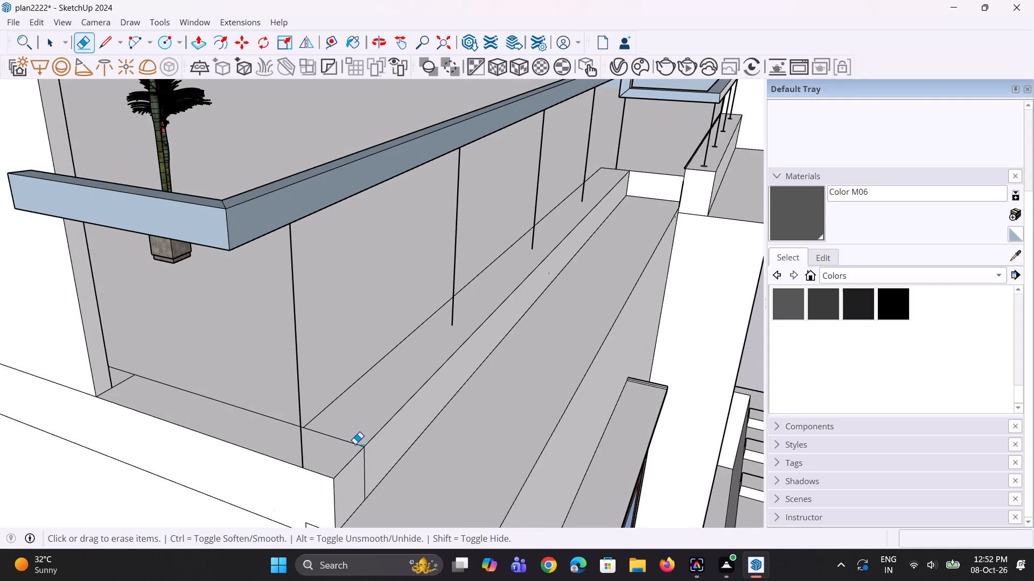
click(365, 457)
Pull the low side parapet face out 1 3/4" with Push/Pull, and repeat the pull on the lower ledge's narrow end face.
middle_click(339, 483)
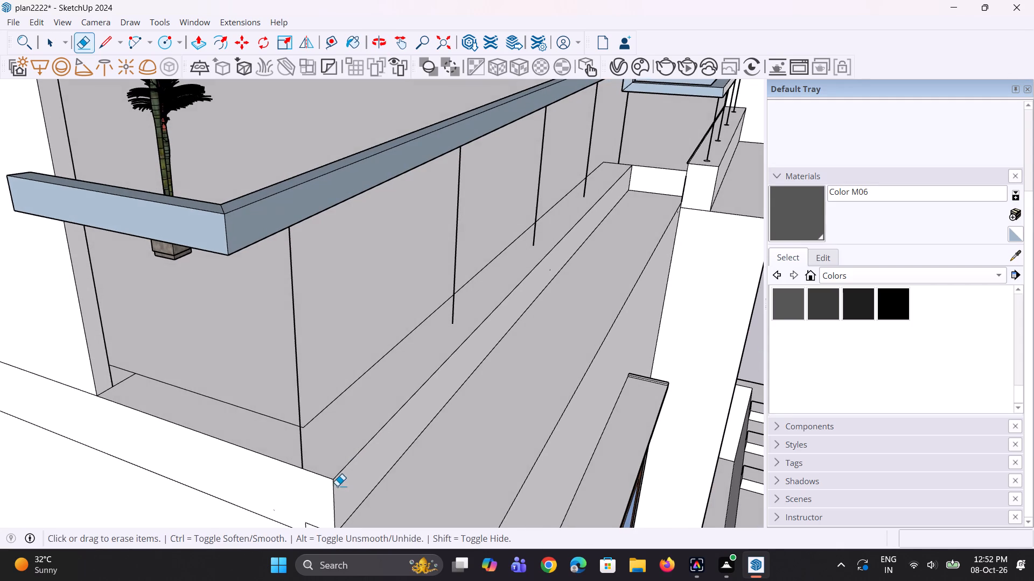
key(p)
click(311, 487)
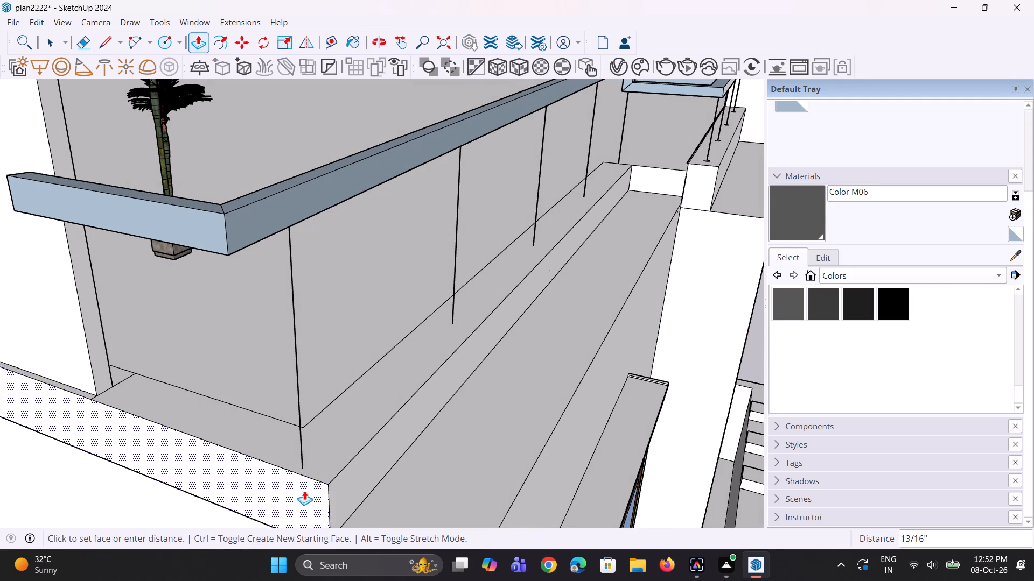
click(297, 495)
scroll(229, 471, down, 1)
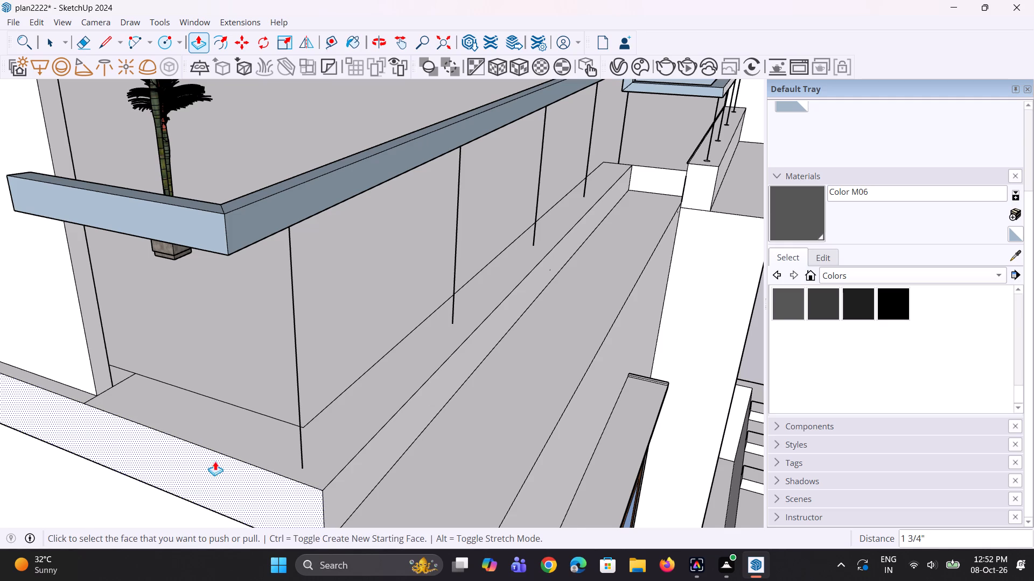
scroll(215, 461, down, 8)
middle_drag(220, 504, 206, 478)
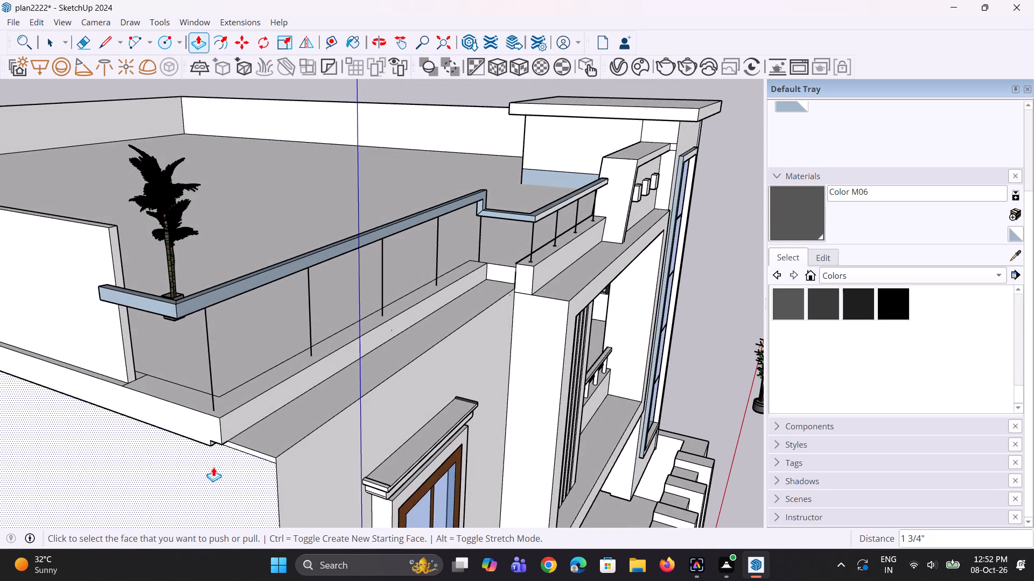
scroll(219, 463, up, 2)
double_click(247, 448)
scroll(247, 467, down, 2)
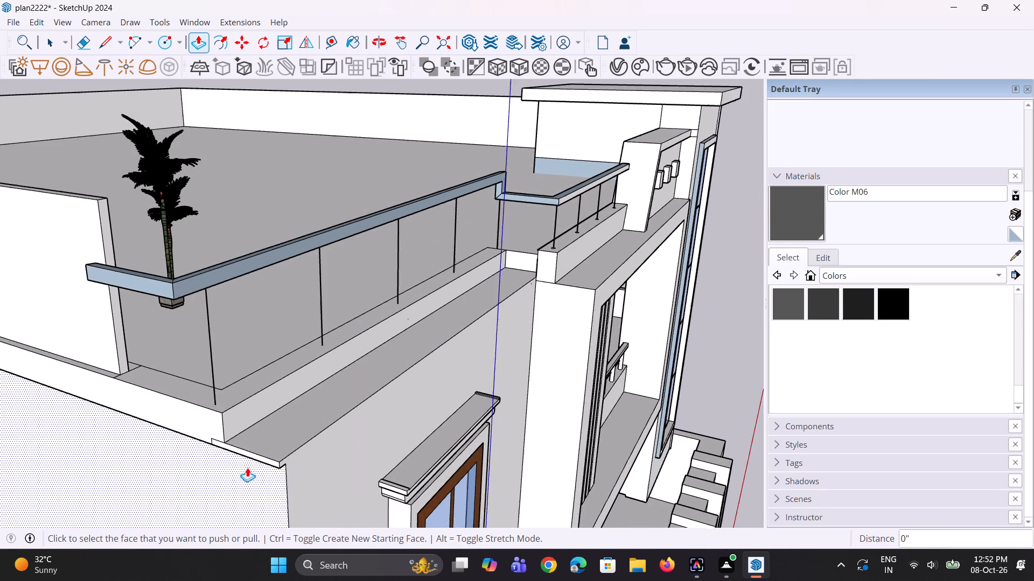
Erase the short leftover edge where the lower ledge's end meets the side parapet face.
middle_drag(261, 481, 253, 481)
middle_drag(251, 470, 256, 484)
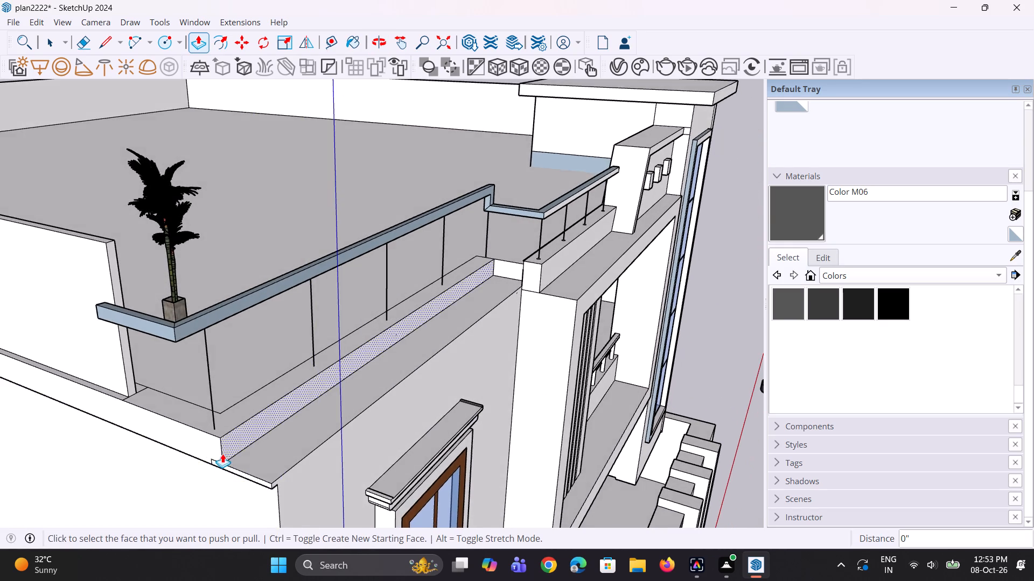
scroll(222, 454, up, 2)
key(e)
click(211, 462)
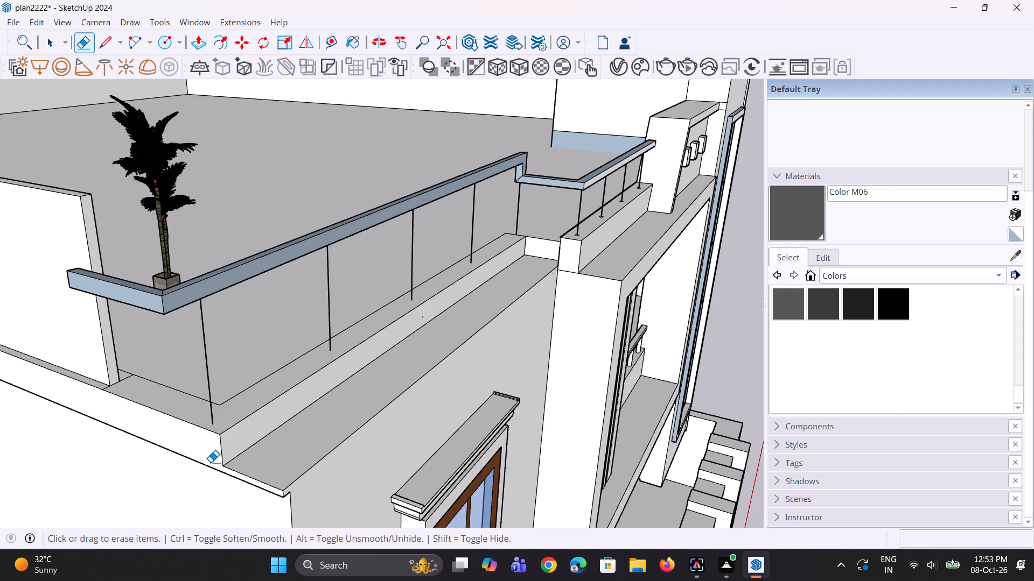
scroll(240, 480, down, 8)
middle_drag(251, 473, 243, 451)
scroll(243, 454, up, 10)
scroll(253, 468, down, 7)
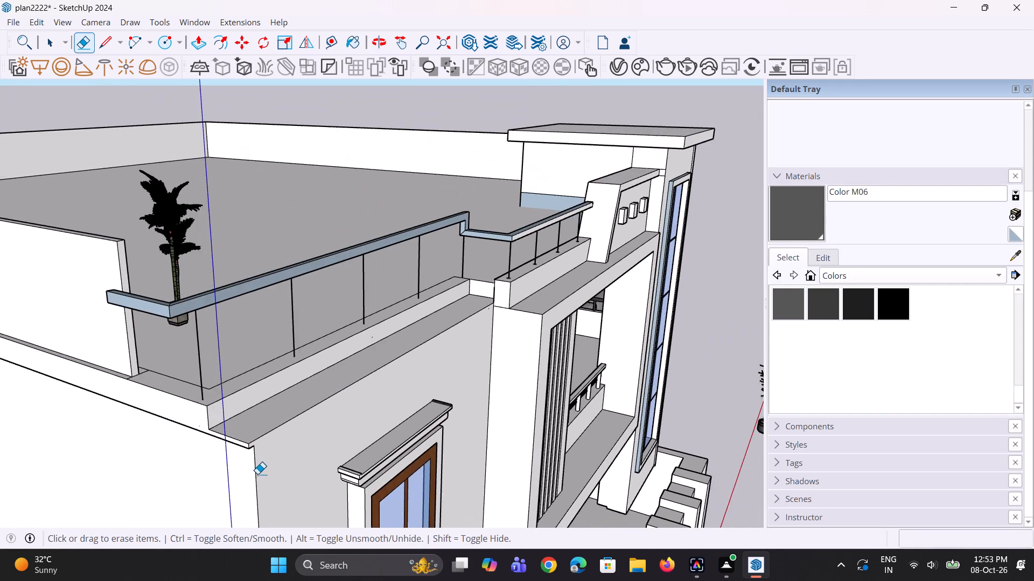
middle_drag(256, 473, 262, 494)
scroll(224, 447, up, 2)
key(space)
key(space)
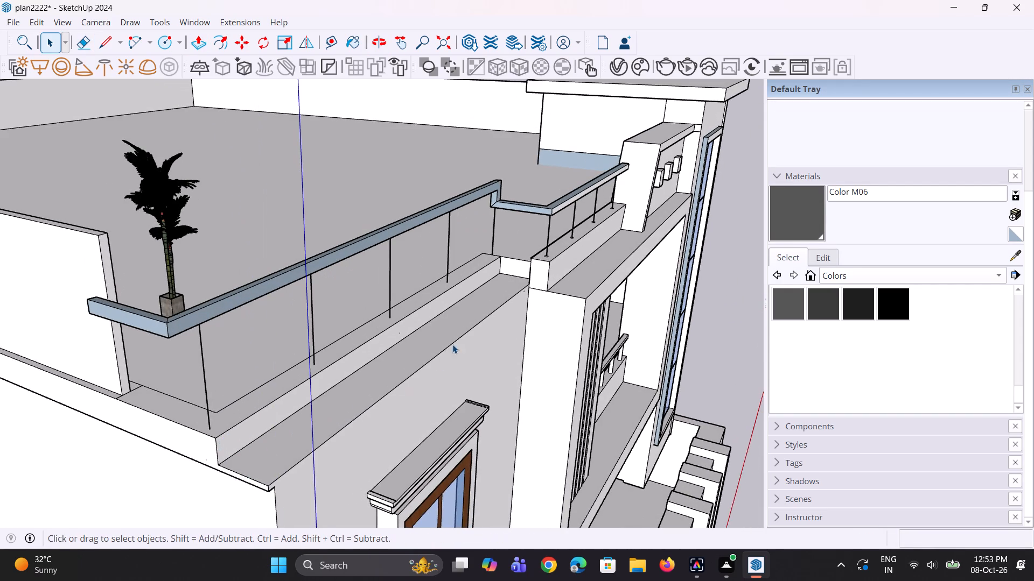
Copy the base circle of the short railing's first post about 3' 4 5/16" to the nearest post foot on the long ledge.
key(space)
scroll(548, 242, up, 6)
middle_drag(568, 269, 559, 341)
scroll(555, 337, up, 5)
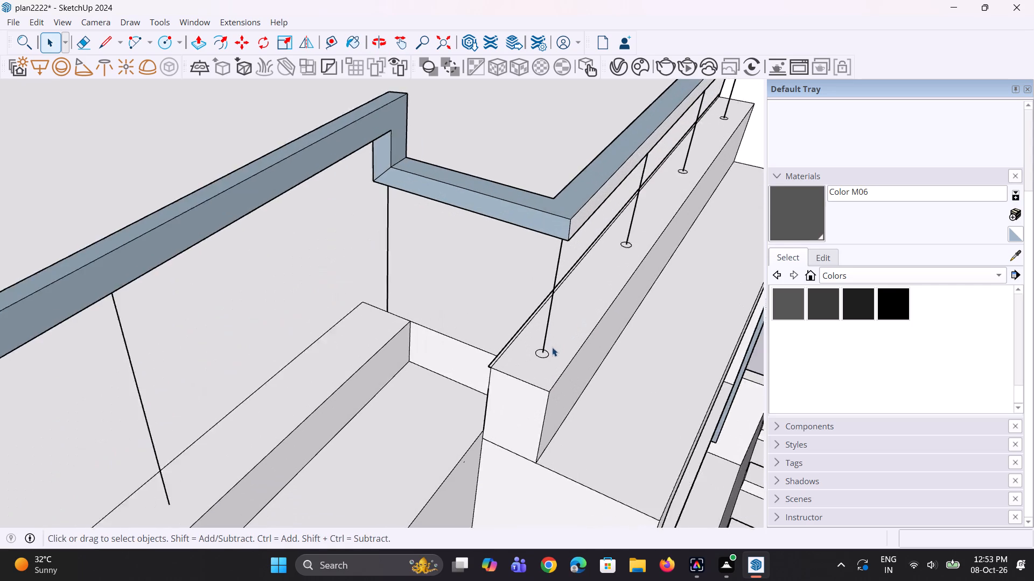
scroll(552, 347, up, 4)
click(539, 356)
key(m)
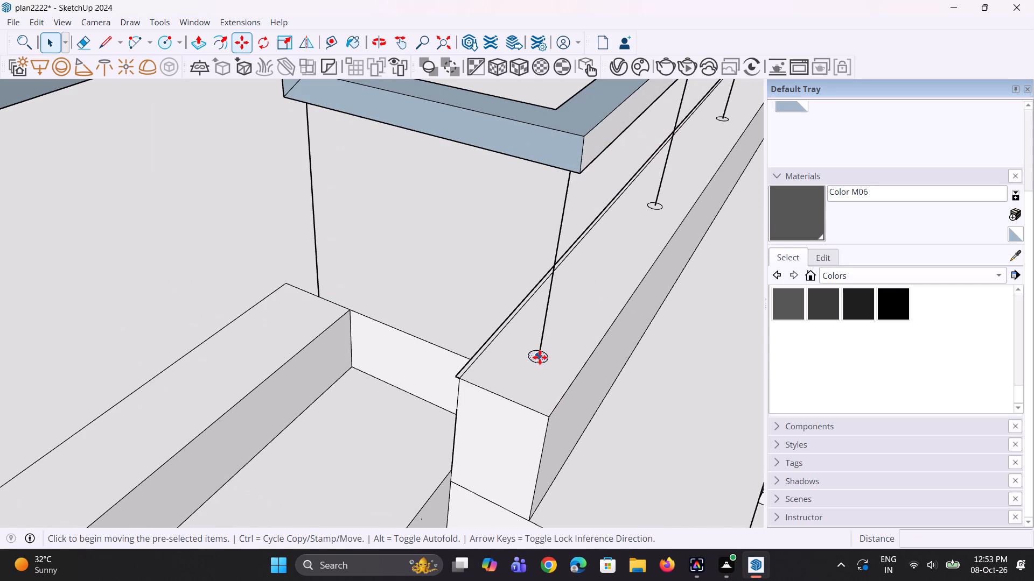
click(543, 355)
scroll(392, 313, down, 2)
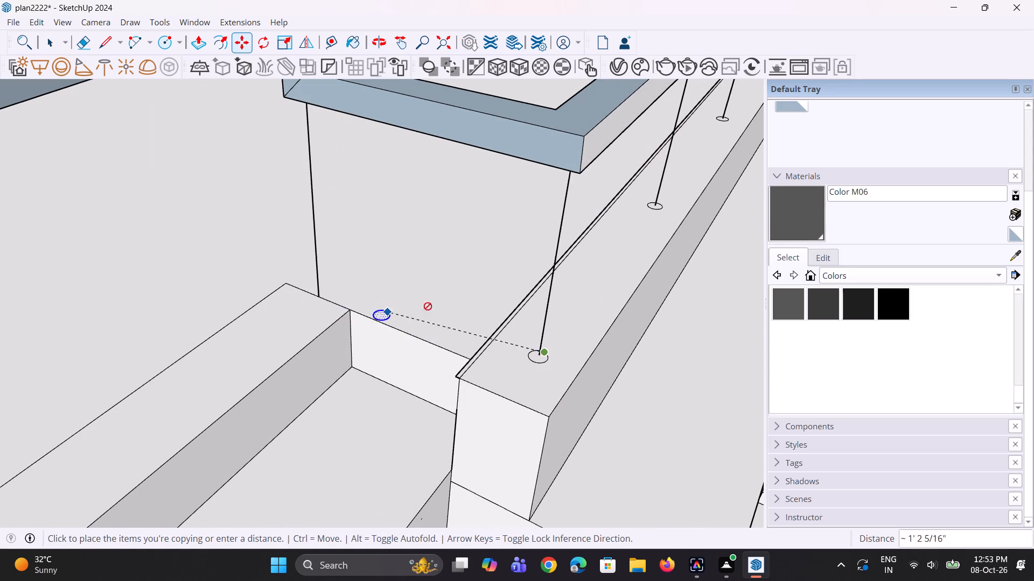
scroll(428, 306, down, 4)
scroll(191, 450, up, 3)
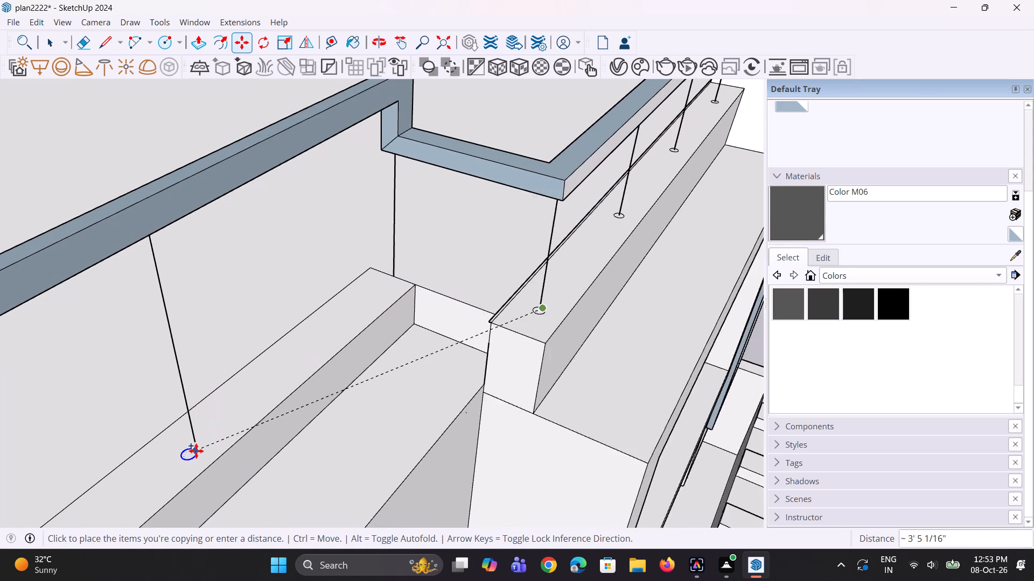
scroll(196, 451, up, 1)
click(200, 436)
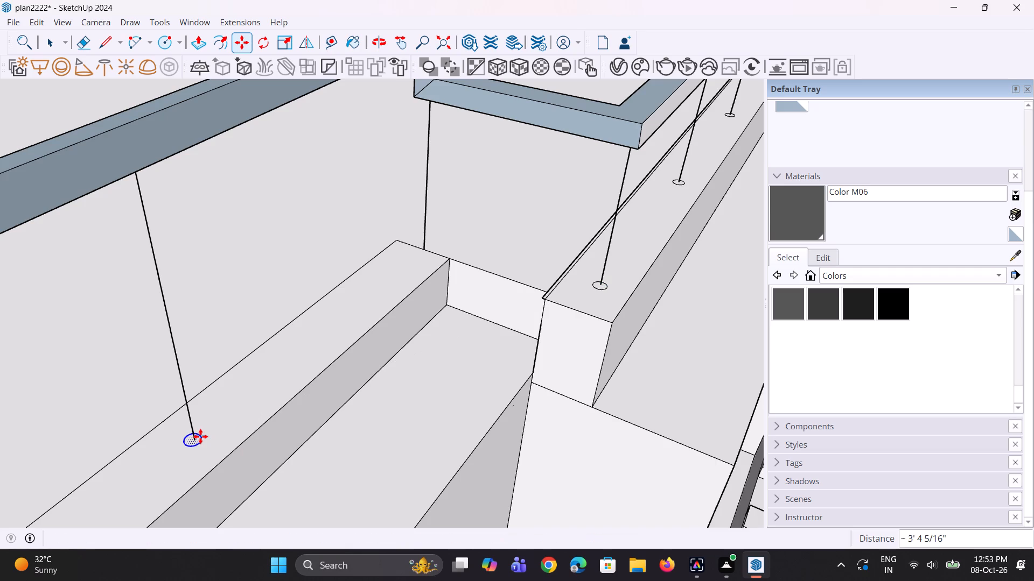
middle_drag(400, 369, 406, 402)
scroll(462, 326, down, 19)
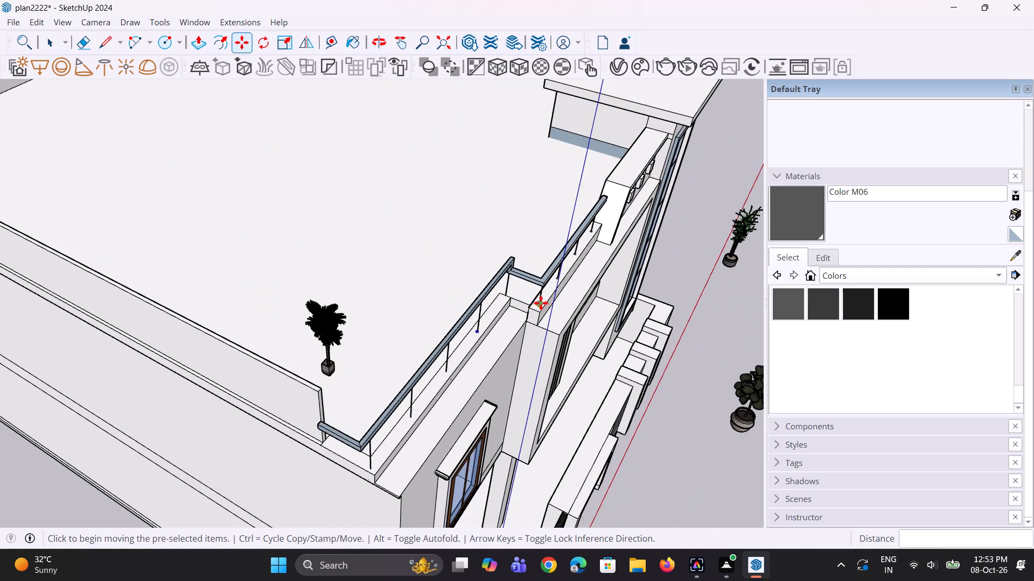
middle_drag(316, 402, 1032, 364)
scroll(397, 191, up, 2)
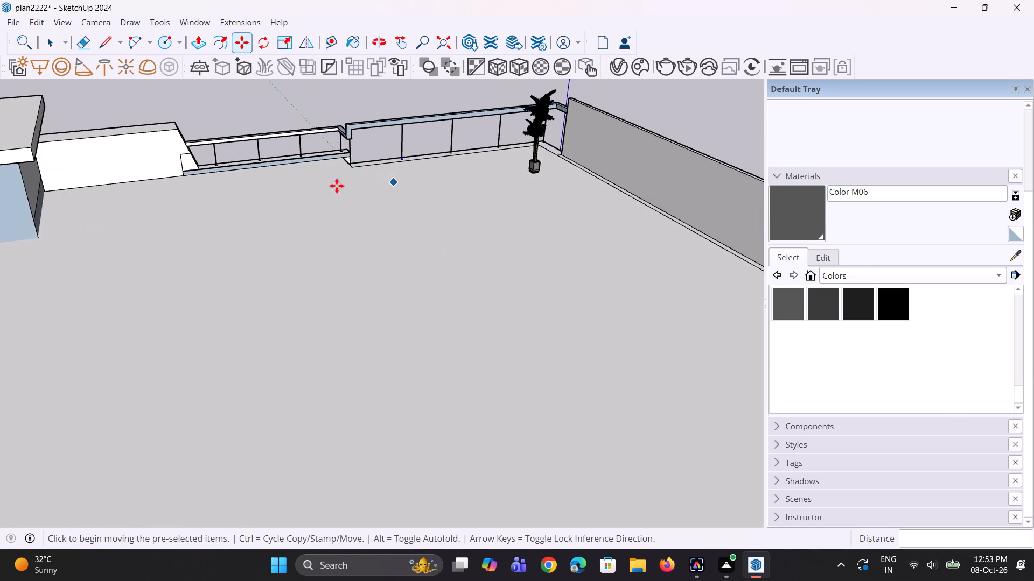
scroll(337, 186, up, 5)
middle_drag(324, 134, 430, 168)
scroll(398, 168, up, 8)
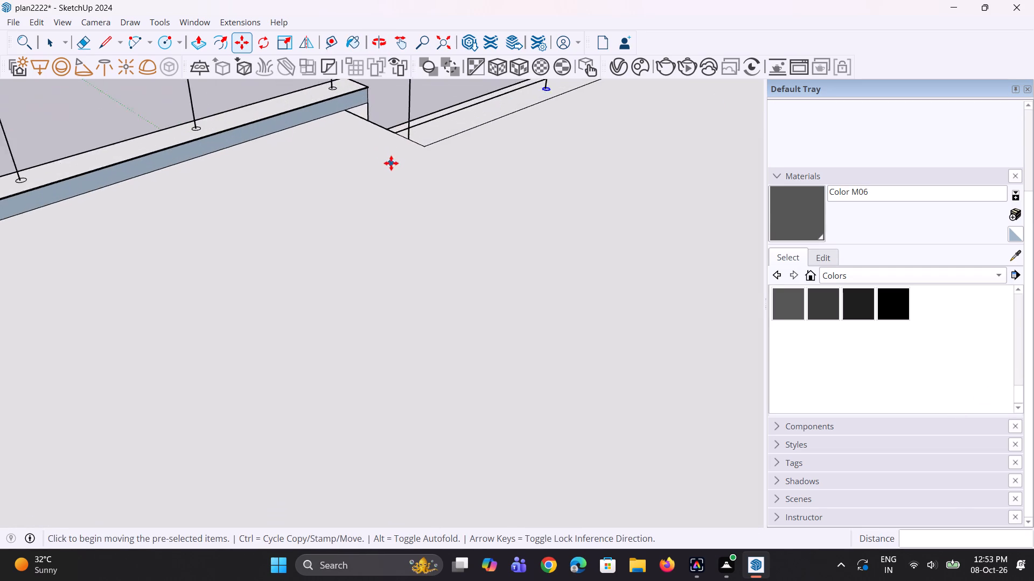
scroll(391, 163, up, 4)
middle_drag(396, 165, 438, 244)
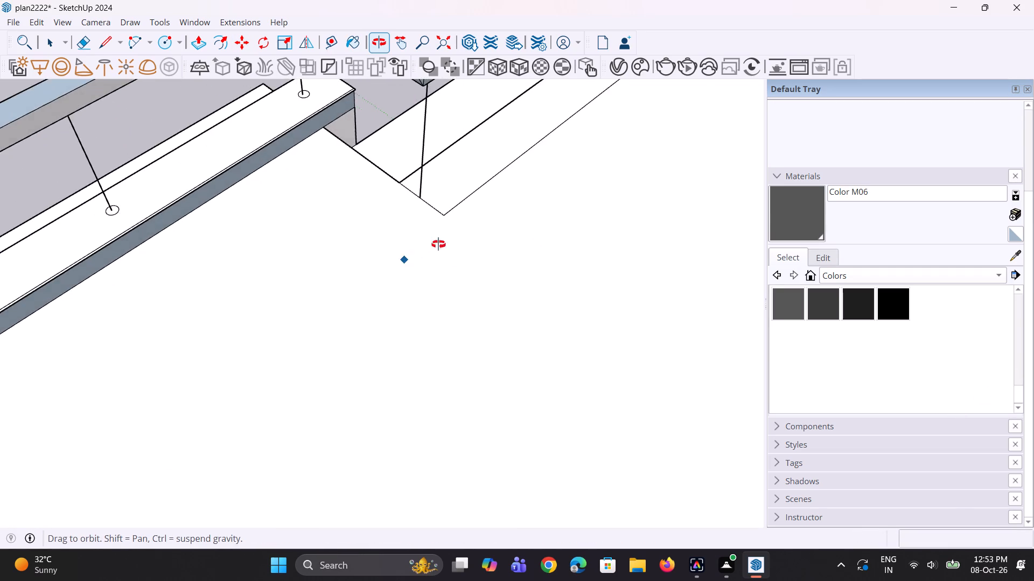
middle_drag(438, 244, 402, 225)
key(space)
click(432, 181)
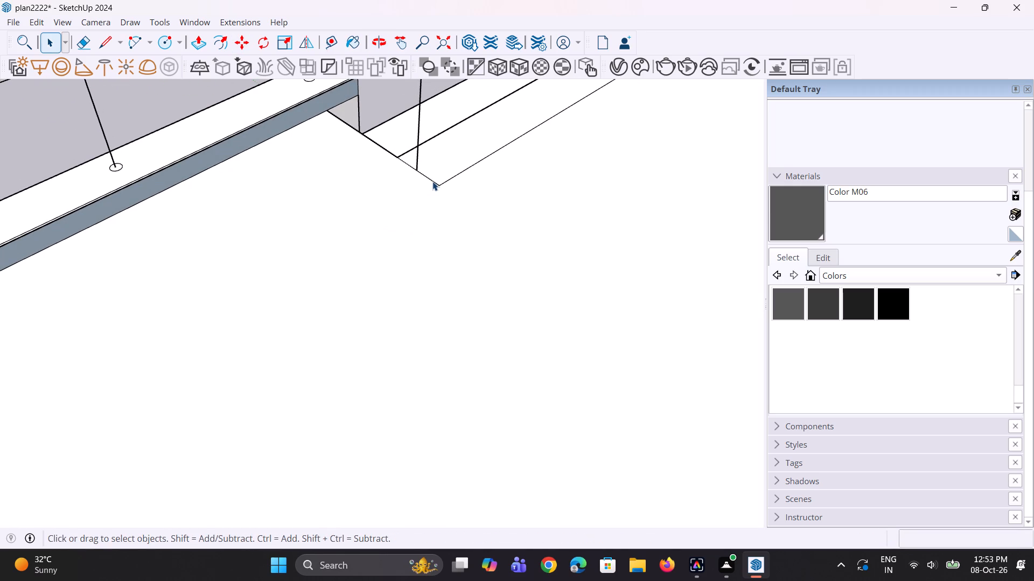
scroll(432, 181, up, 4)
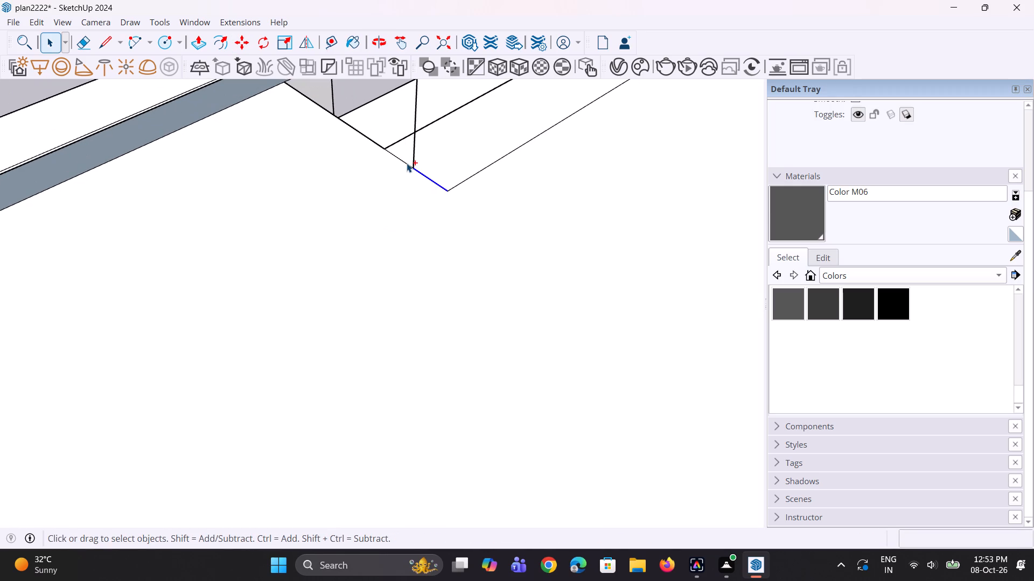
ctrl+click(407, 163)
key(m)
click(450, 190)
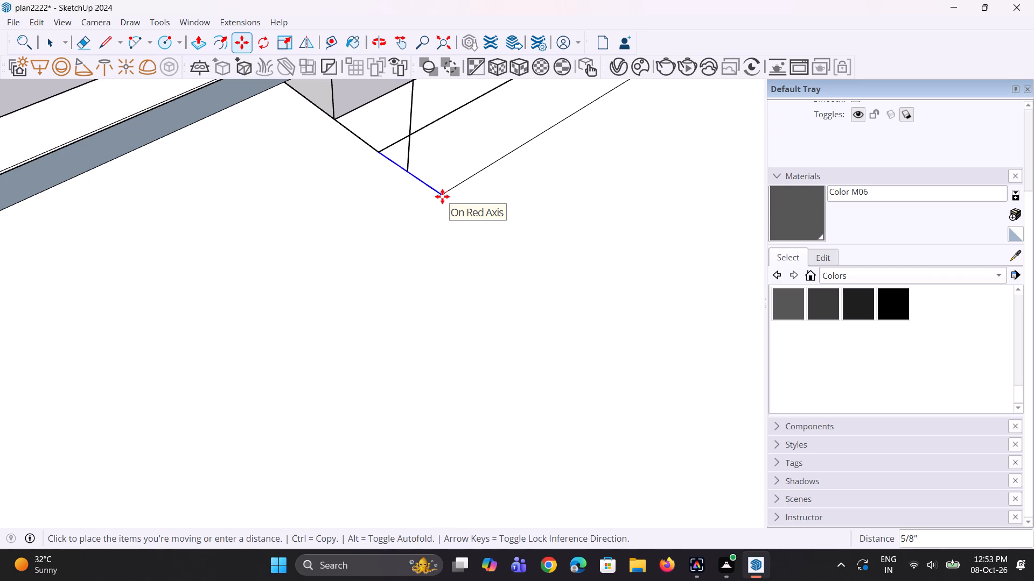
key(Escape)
Draw a circle of about 1 1/4" radius centred on the foot of the next post along the long ledge.
scroll(382, 217, down, 17)
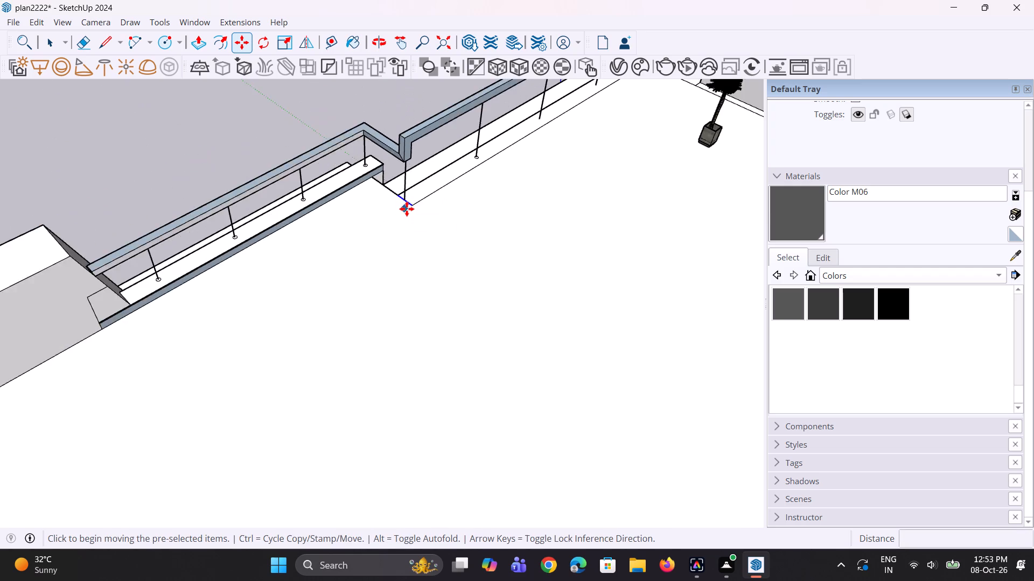
scroll(407, 209, down, 3)
middle_drag(299, 257, 799, 193)
middle_drag(234, 180, 426, 260)
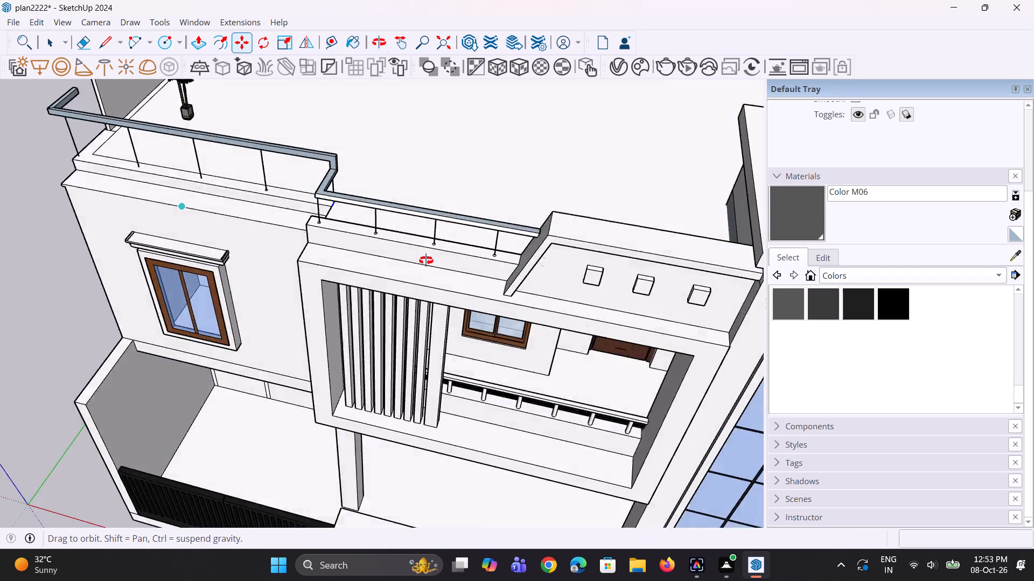
middle_drag(426, 260, 543, 265)
scroll(497, 240, down, 5)
scroll(234, 274, up, 10)
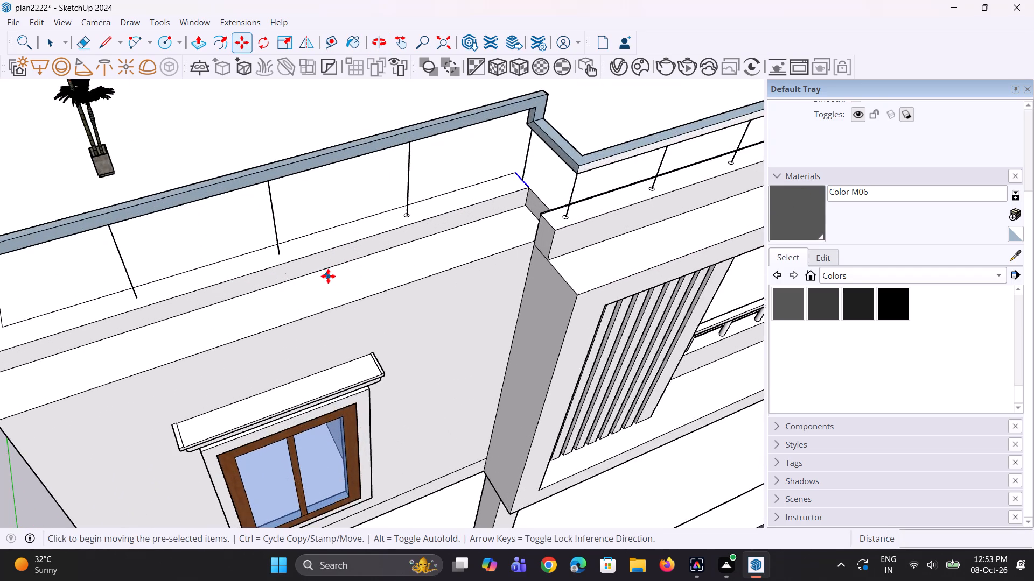
key(c)
scroll(302, 280, up, 7)
click(263, 240)
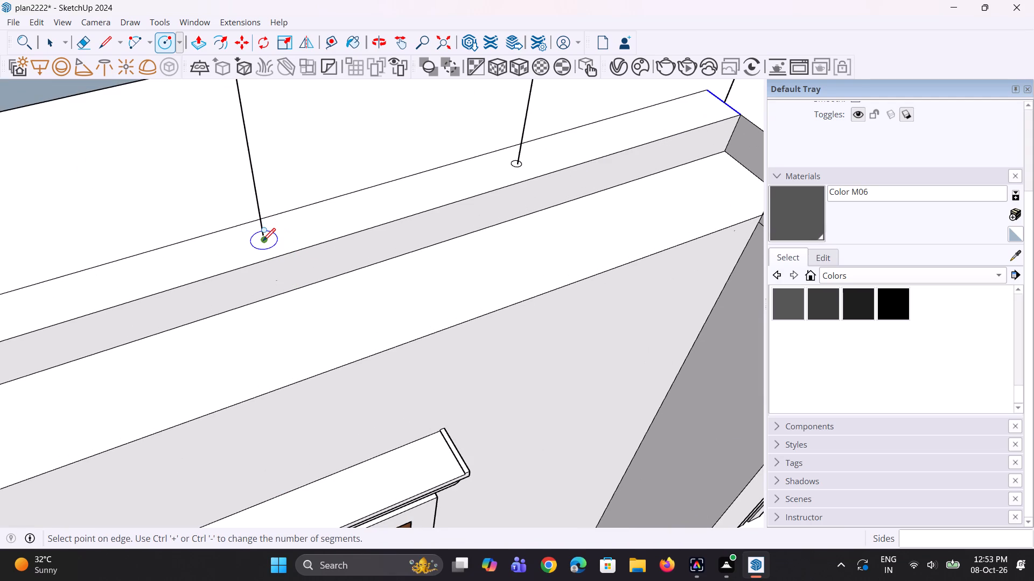
click(273, 232)
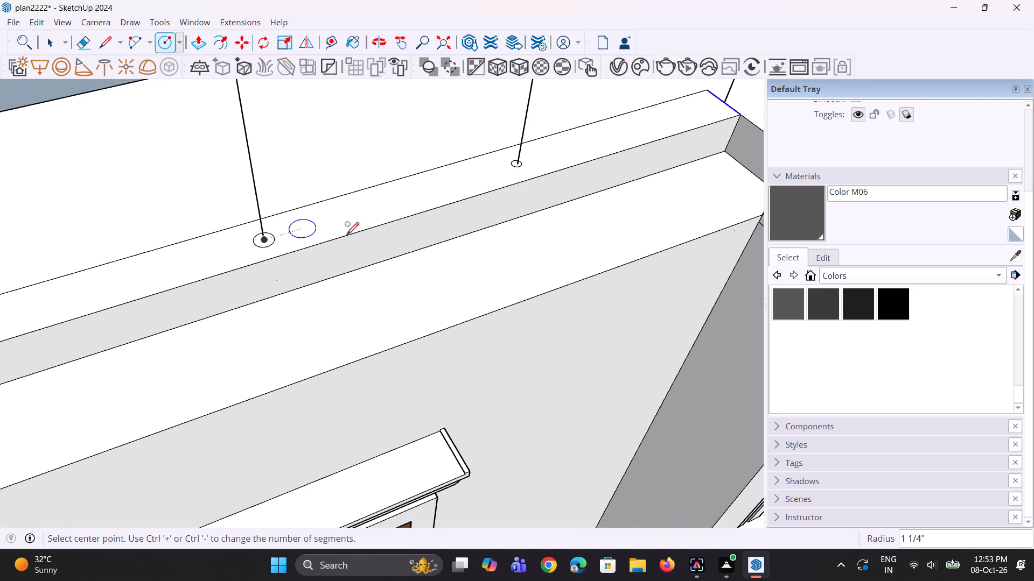
scroll(365, 232, down, 4)
key(space)
key(space)
Copy the new base circle 2' 10 7/8" along the ledge to the foot of the next long-railing post.
scroll(418, 226, down, 3)
scroll(333, 237, up, 2)
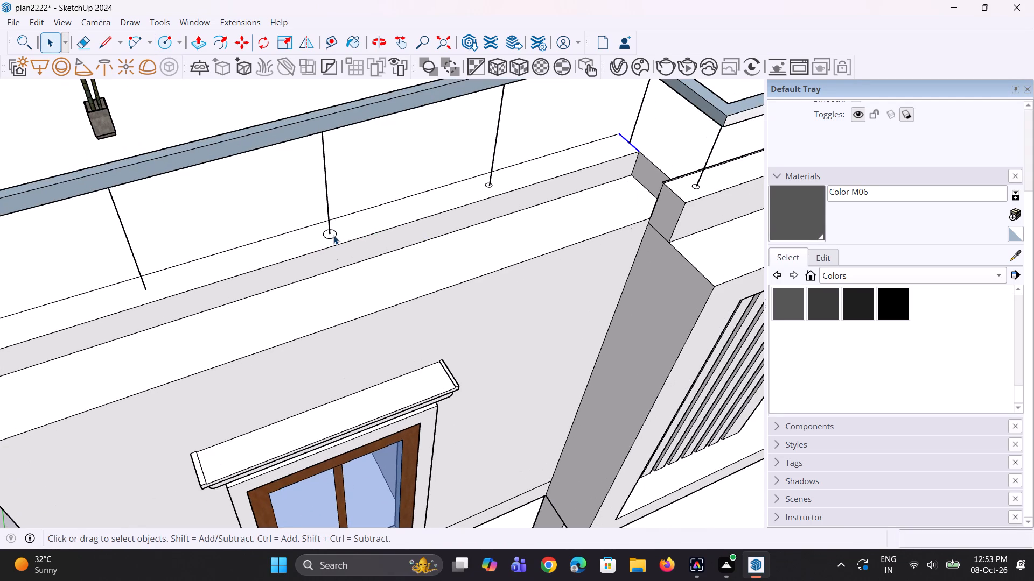
click(333, 235)
scroll(333, 236, up, 2)
key(m)
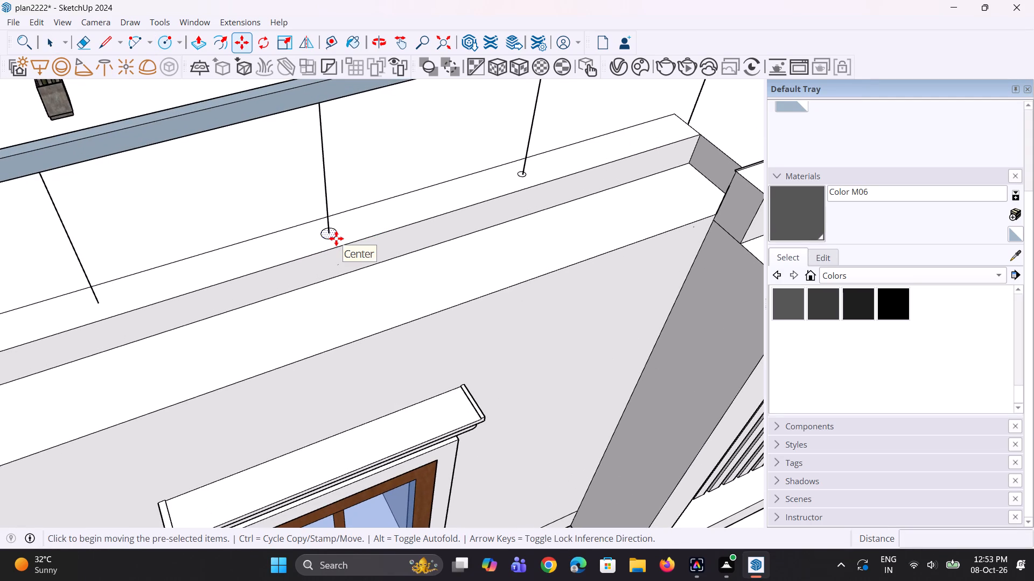
drag(336, 238, 331, 273)
scroll(407, 240, down, 3)
scroll(185, 289, up, 1)
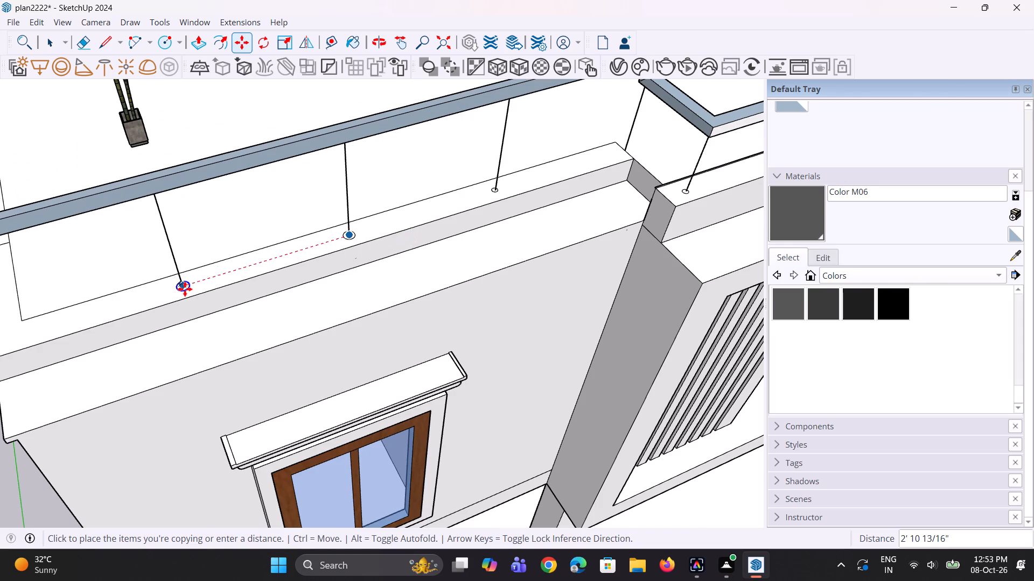
scroll(185, 289, up, 5)
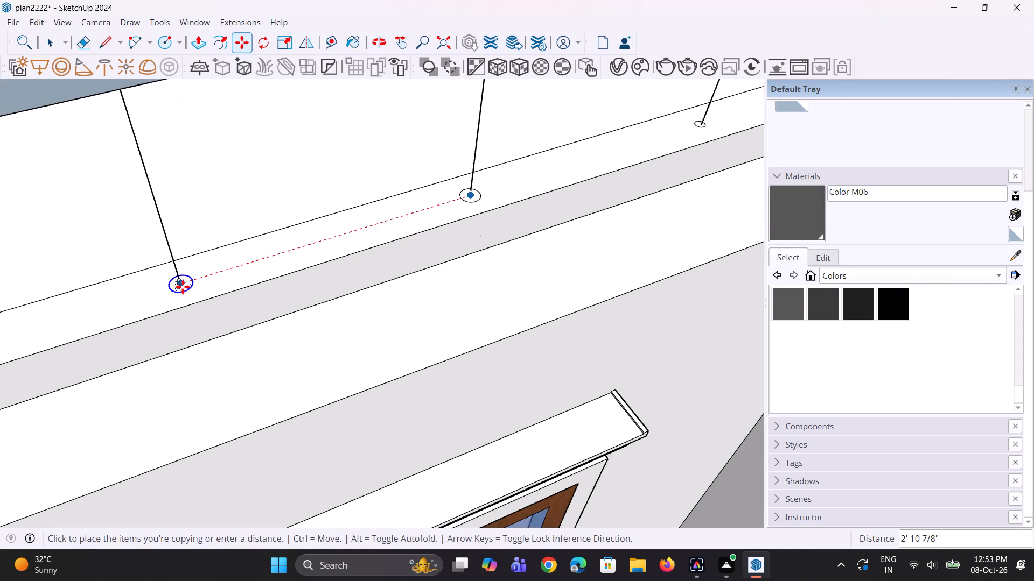
click(183, 287)
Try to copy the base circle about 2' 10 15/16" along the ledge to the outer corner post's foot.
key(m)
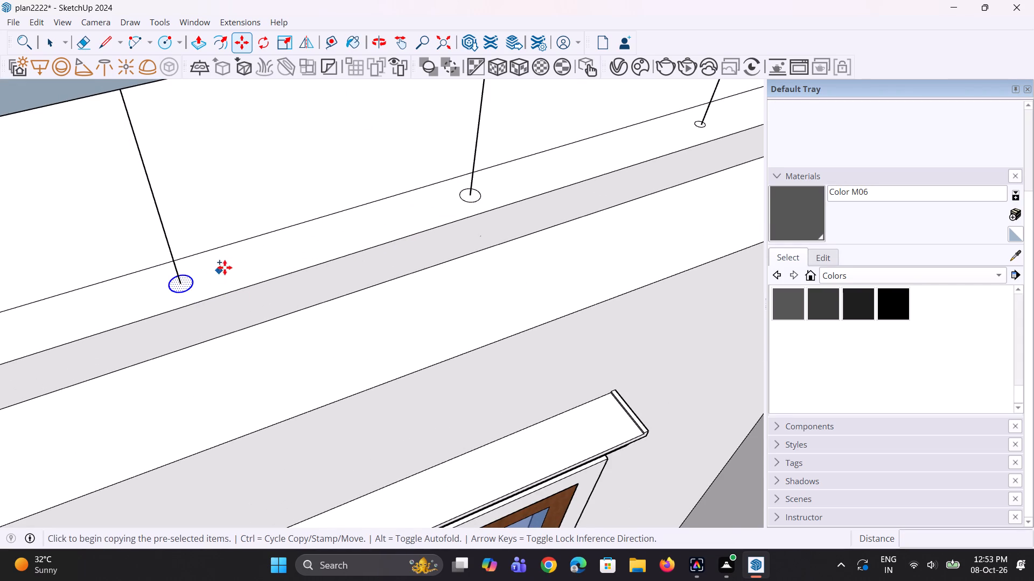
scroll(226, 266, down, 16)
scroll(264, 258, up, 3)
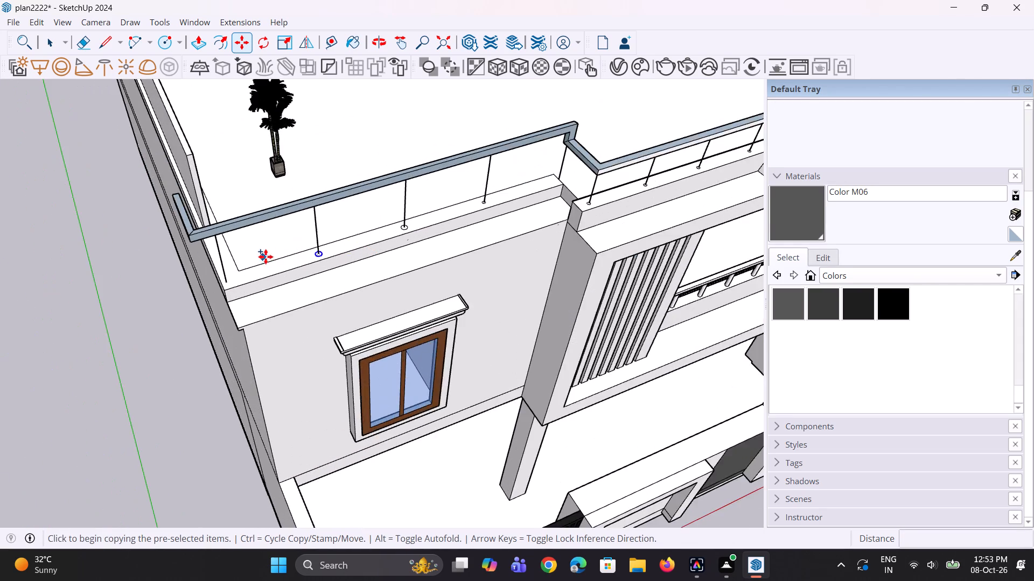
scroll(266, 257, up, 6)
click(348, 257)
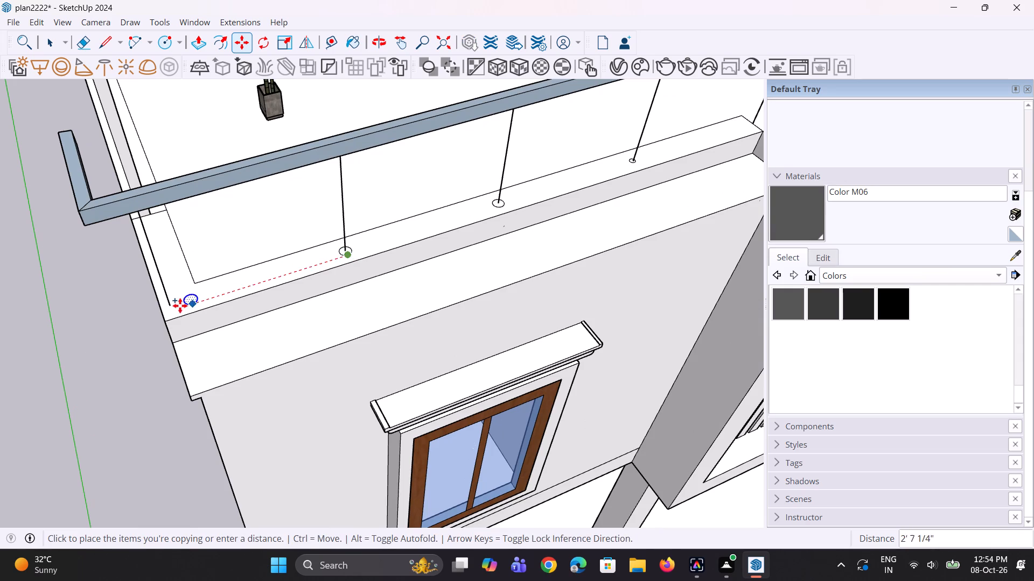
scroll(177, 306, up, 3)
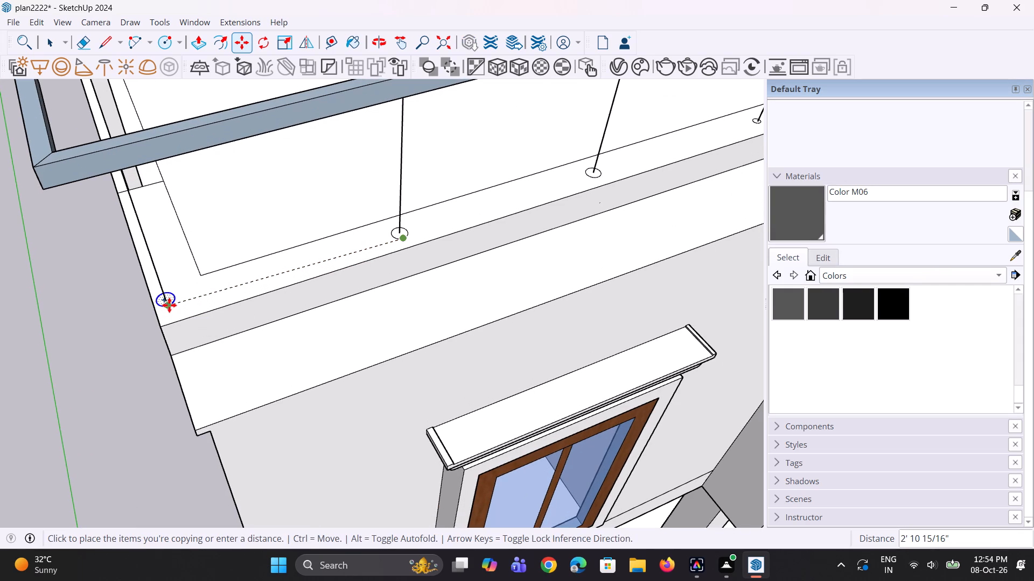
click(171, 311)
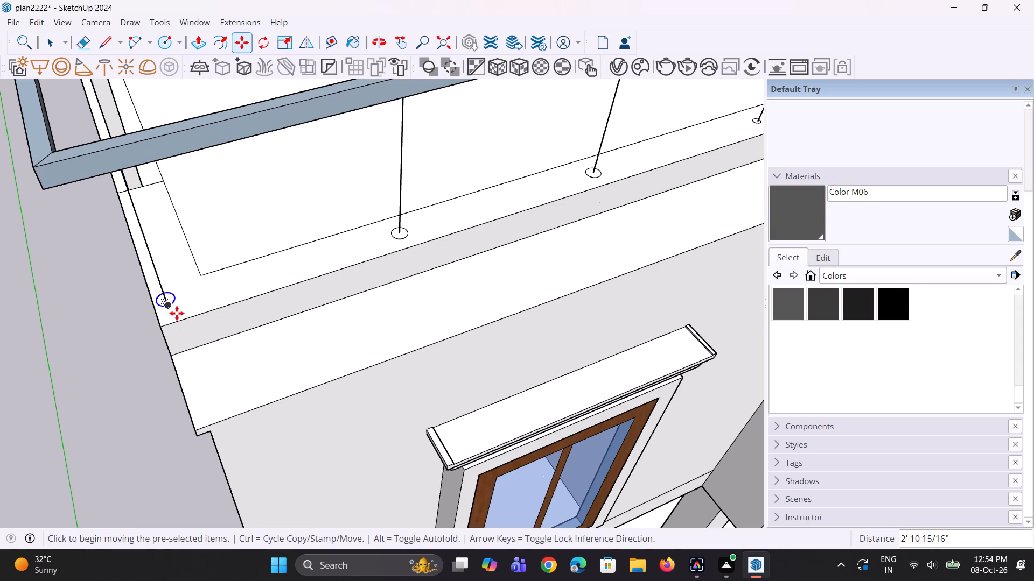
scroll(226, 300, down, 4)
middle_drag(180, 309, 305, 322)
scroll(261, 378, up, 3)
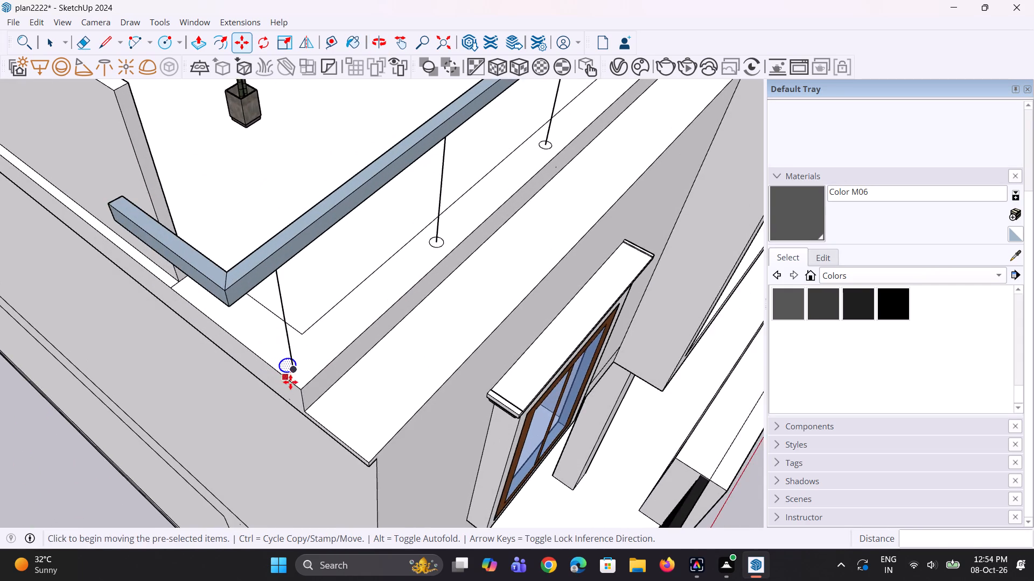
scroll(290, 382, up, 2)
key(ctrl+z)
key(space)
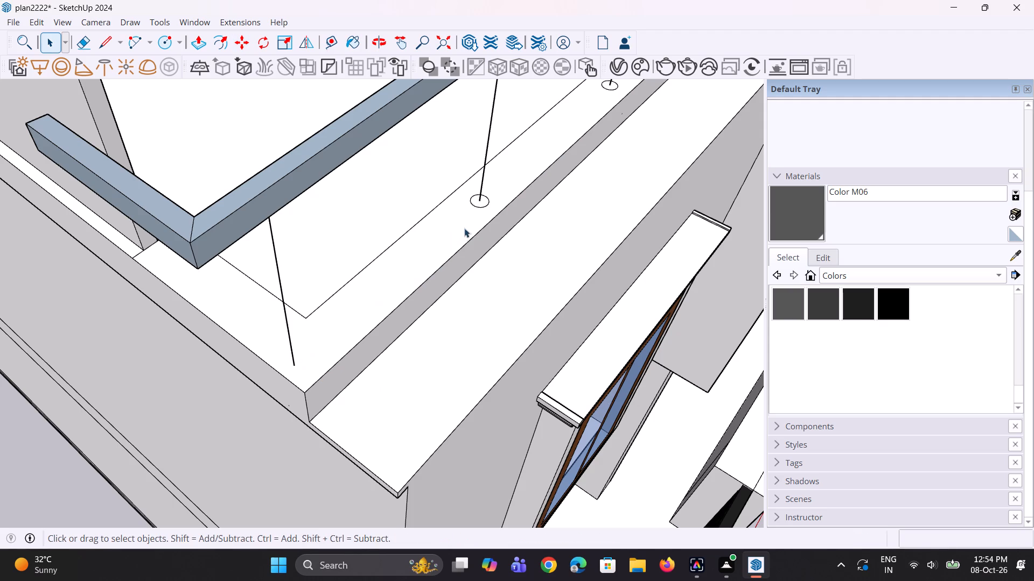
Copy the neighbouring post's circular base face about 2' 11" along the ledge to the outer corner post's foot.
key(space)
click(480, 202)
scroll(485, 210, up, 3)
key(m)
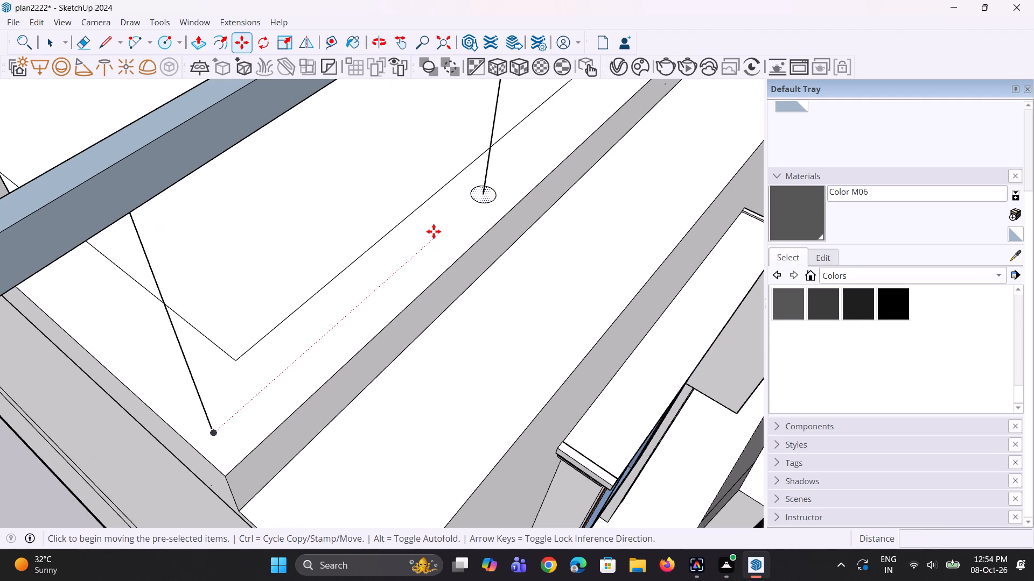
ctrl+scroll(434, 231, up, 1)
click(498, 199)
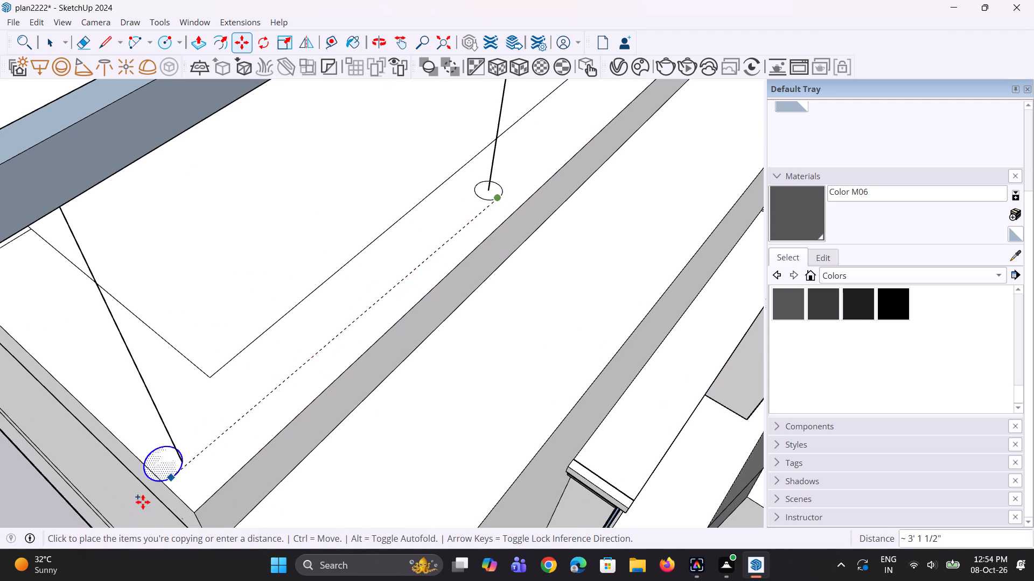
click(195, 483)
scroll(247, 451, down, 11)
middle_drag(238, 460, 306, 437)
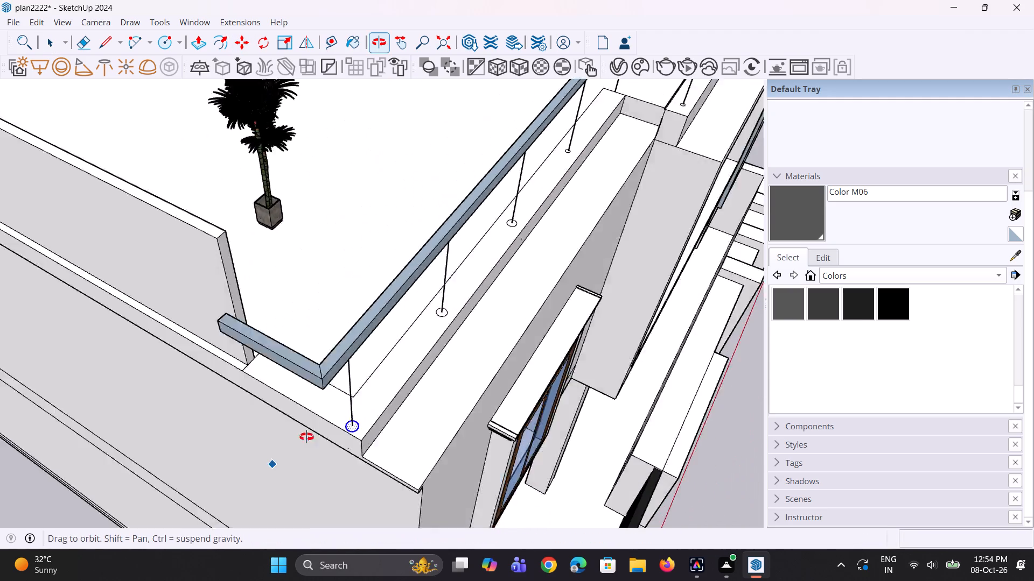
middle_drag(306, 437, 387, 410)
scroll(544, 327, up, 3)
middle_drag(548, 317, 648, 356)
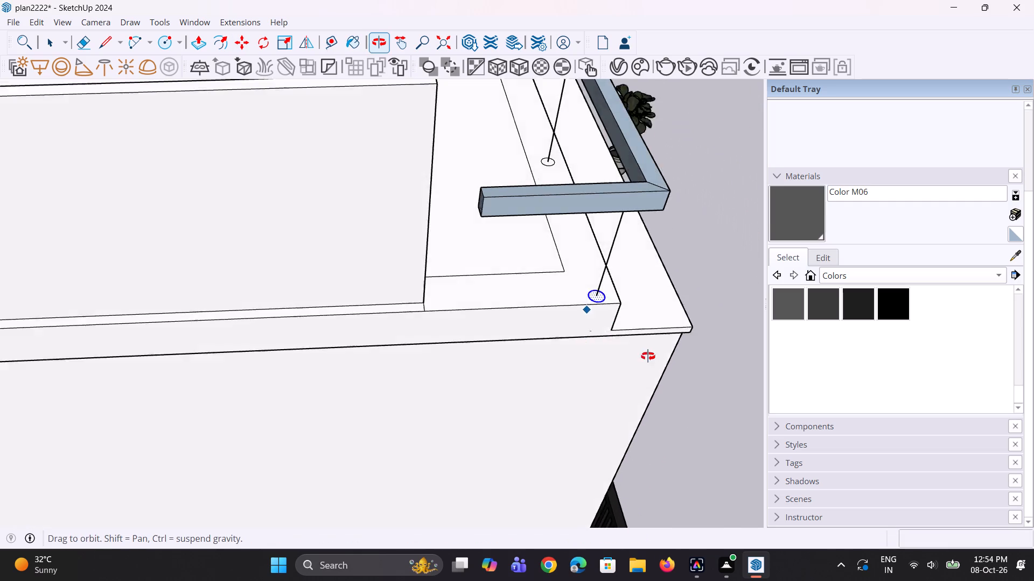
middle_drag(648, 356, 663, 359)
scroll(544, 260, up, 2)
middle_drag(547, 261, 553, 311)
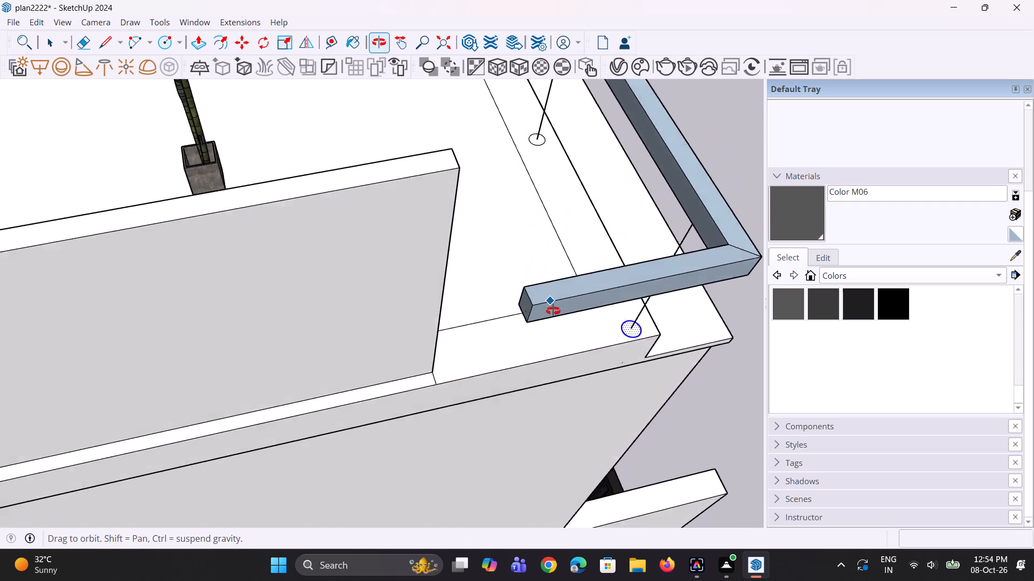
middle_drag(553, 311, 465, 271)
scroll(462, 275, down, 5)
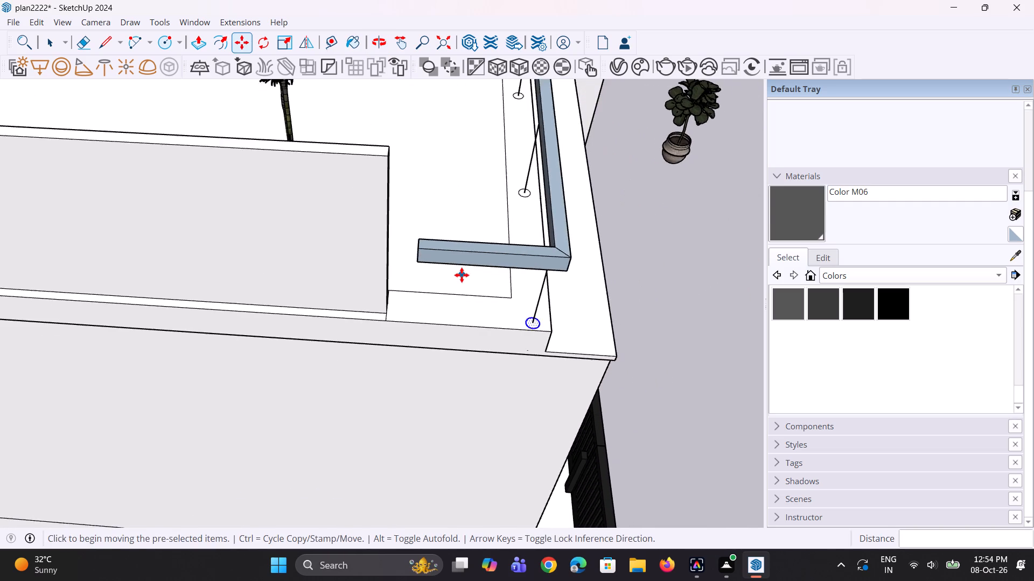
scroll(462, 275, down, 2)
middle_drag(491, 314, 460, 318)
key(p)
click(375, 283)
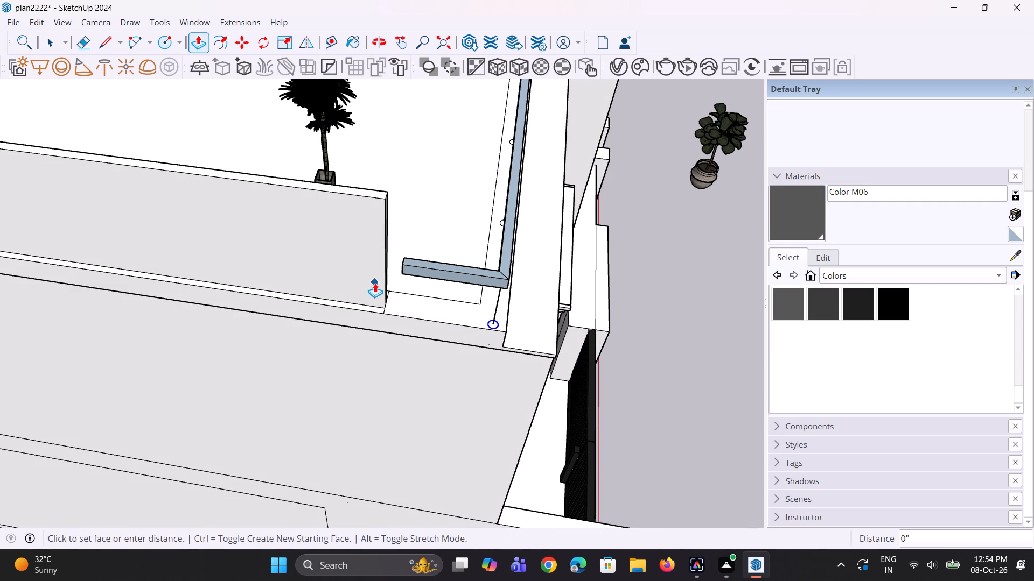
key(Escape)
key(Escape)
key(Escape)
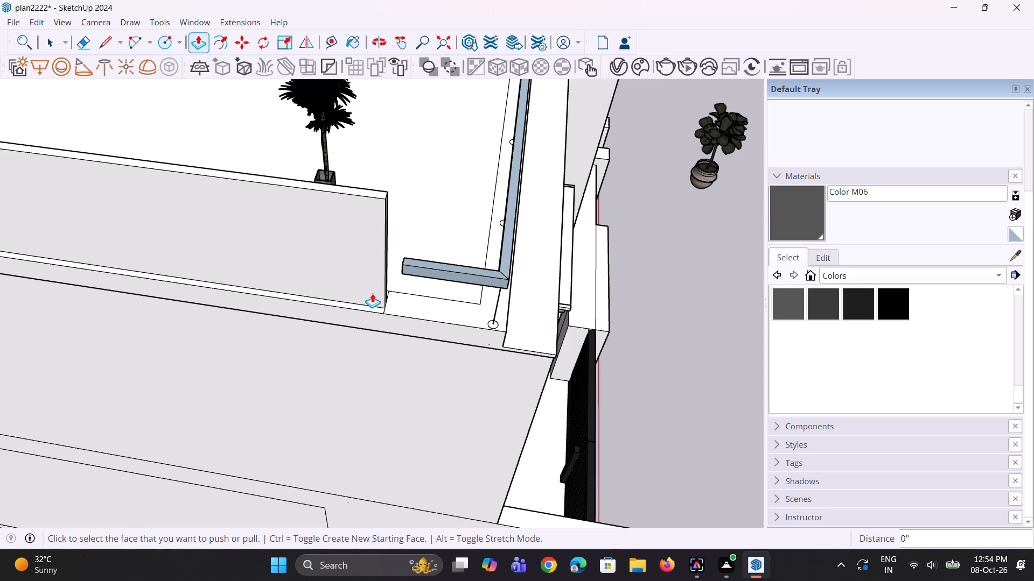
Push/Pull the side parapet's outer face outward by about 8 1/4".
key(space)
key(p)
click(356, 270)
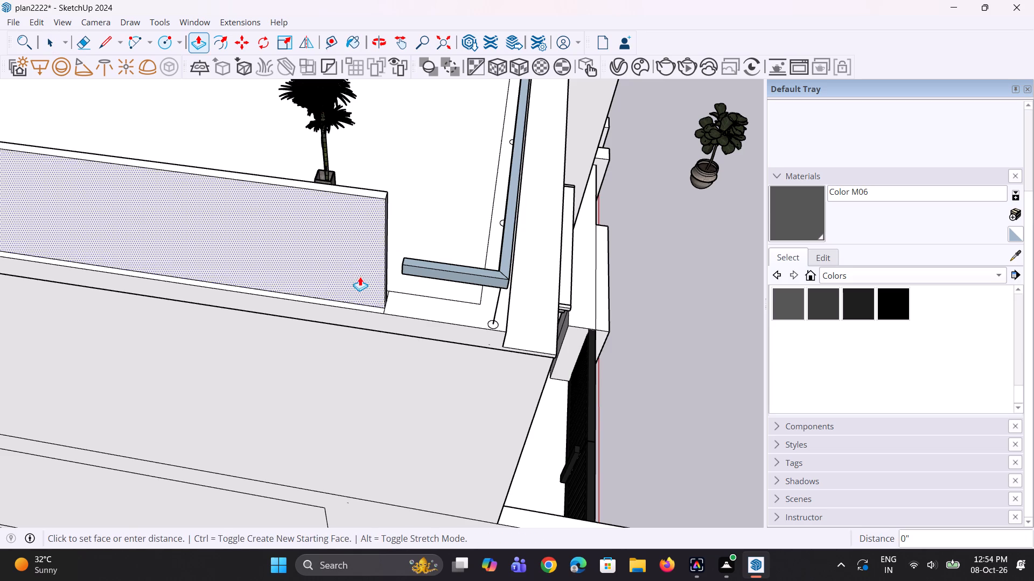
click(414, 271)
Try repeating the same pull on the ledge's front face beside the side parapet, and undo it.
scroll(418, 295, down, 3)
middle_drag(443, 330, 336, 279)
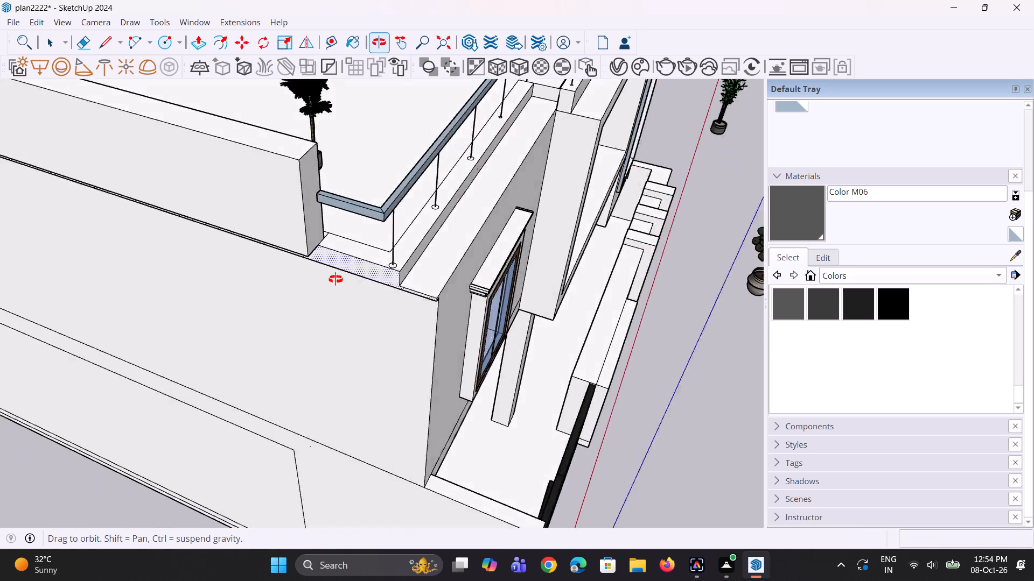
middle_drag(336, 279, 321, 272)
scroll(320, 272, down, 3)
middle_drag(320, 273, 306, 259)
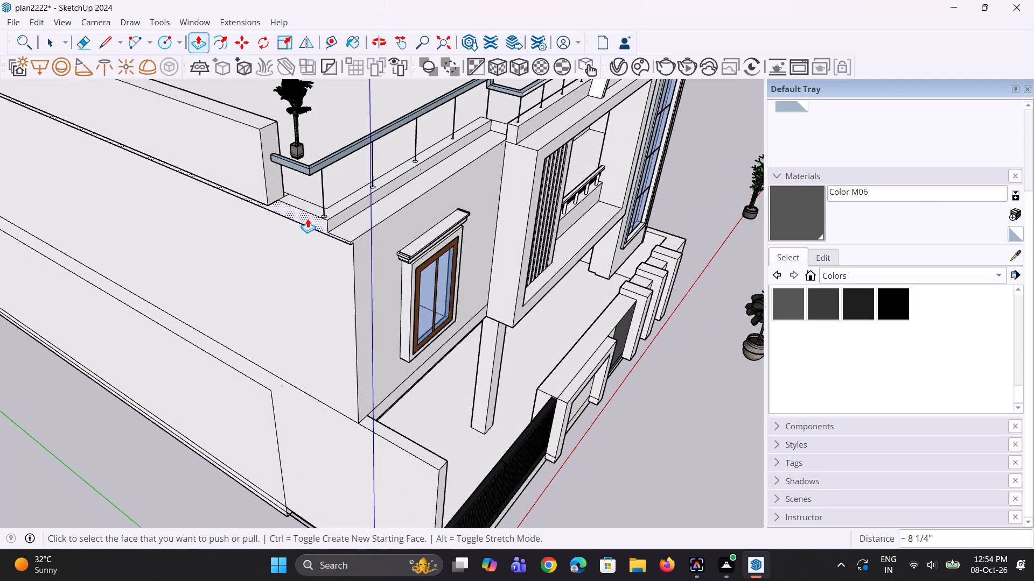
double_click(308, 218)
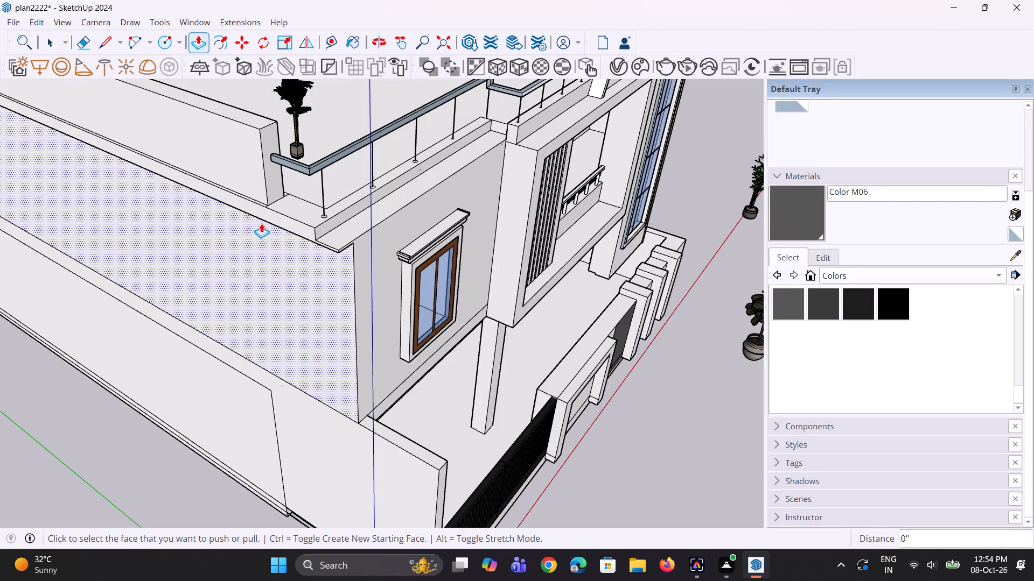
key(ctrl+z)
Pull the ledge's front face outward about 6 1/2", flush with the side parapet's outer face.
click(278, 209)
click(257, 189)
Extend the free end of the short return handrail by 5 1/4" to meet the side parapet's end face.
middle_drag(271, 231, 274, 231)
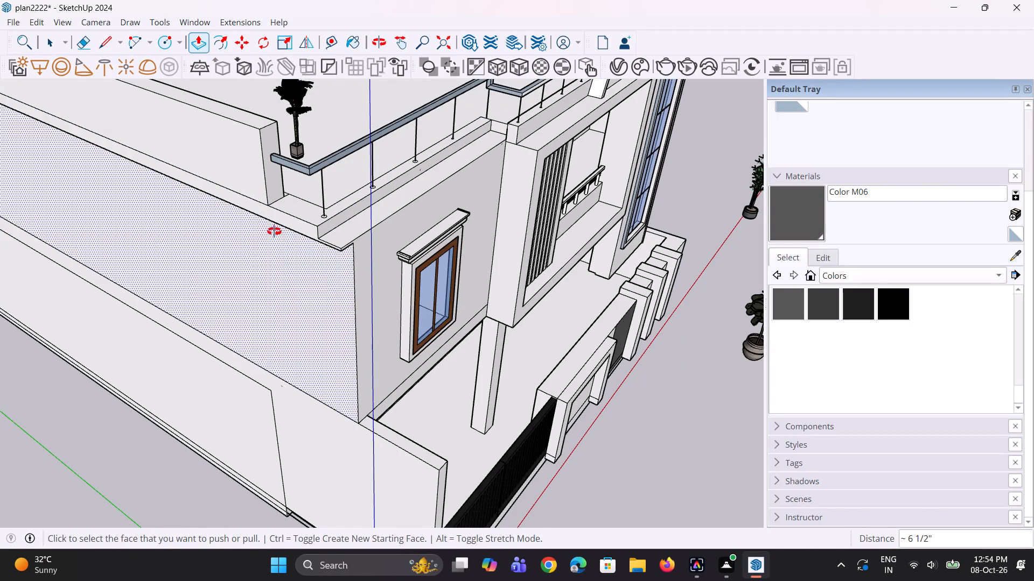
middle_drag(274, 231, 408, 273)
scroll(416, 240, up, 7)
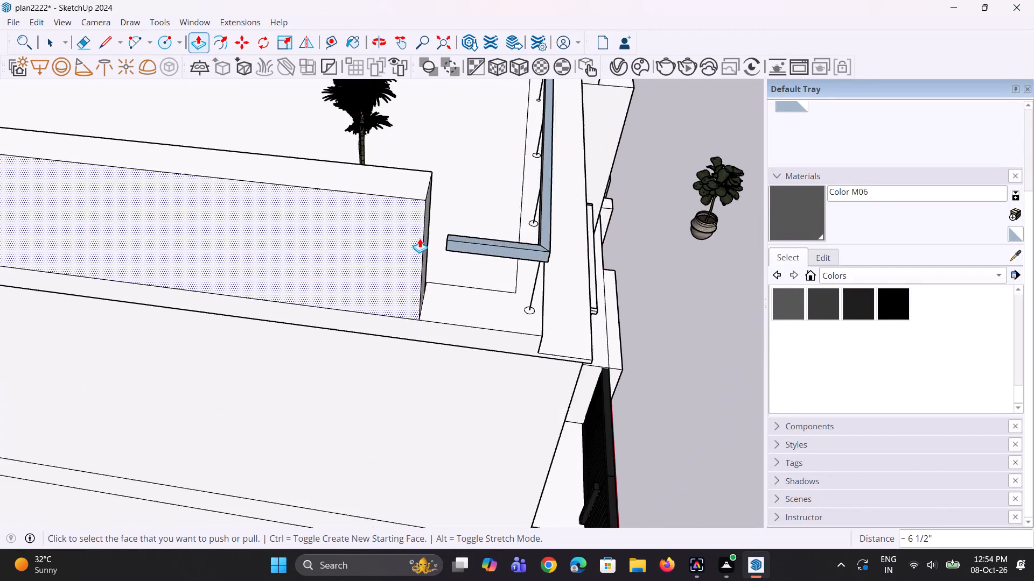
middle_drag(456, 250, 468, 256)
scroll(456, 254, up, 7)
middle_drag(455, 251, 492, 254)
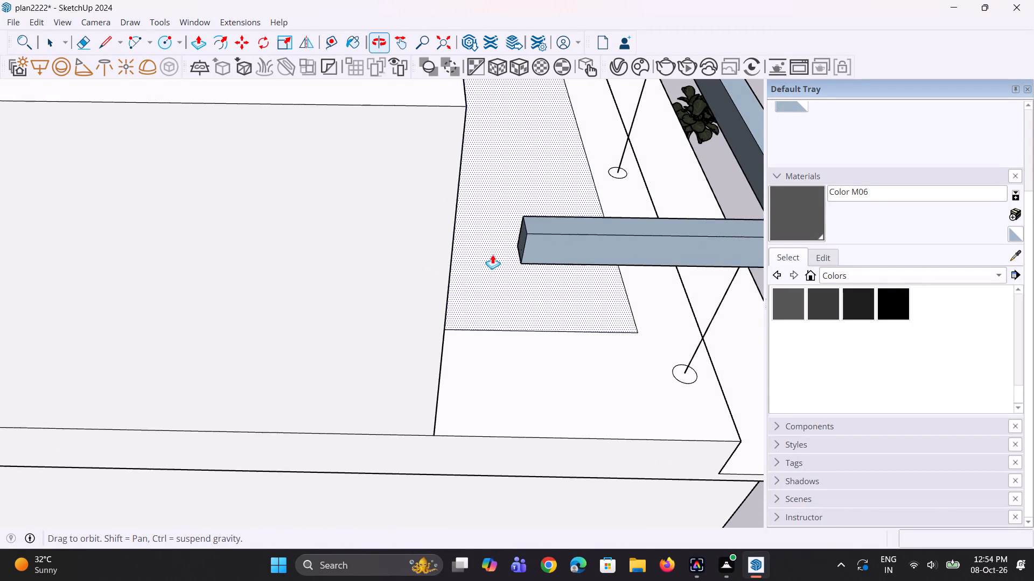
middle_drag(492, 254, 491, 254)
click(524, 238)
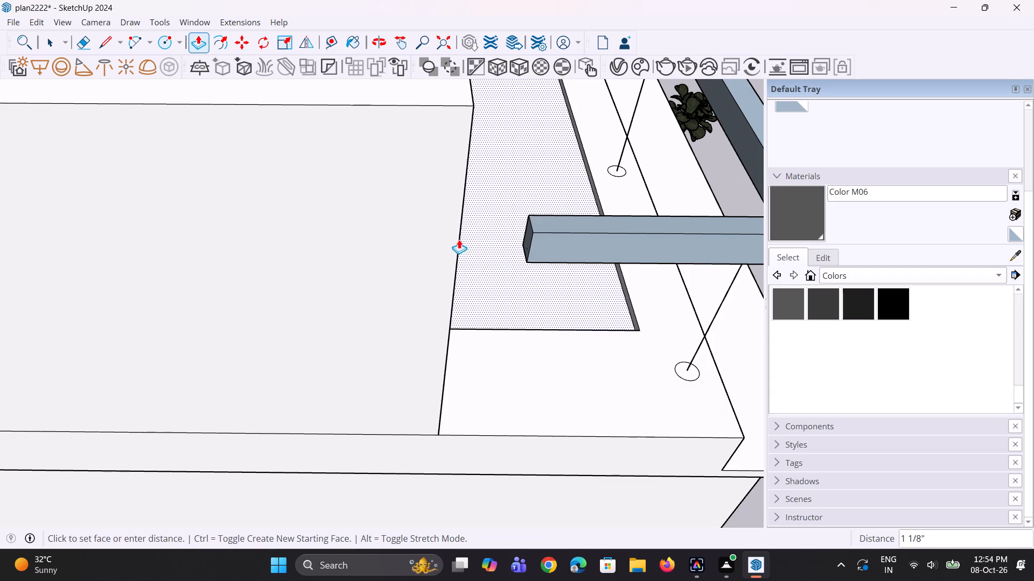
key(Escape)
scroll(549, 251, up, 1)
middle_drag(560, 247, 598, 258)
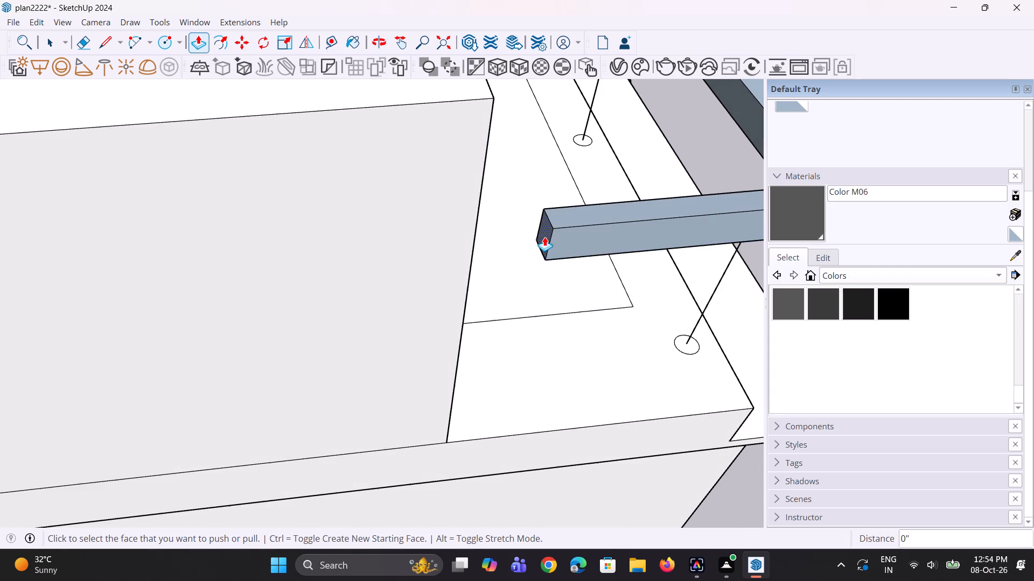
scroll(544, 237, up, 6)
click(547, 233)
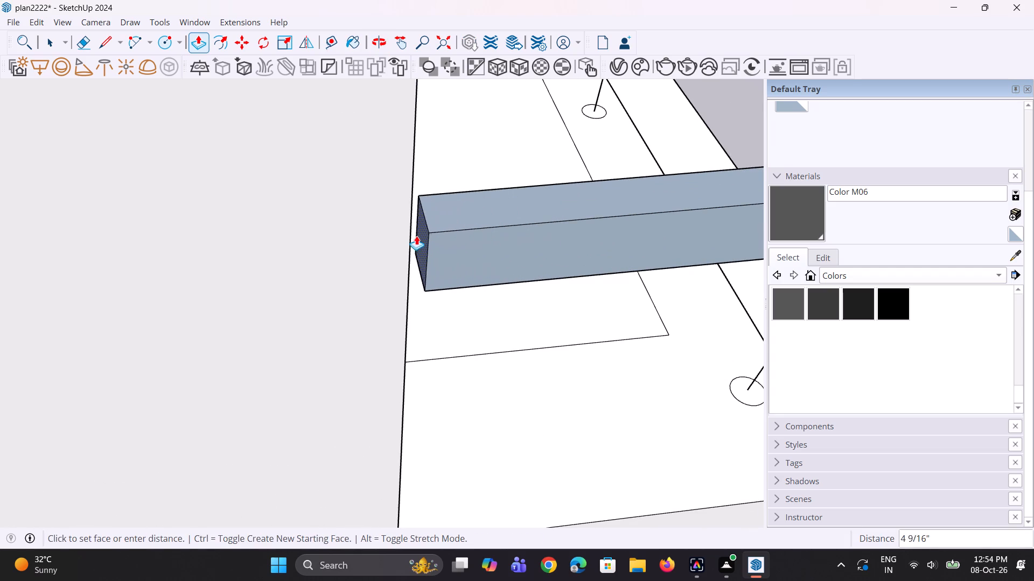
click(403, 241)
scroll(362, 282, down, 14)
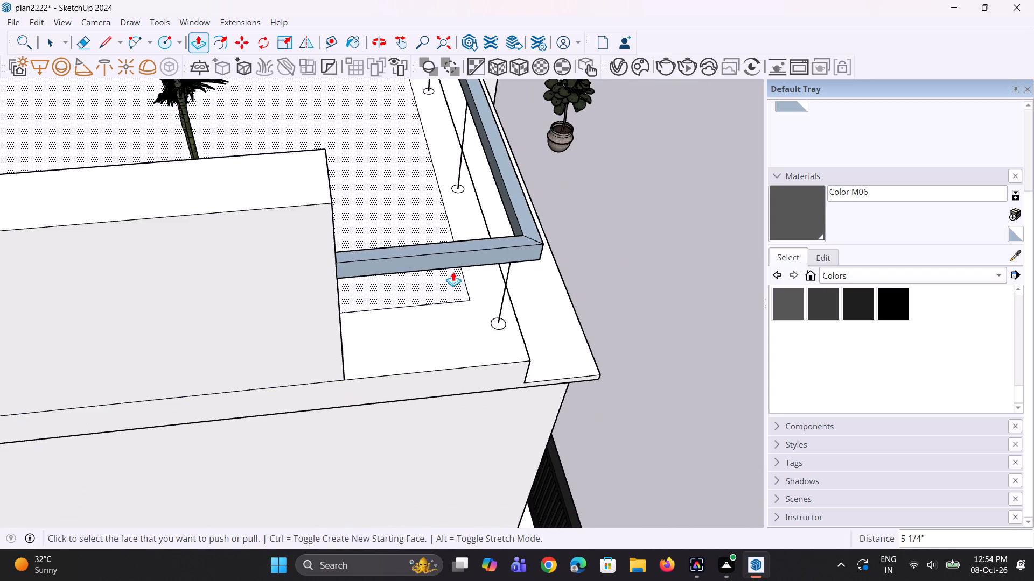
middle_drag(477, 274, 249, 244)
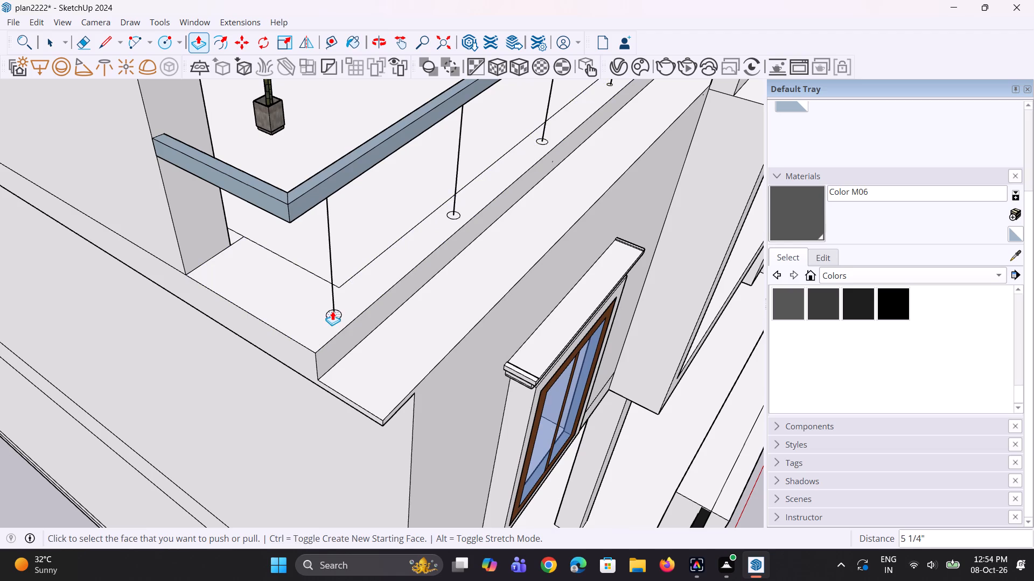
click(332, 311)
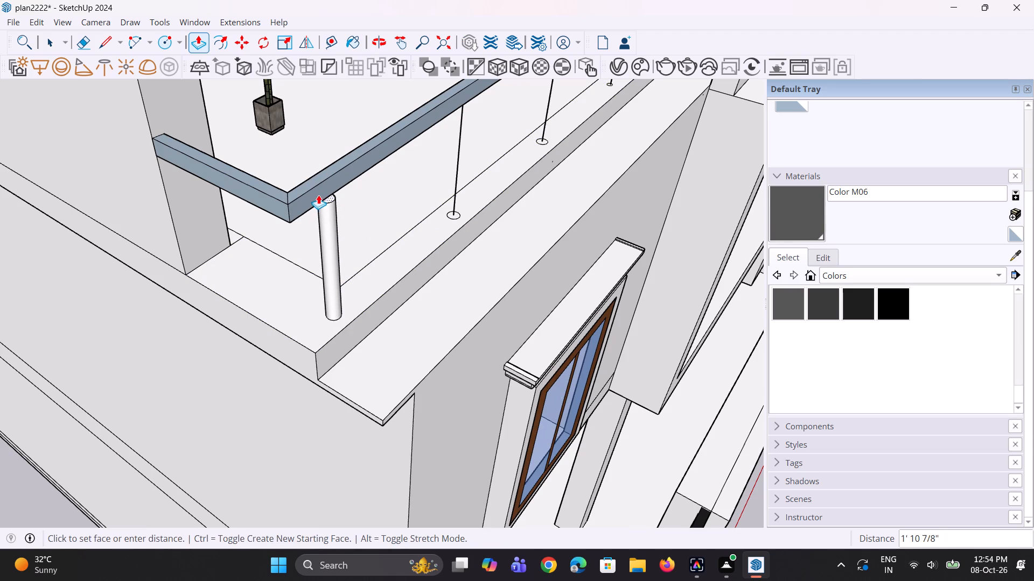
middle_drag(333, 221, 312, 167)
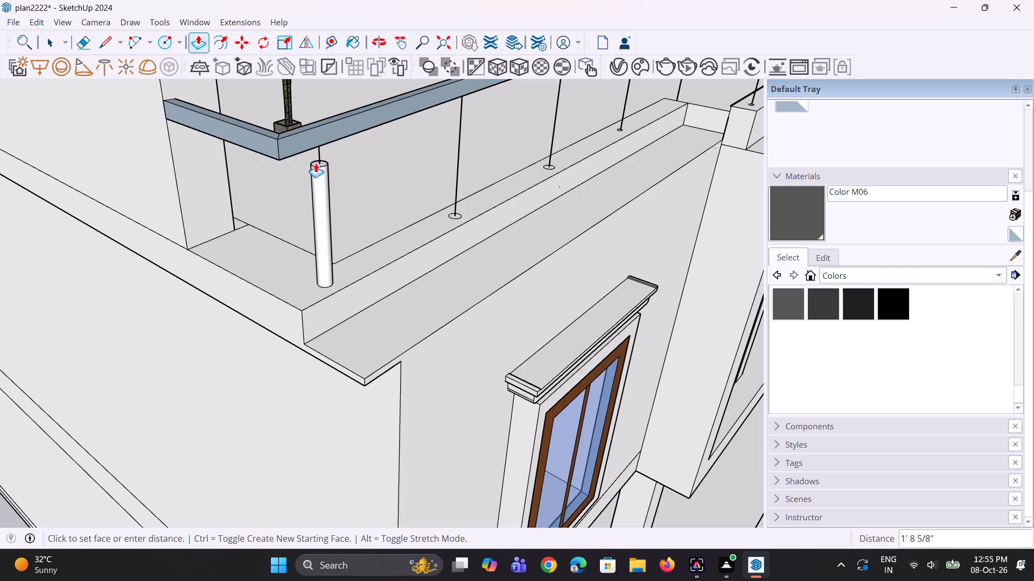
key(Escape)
Delete the base circles at the feet of the two long-railing posts nearest the outer corner post.
scroll(318, 227, down, 4)
middle_drag(402, 236, 386, 277)
key(space)
key(space)
key(space)
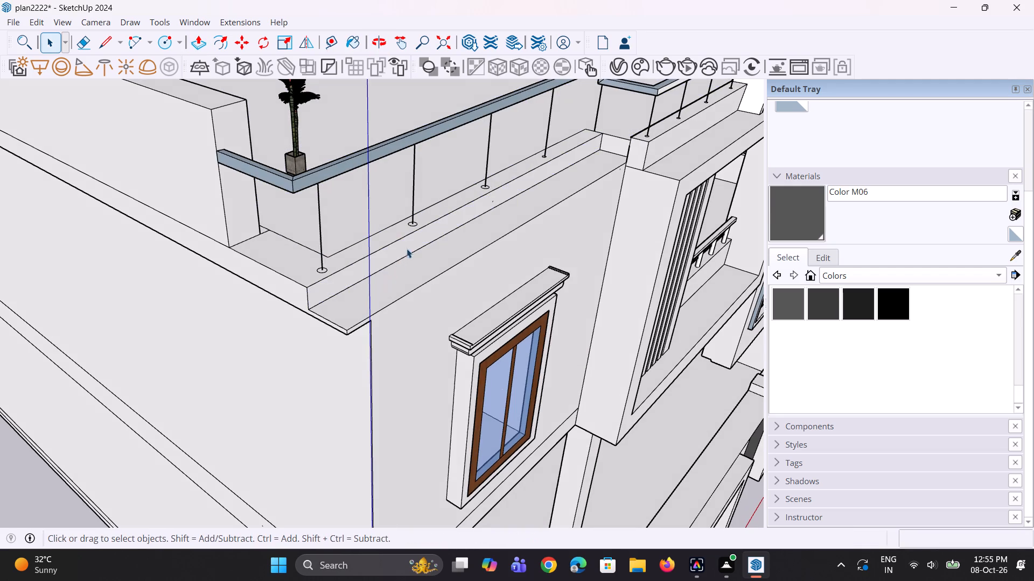
key(space)
scroll(445, 197, up, 3)
middle_drag(454, 193, 448, 232)
scroll(507, 222, up, 6)
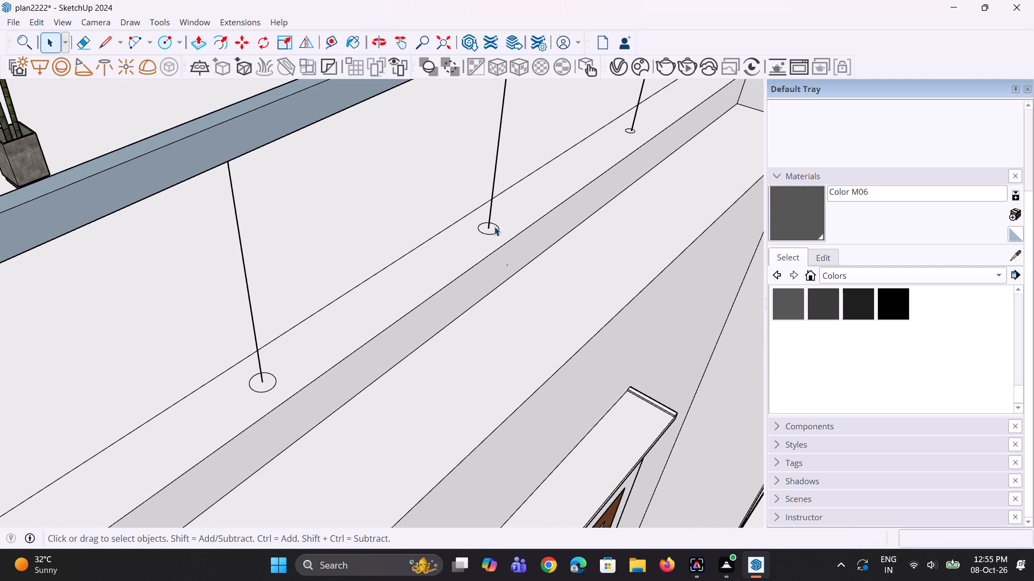
click(494, 226)
scroll(494, 230, up, 1)
key(Delete)
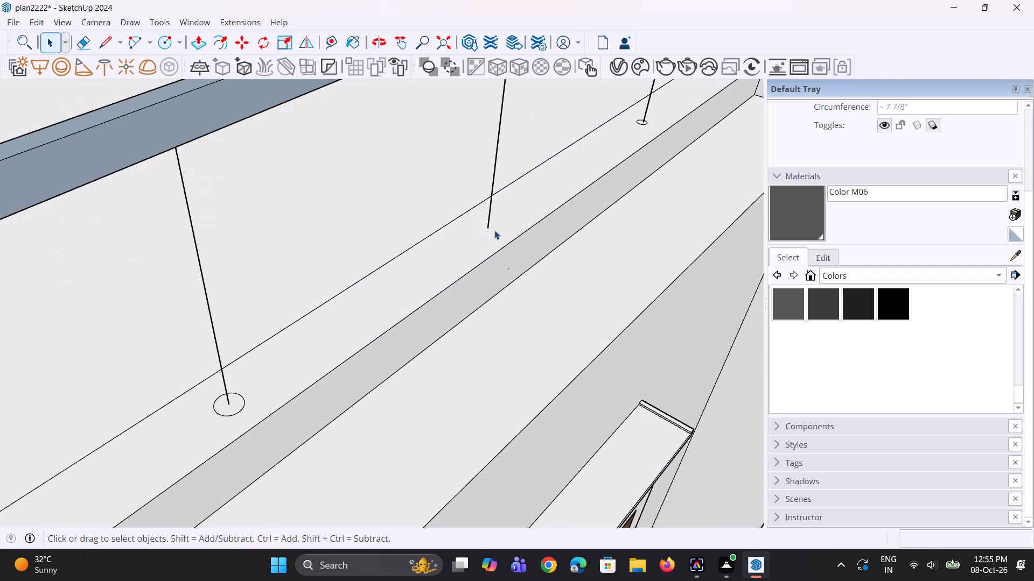
click(234, 413)
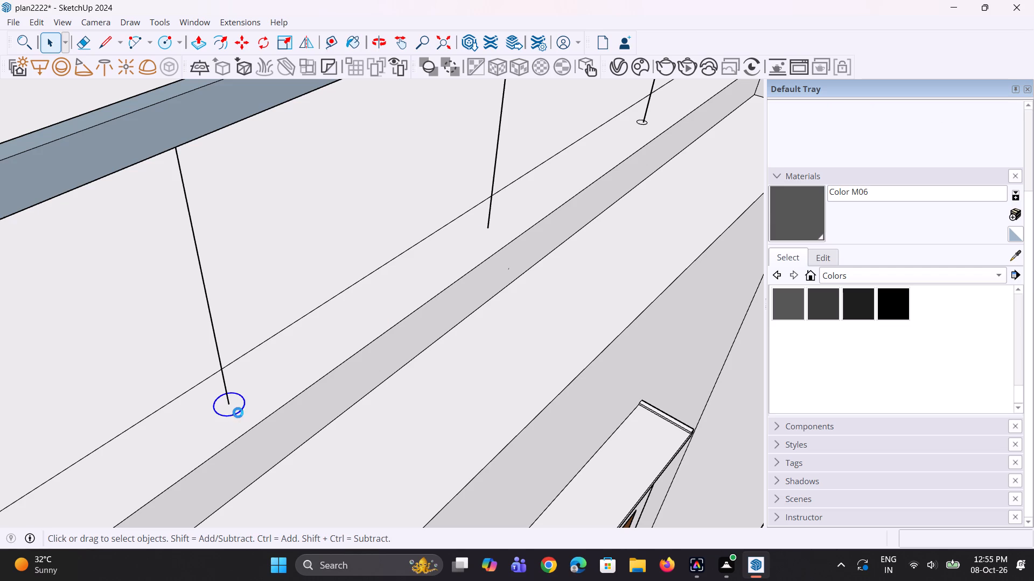
key(Delete)
Delete the base circle at the foot of the outer corner post.
scroll(247, 375, down, 3)
scroll(291, 382, down, 11)
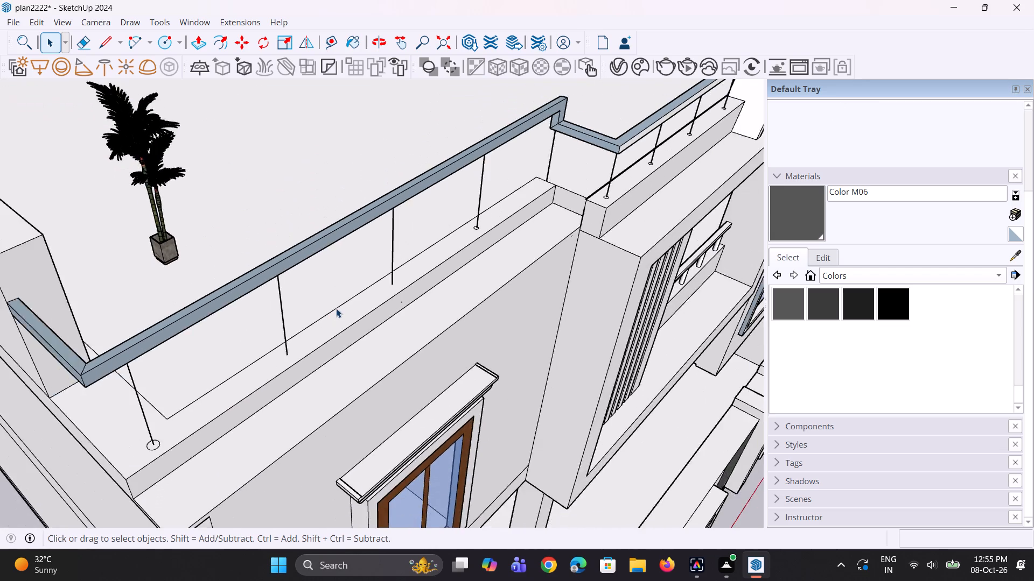
scroll(336, 308, down, 2)
scroll(198, 417, up, 11)
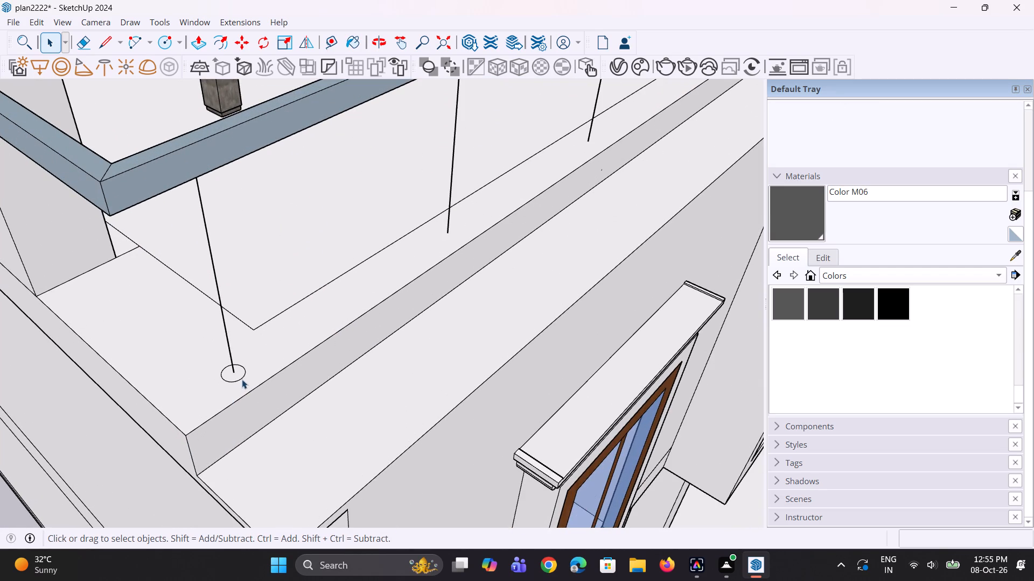
click(243, 375)
key(Delete)
Copy the base circle of the long-railing post nearest the inner corner to the foot of the inner-corner post, about 2' 10 15/16" away.
scroll(241, 409, up, 1)
scroll(231, 417, down, 2)
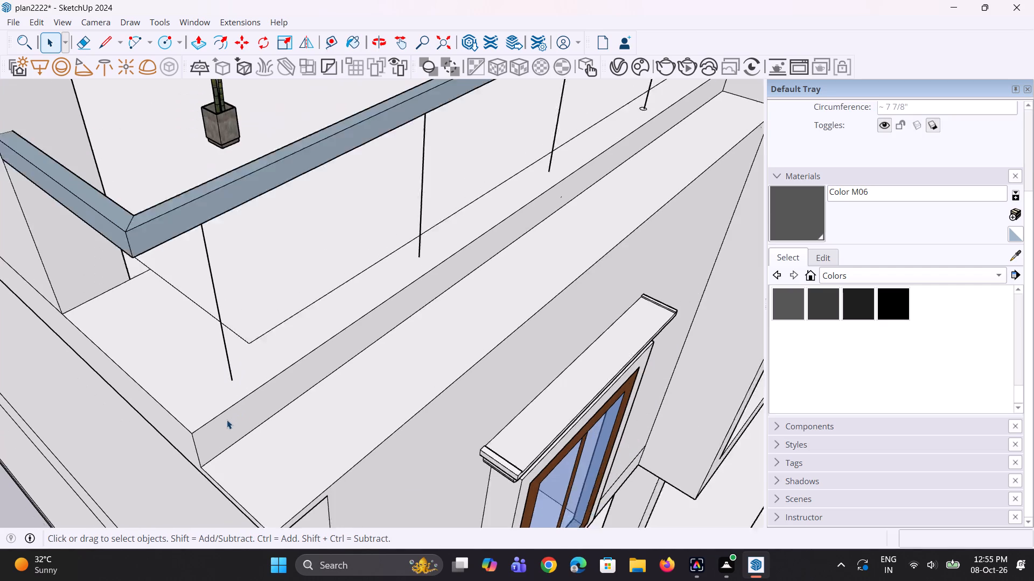
scroll(227, 420, down, 5)
scroll(547, 148, up, 11)
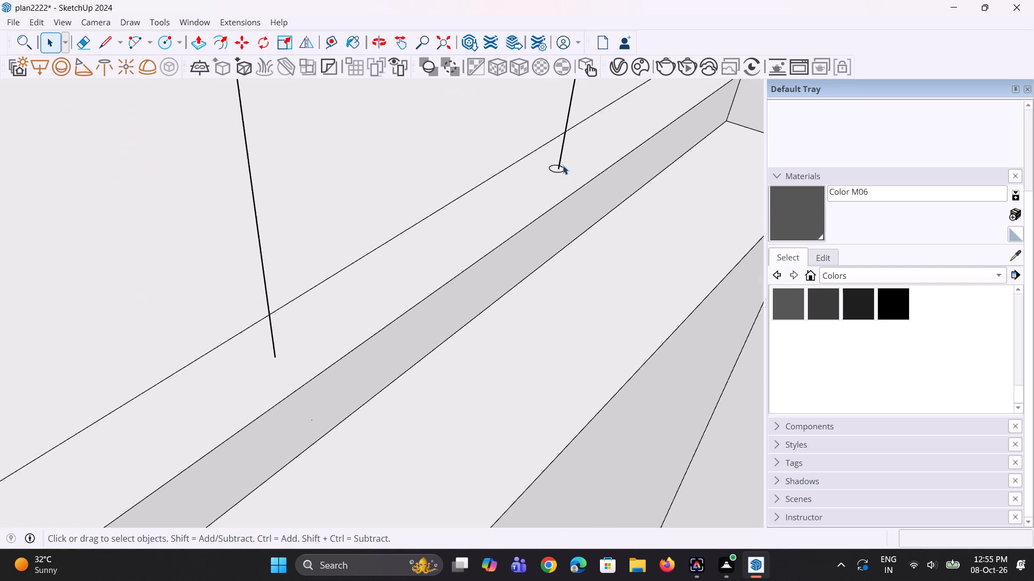
scroll(563, 165, up, 1)
click(554, 169)
scroll(520, 209, down, 10)
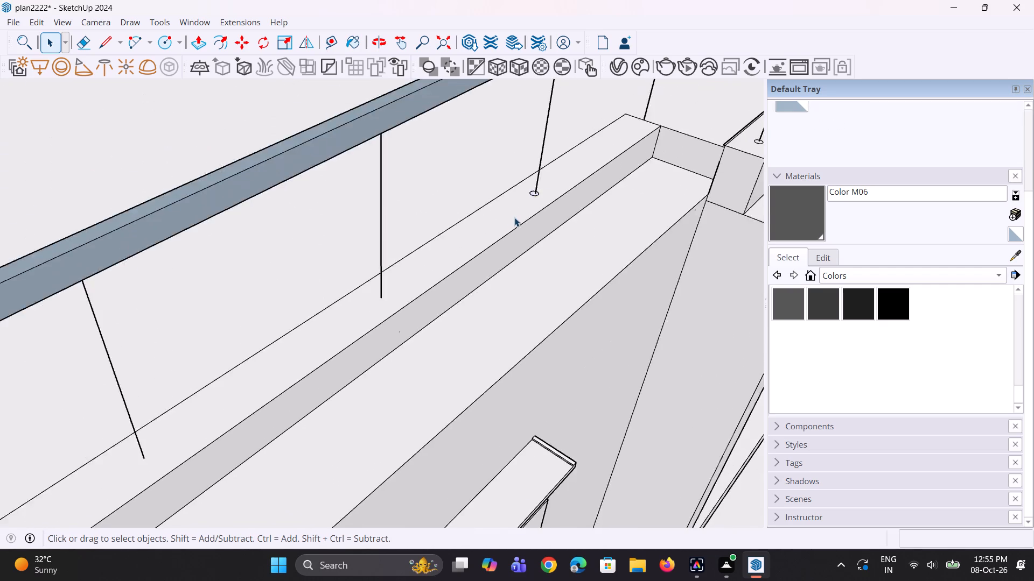
scroll(514, 217, down, 2)
scroll(608, 131, up, 2)
key(m)
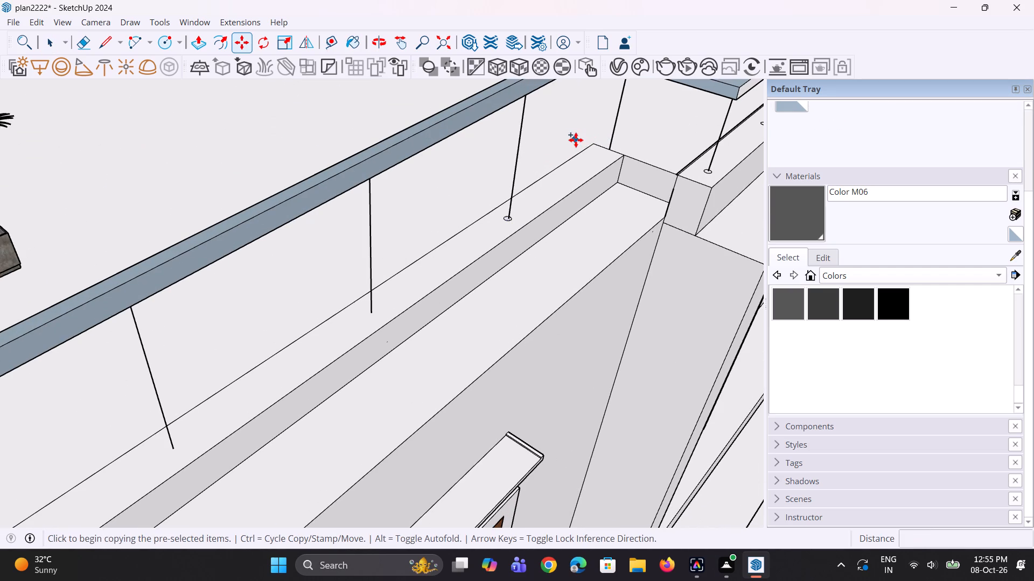
scroll(538, 185, up, 5)
scroll(517, 212, down, 3)
scroll(495, 258, down, 2)
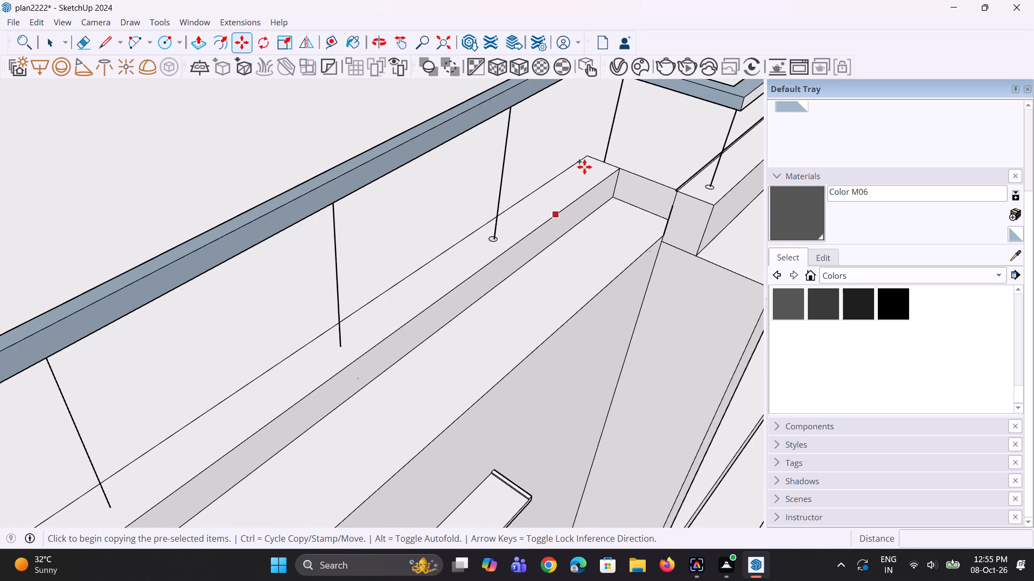
scroll(641, 137, up, 7)
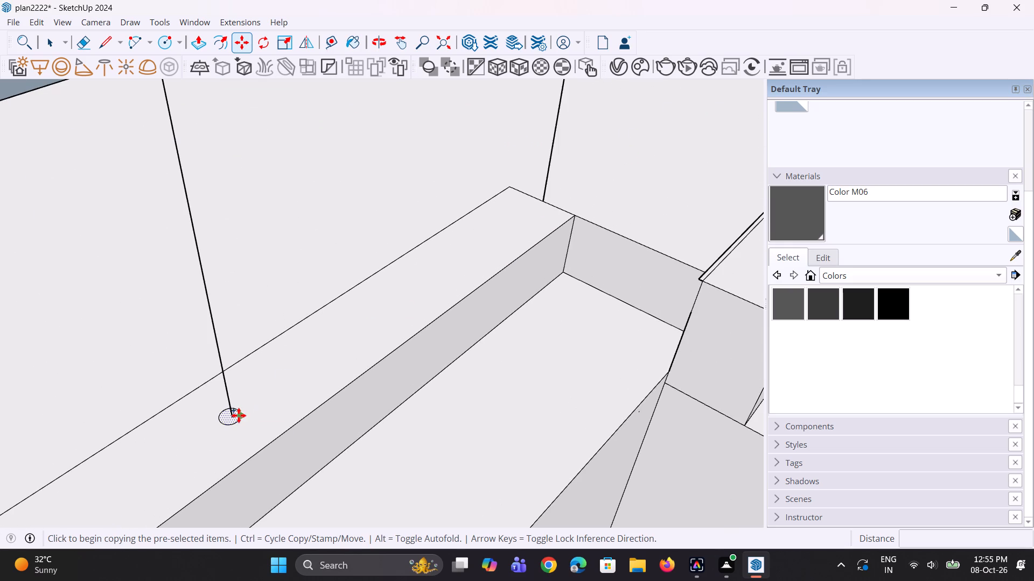
click(239, 415)
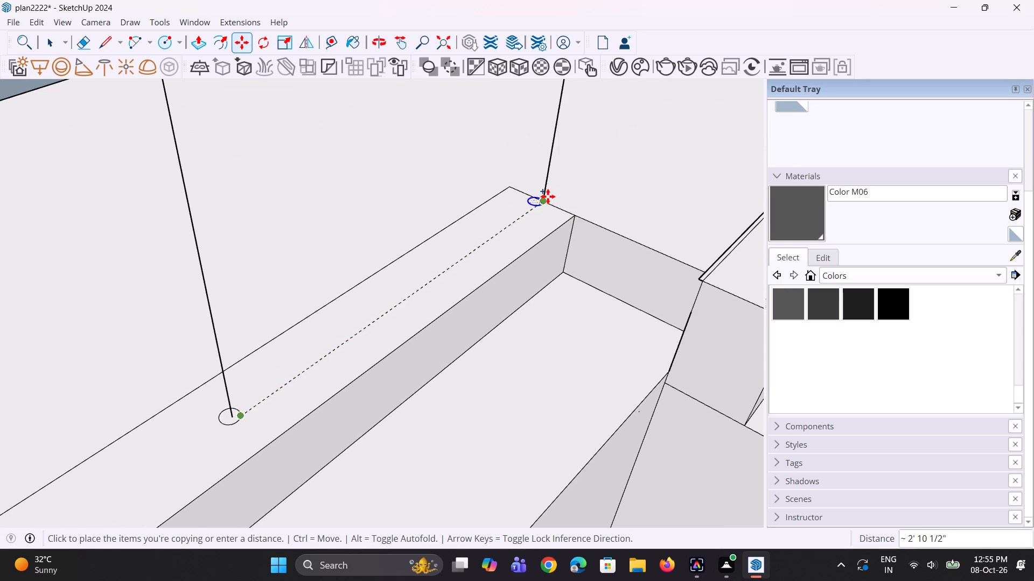
scroll(548, 196, up, 9)
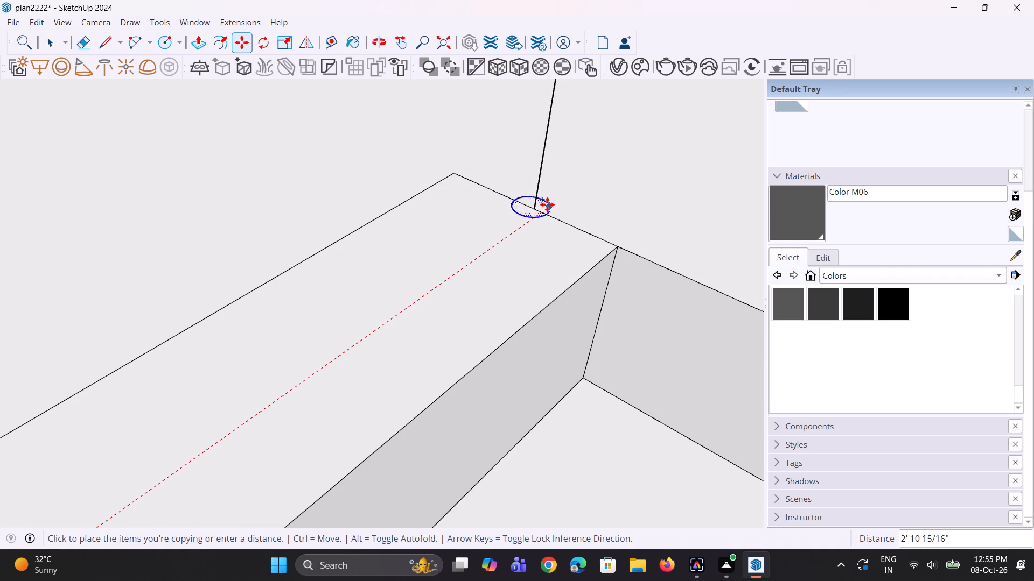
click(548, 205)
key(space)
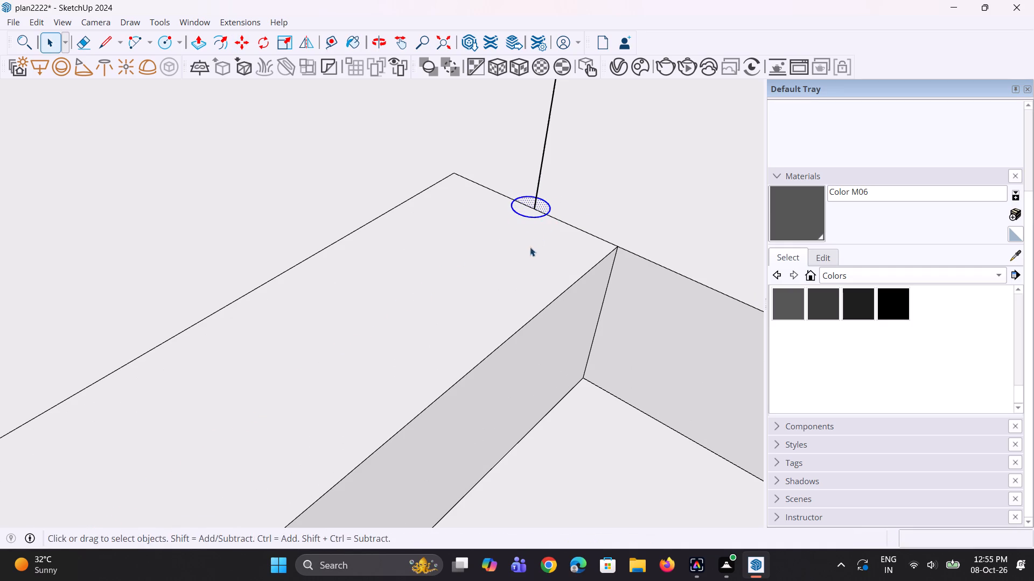
Erase the two ledge-edge segments that cross the new base circle at the inner-corner post.
key(e)
scroll(520, 249, up, 5)
click(529, 194)
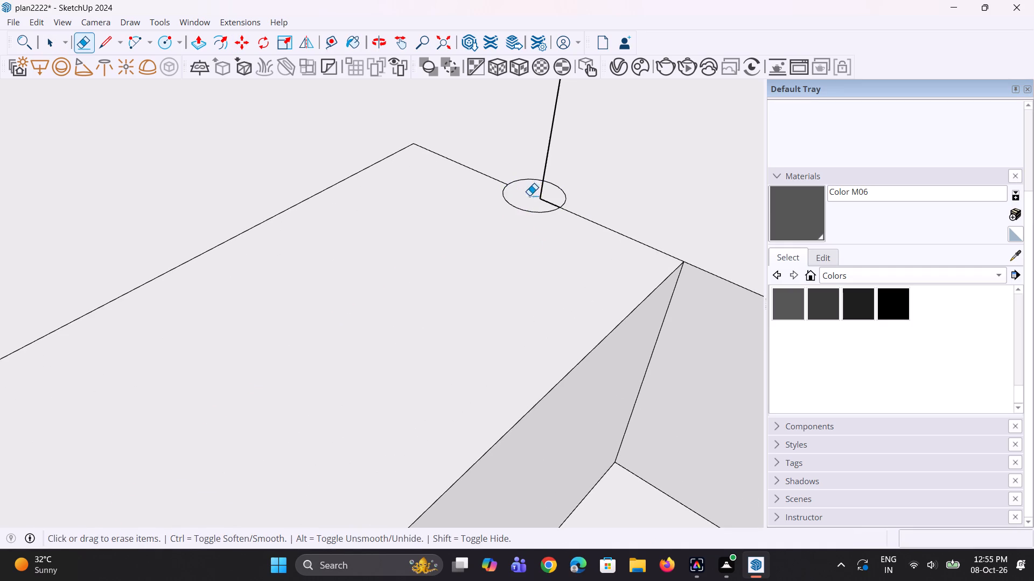
click(549, 204)
scroll(534, 221, down, 11)
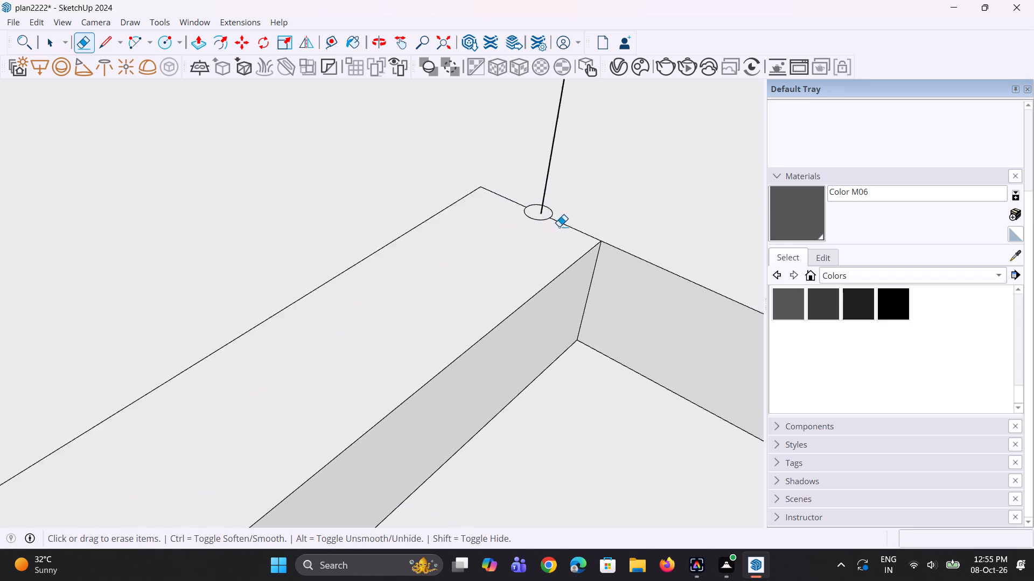
scroll(559, 226, down, 13)
key(space)
key(space)
Copy the base circle from the post beside the inner corner to the next post towards the outer corner, arrayed as two copies (*2).
scroll(424, 340, up, 6)
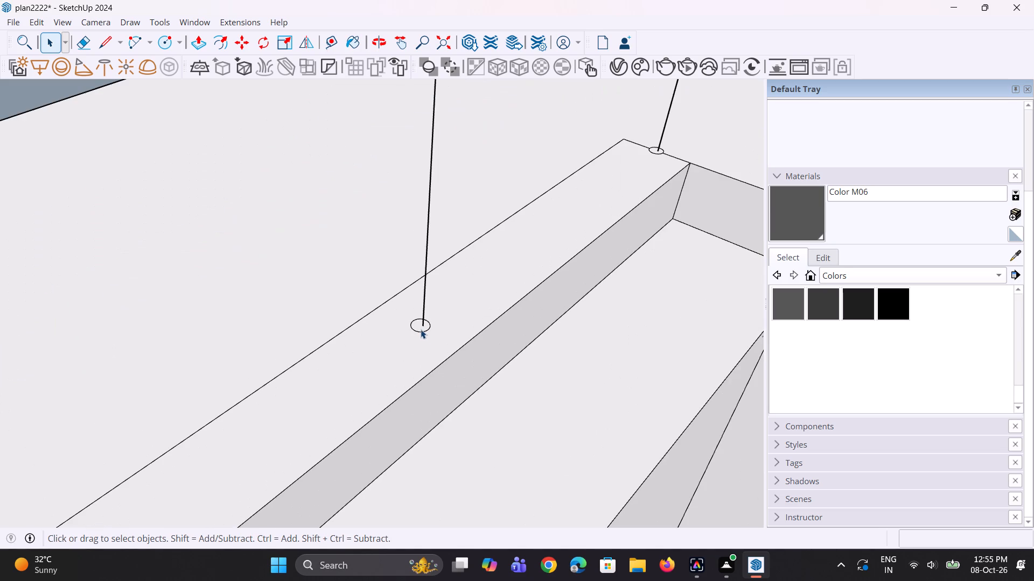
click(419, 325)
key(m)
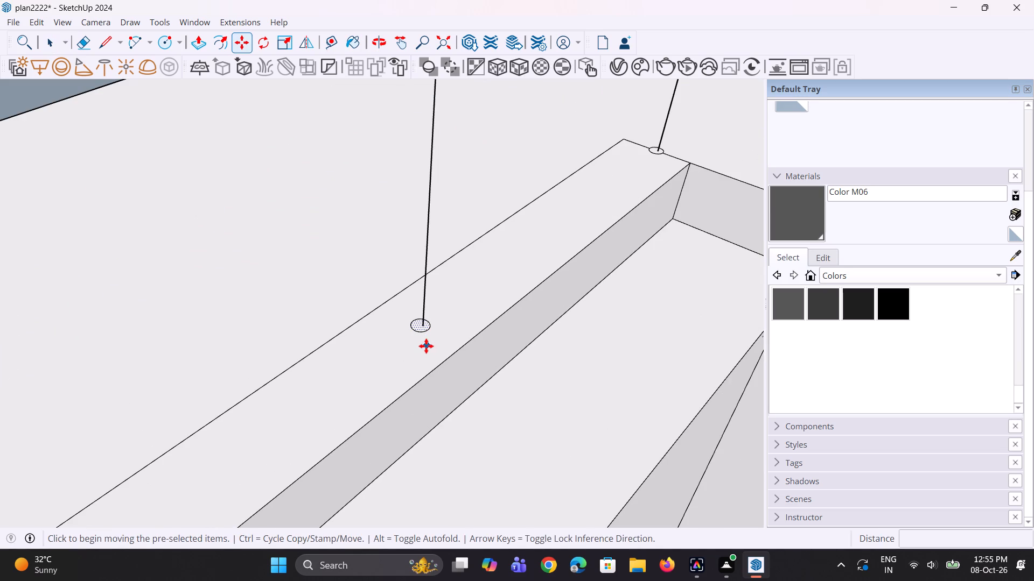
click(426, 333)
scroll(423, 335, down, 11)
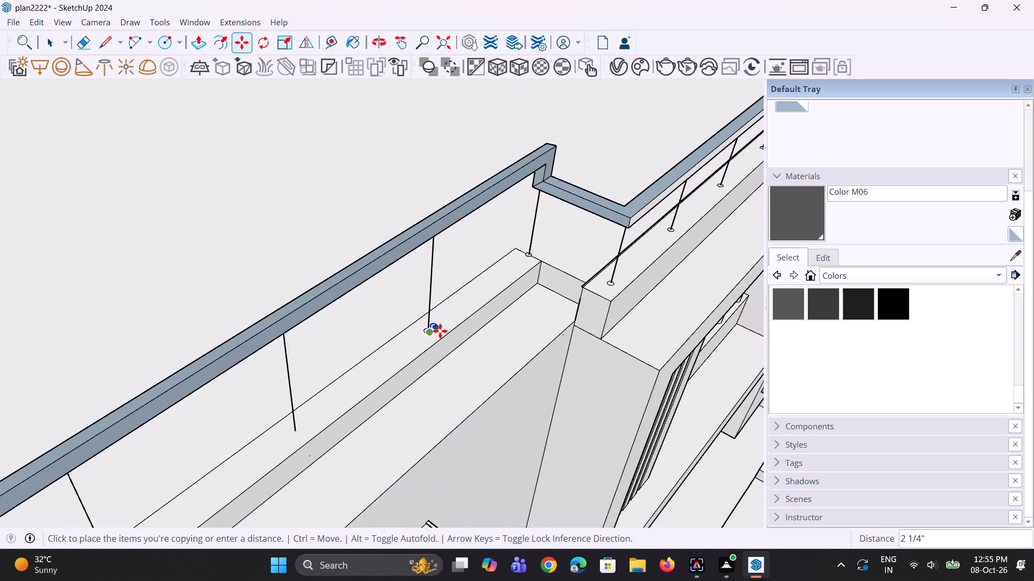
scroll(440, 331, down, 2)
scroll(340, 402, up, 10)
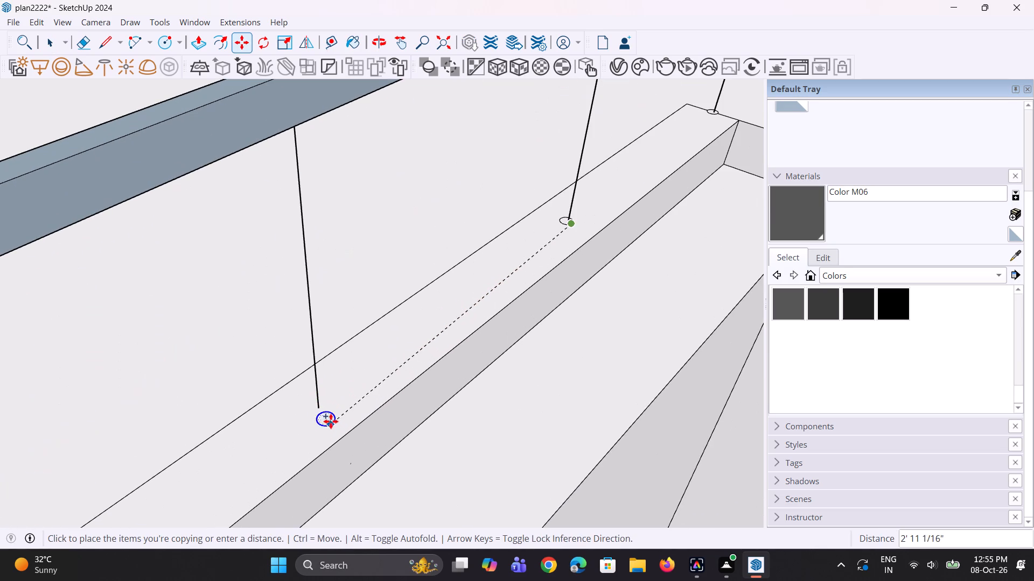
click(323, 415)
scroll(346, 405, down, 12)
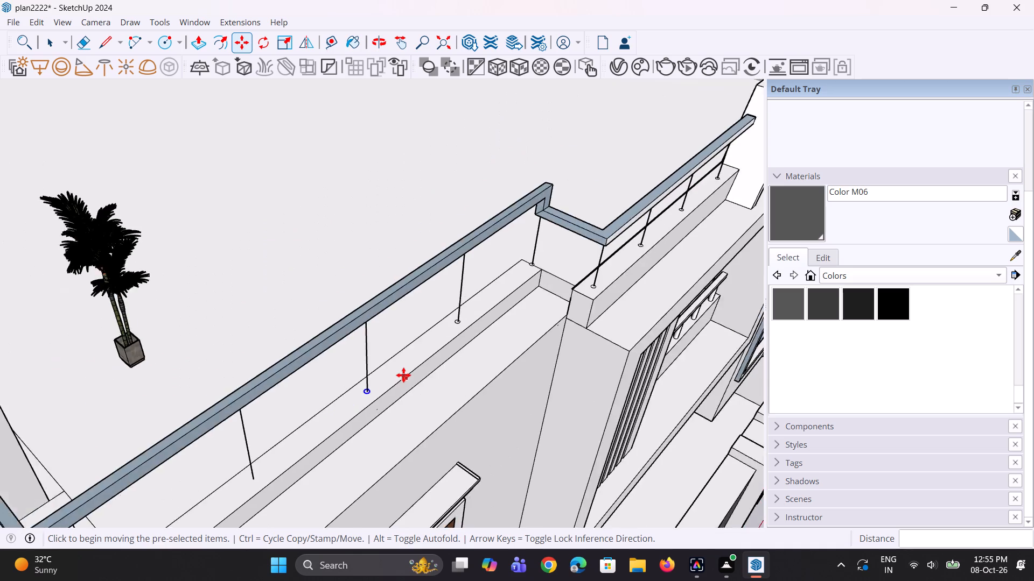
scroll(403, 375, down, 9)
scroll(310, 475, up, 12)
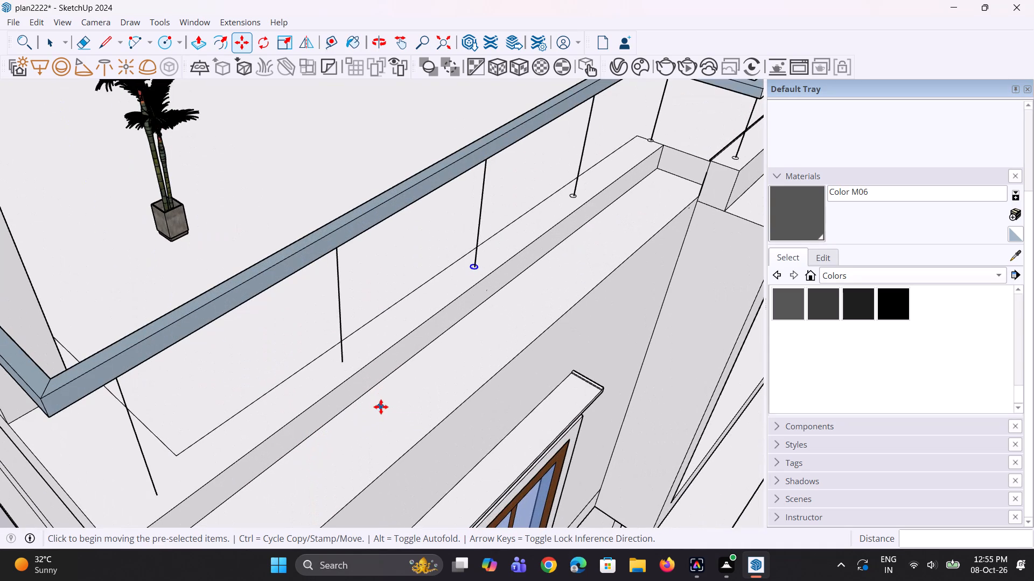
key(asterisk)
key(2)
key(Return)
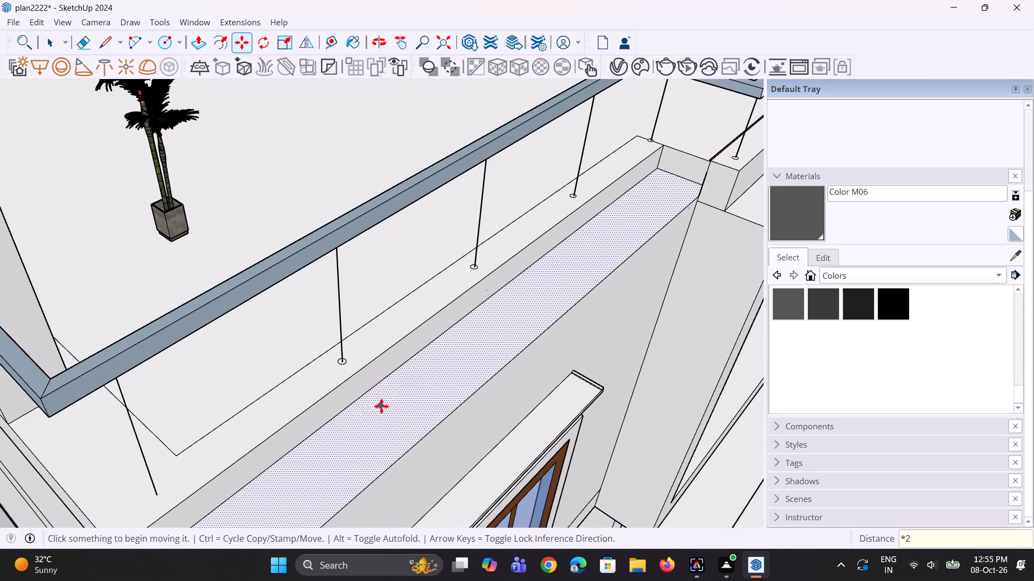
Copy the base circle of the post next to the outer corner to the foot of the outer corner post, 2' 10 15/16" away.
scroll(395, 391, down, 6)
scroll(353, 392, up, 10)
key(space)
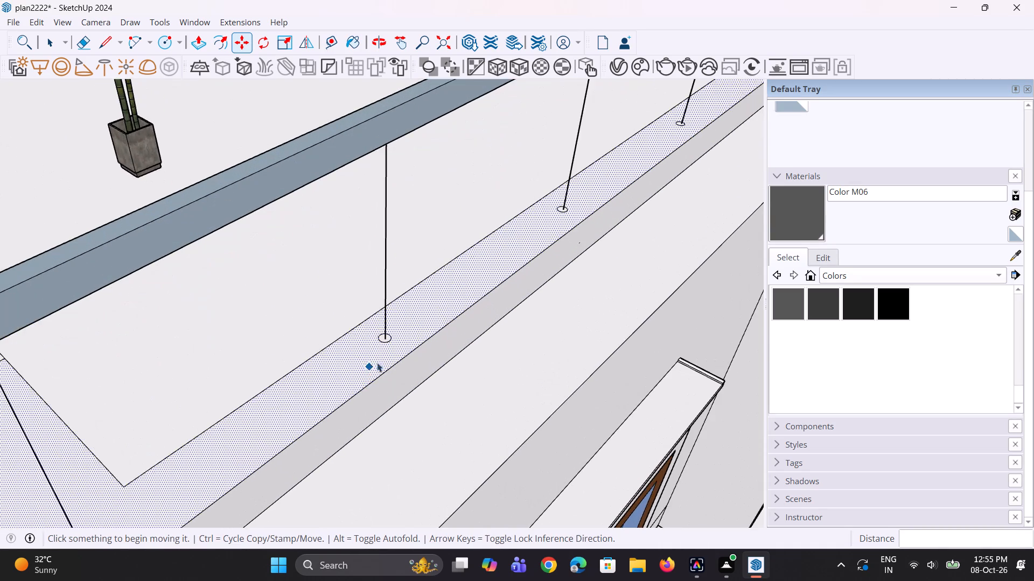
scroll(382, 340, up, 4)
click(380, 337)
scroll(382, 342, up, 3)
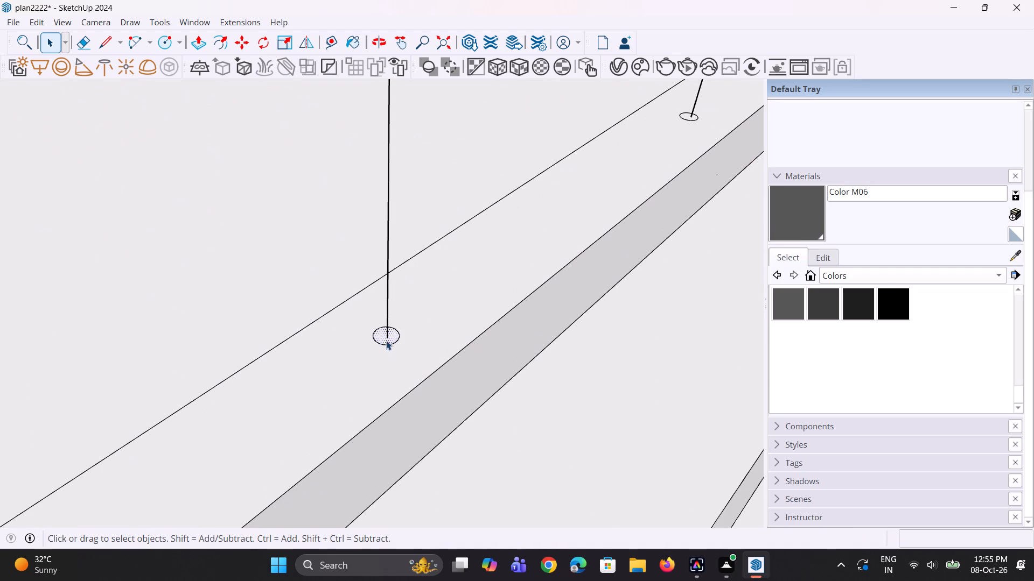
key(m)
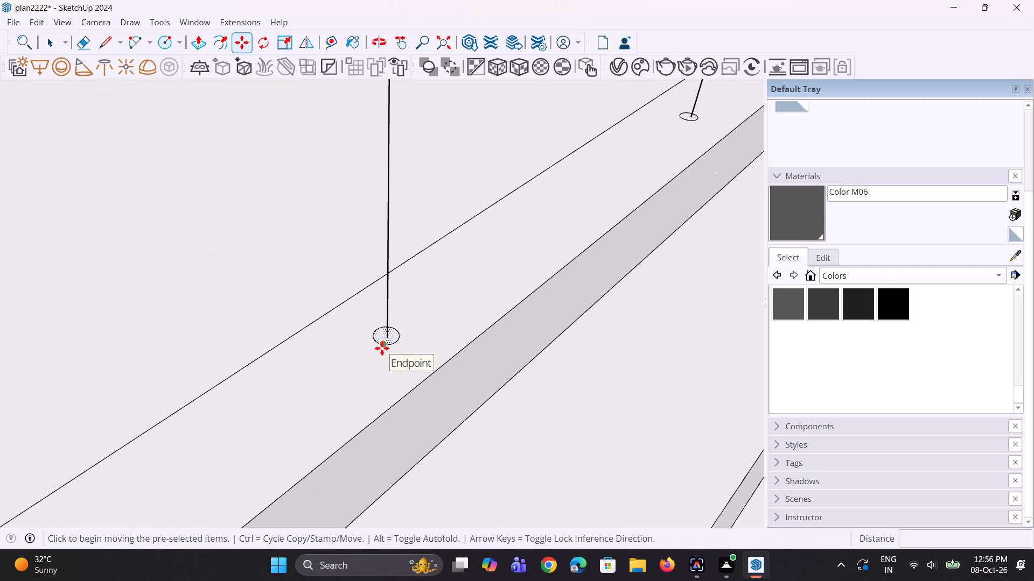
click(382, 345)
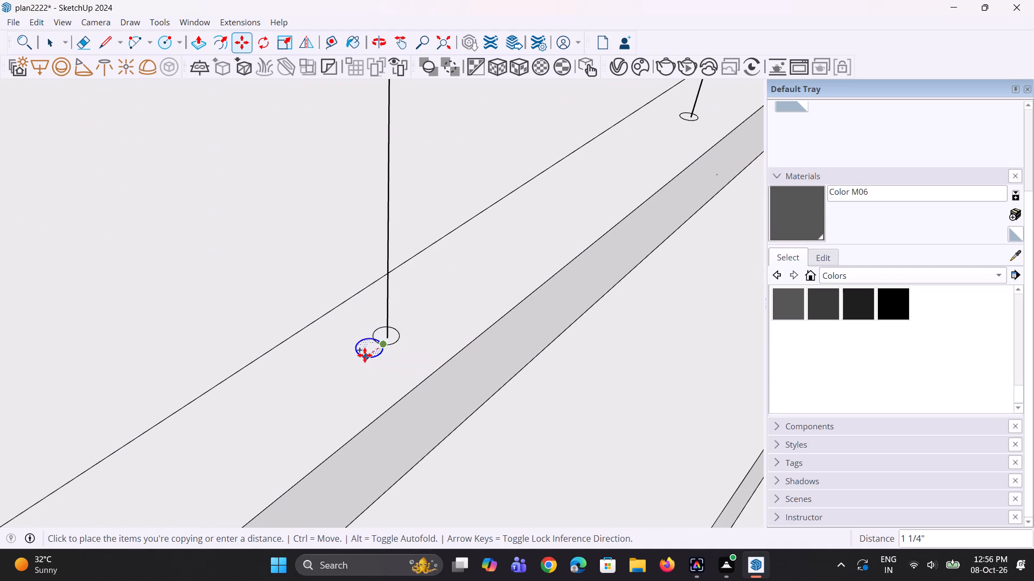
scroll(365, 355, down, 15)
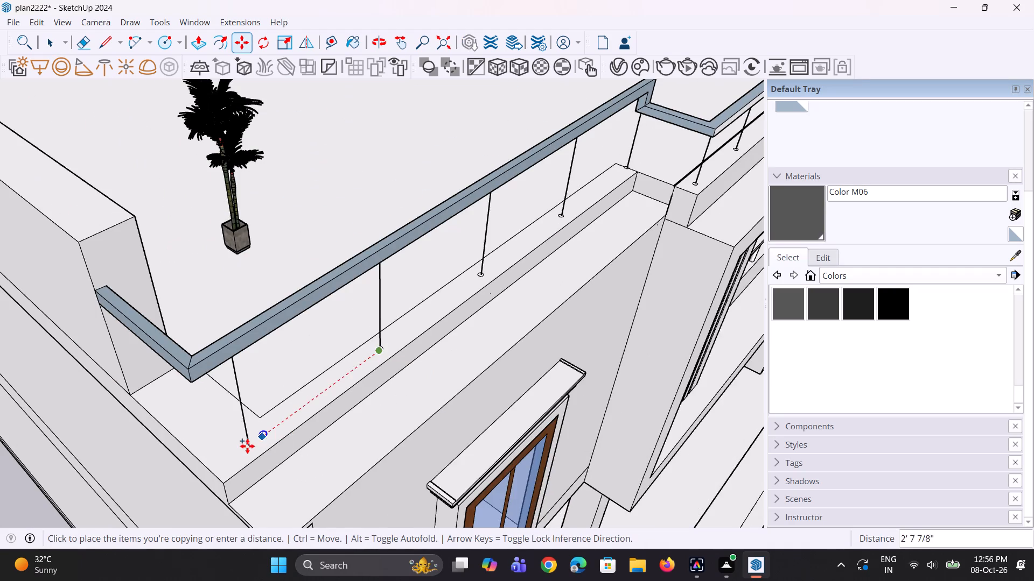
scroll(247, 447, up, 7)
click(250, 449)
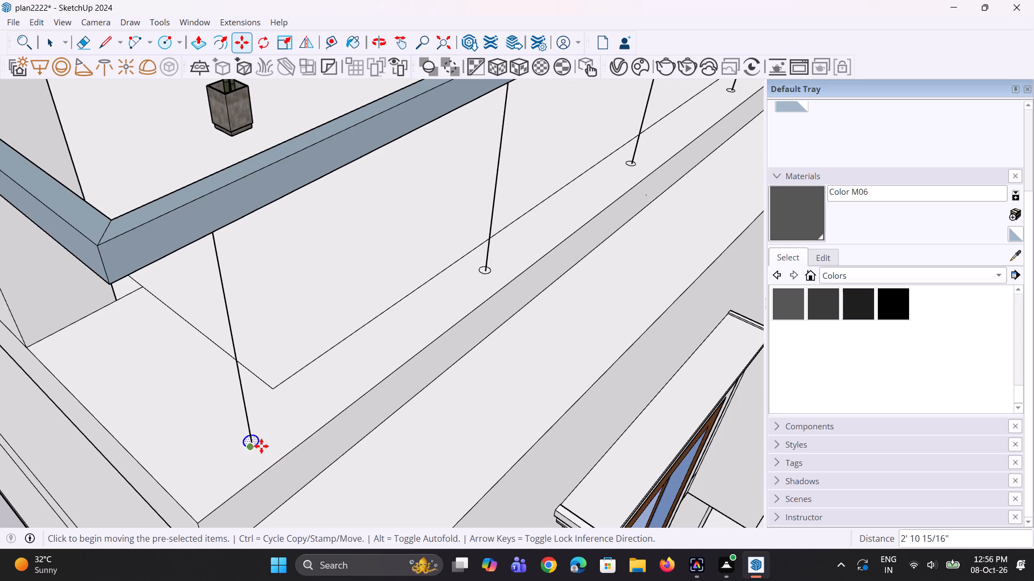
scroll(270, 441, down, 12)
middle_drag(274, 442, 257, 435)
key(space)
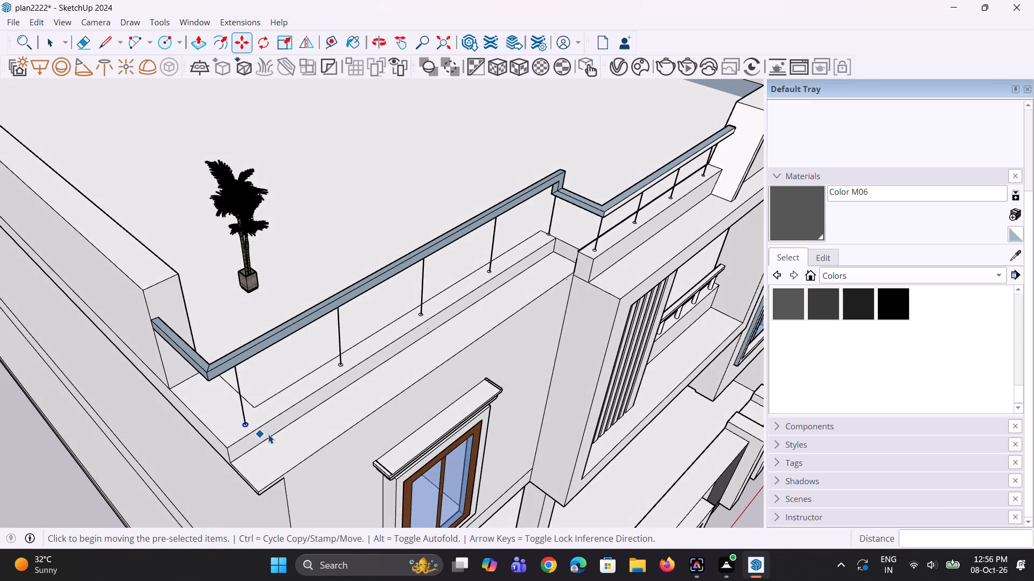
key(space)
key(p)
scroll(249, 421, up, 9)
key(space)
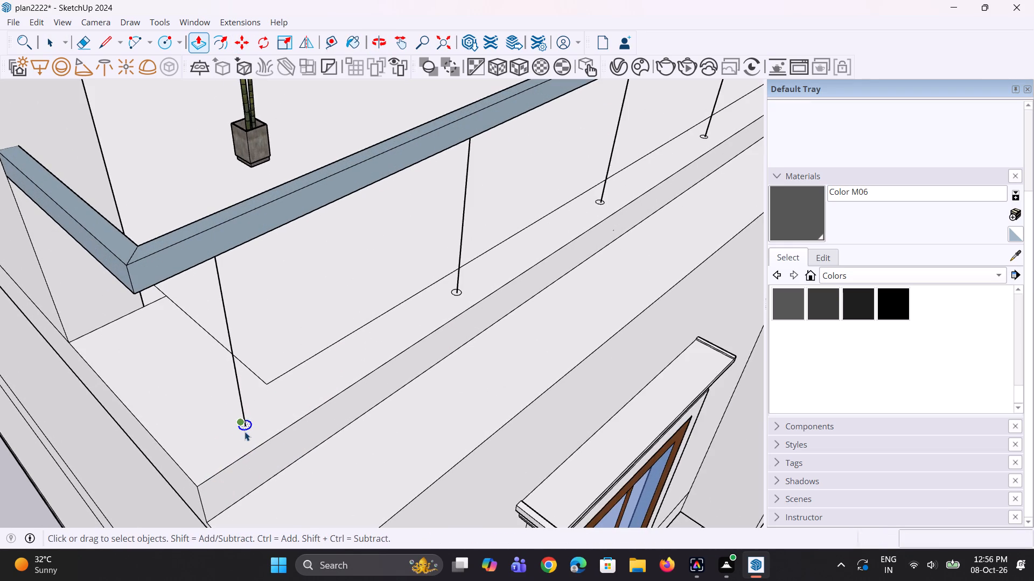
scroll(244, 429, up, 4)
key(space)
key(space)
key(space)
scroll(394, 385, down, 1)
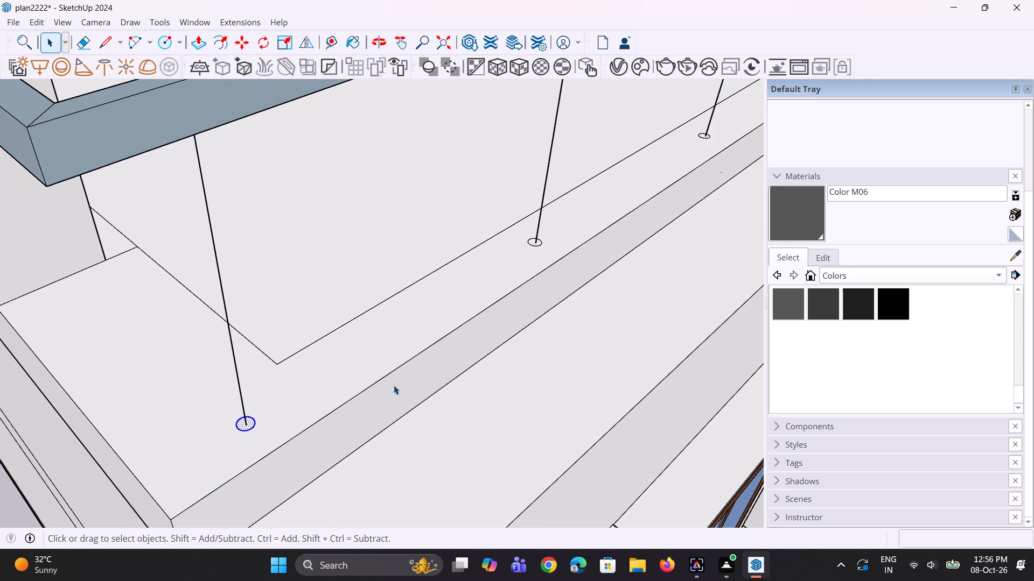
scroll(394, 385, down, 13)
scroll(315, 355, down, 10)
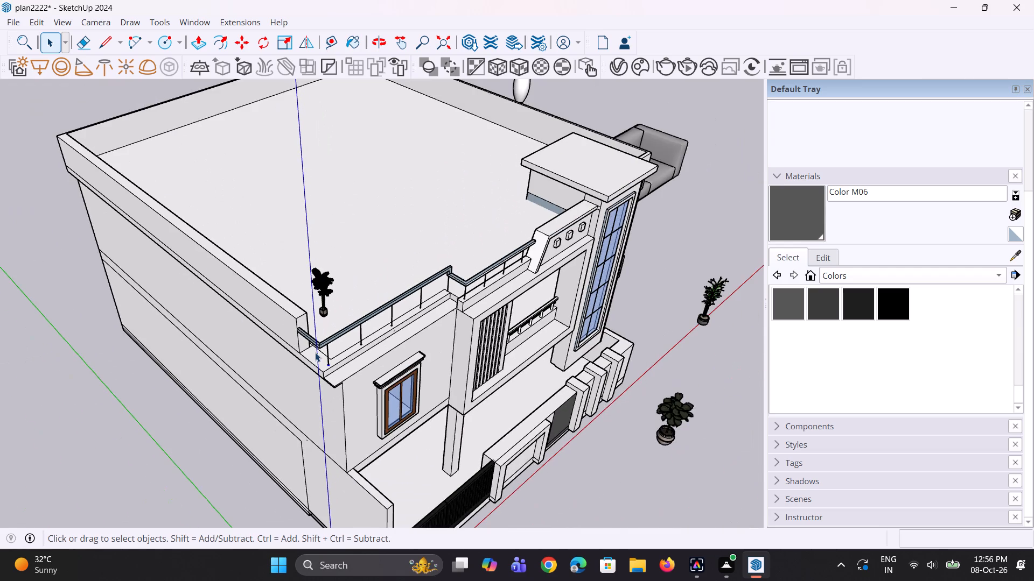
Clear the selection and pull the outer corner post's base circle up to the underside of the handrail.
click(612, 478)
scroll(319, 378, up, 13)
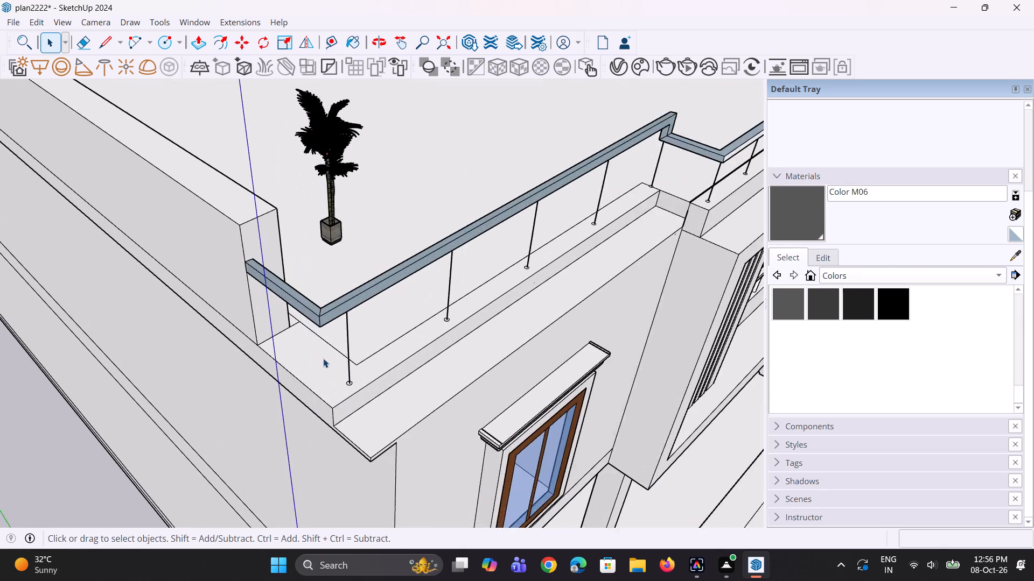
scroll(323, 358, up, 9)
key(p)
scroll(383, 408, up, 2)
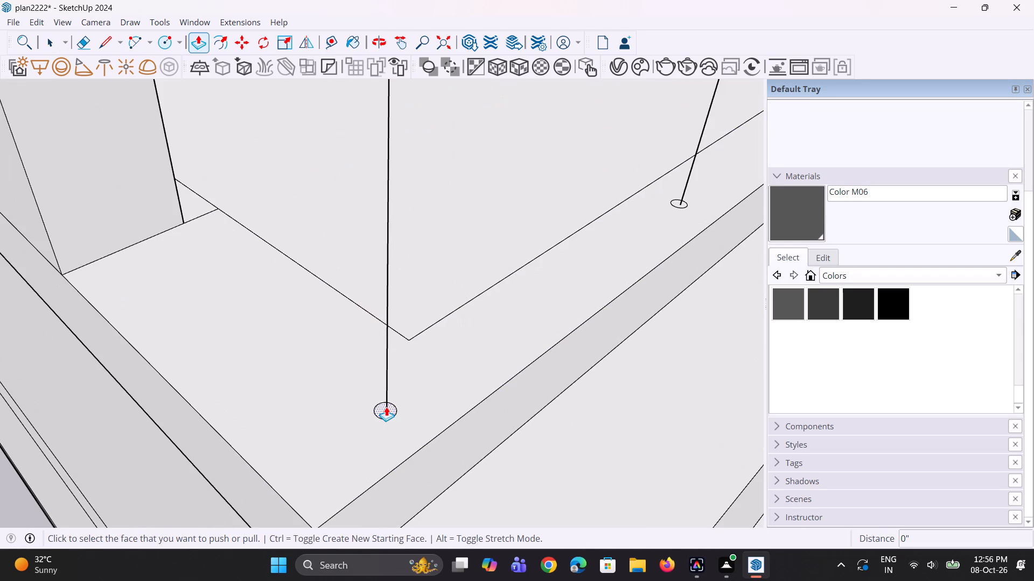
click(386, 407)
scroll(392, 367, down, 8)
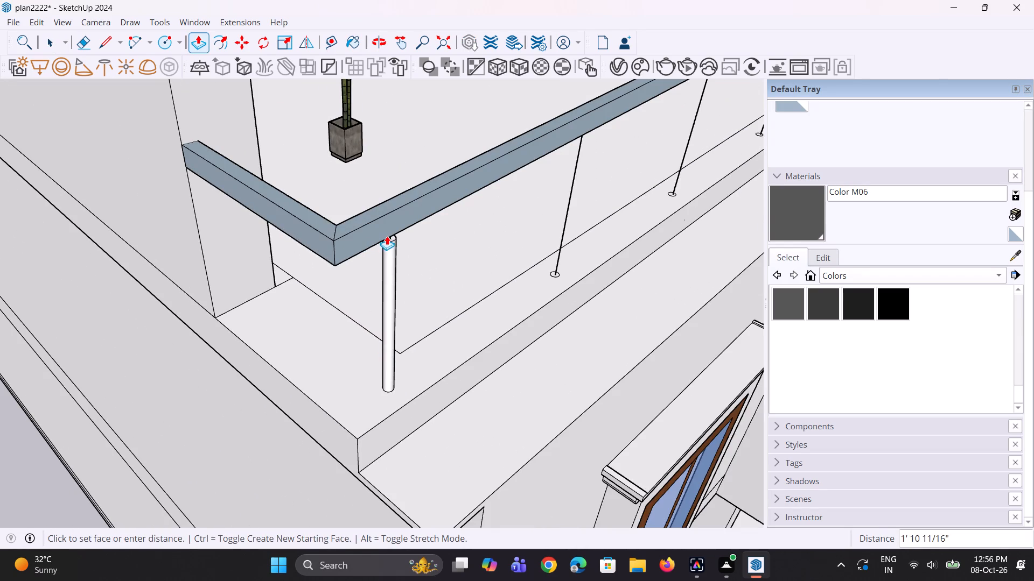
click(388, 228)
Pull up the base circles of the next two long-railing posts by the same height as the outer corner post.
scroll(346, 316, down, 1)
scroll(532, 268, up, 7)
double_click(540, 287)
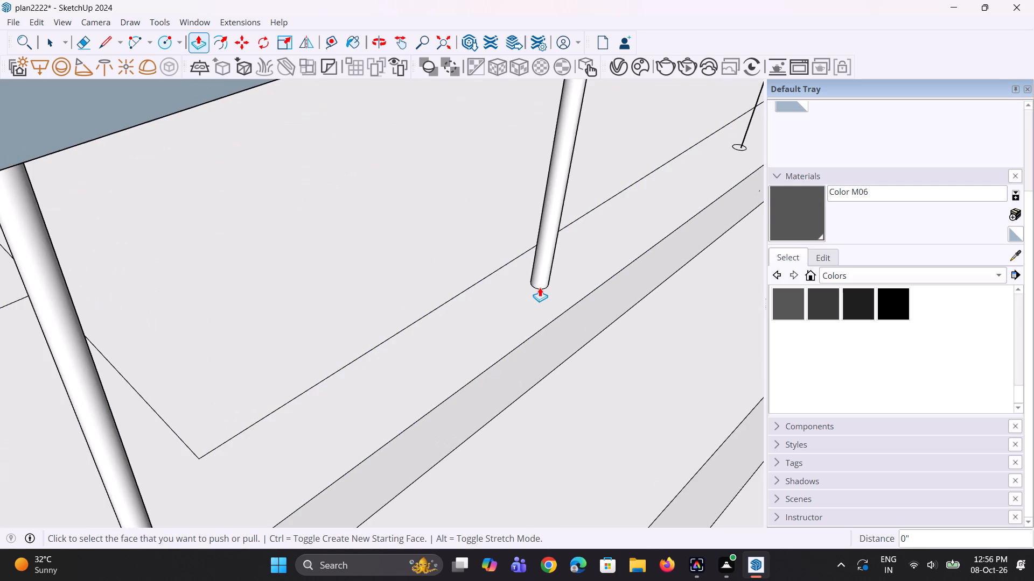
scroll(414, 361, down, 8)
scroll(641, 232, up, 10)
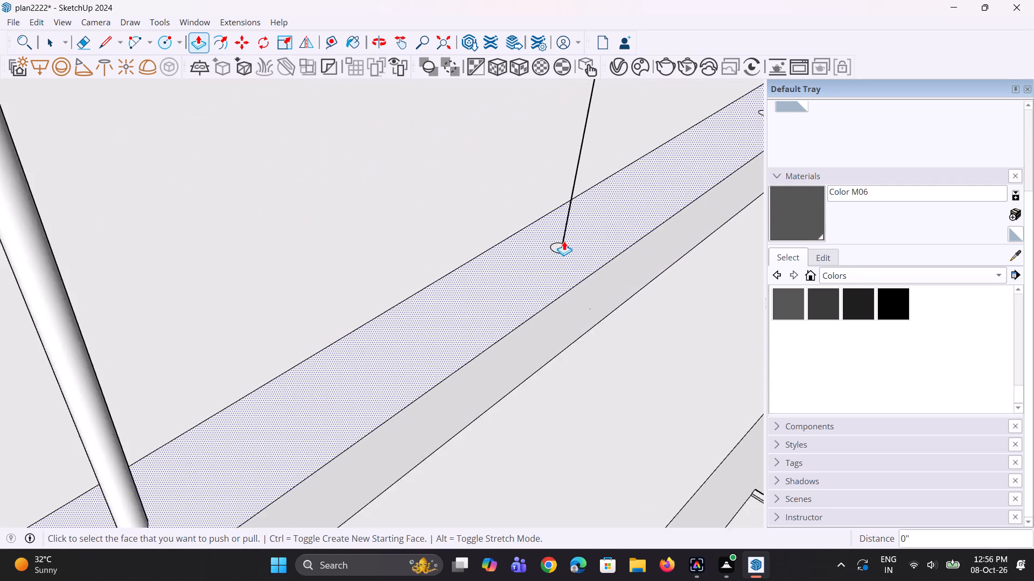
scroll(564, 241, up, 3)
double_click(557, 252)
scroll(369, 348, down, 9)
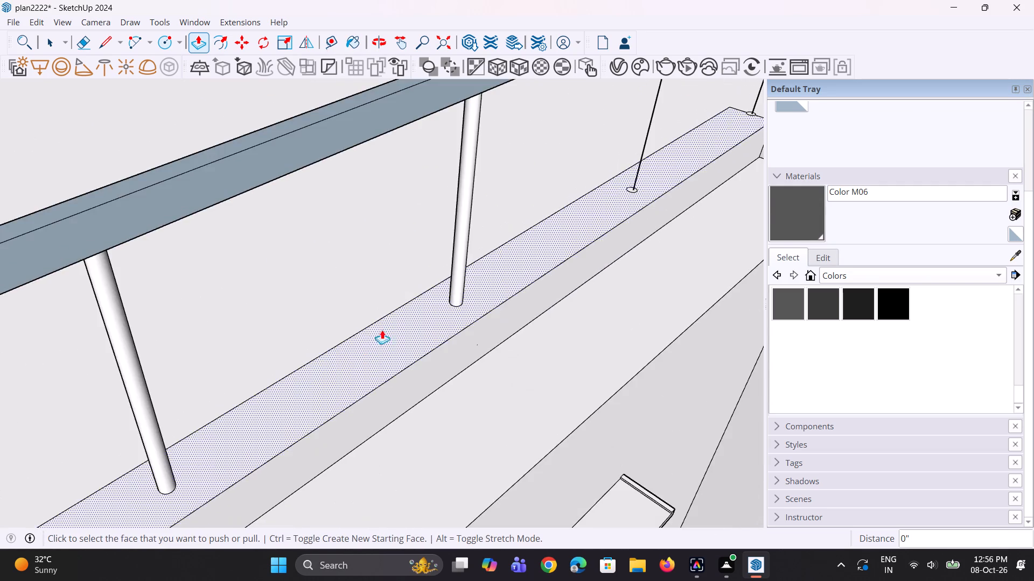
Pull up the base circles of the last two long-railing posts, towards the inner corner, by the same height as the outer corner post.
scroll(604, 201, up, 8)
double_click(637, 193)
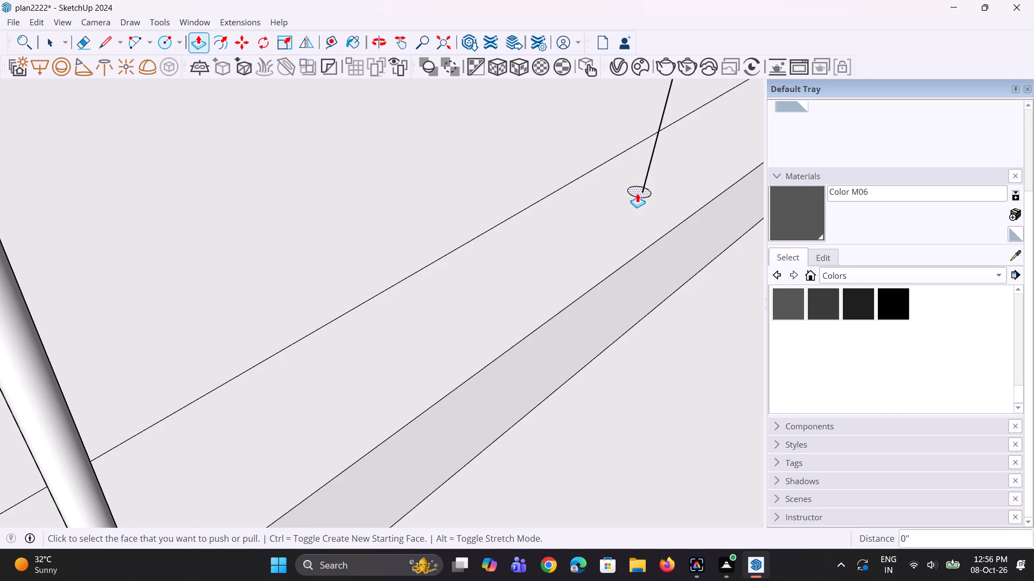
scroll(462, 304, down, 11)
scroll(658, 171, up, 8)
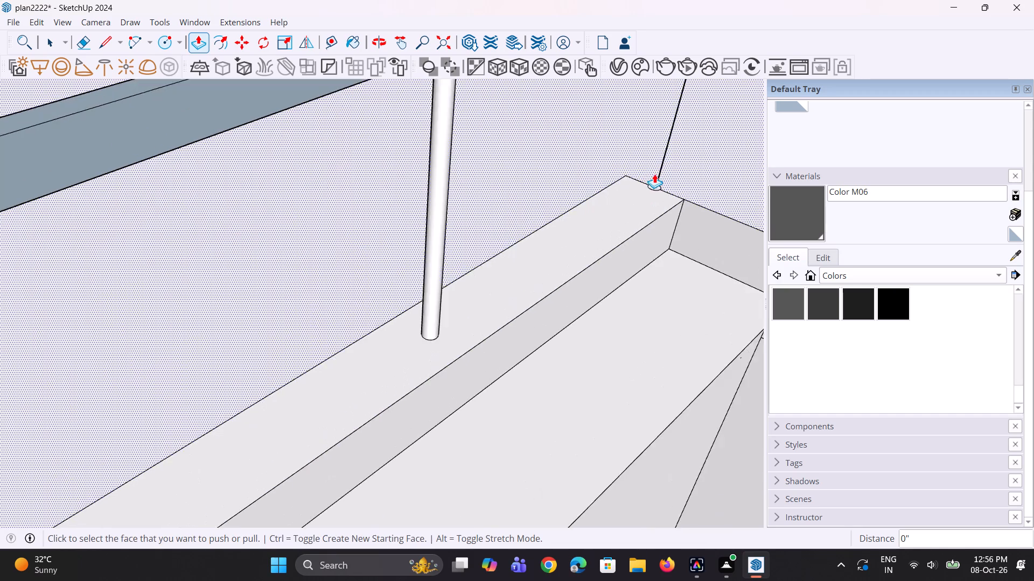
scroll(654, 174, up, 5)
double_click(655, 198)
scroll(543, 280, down, 6)
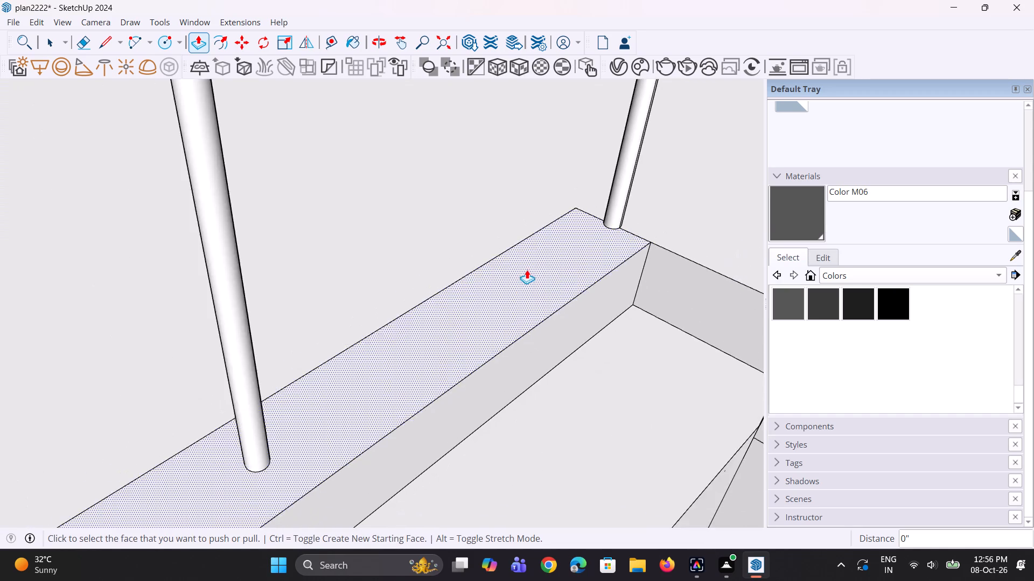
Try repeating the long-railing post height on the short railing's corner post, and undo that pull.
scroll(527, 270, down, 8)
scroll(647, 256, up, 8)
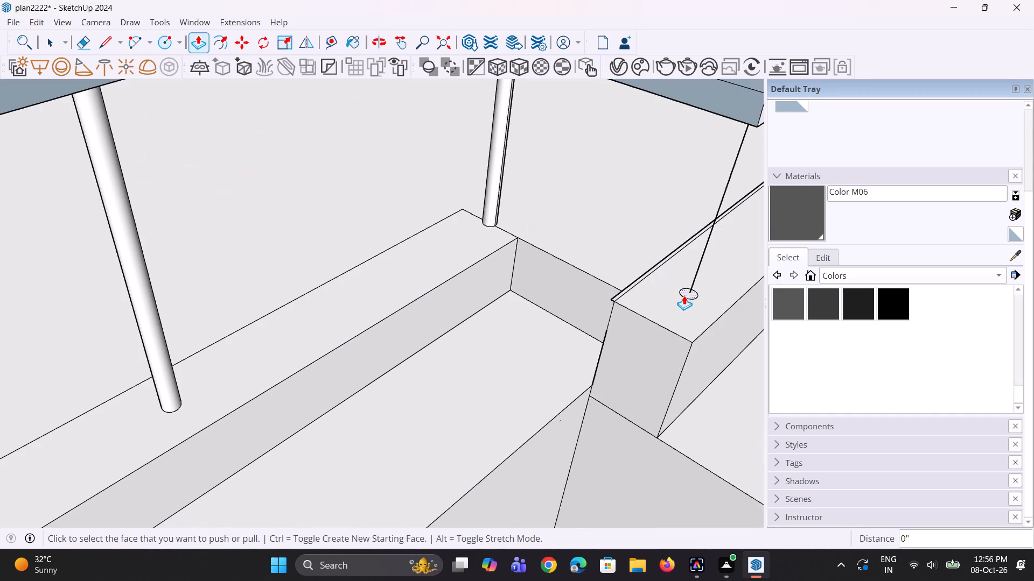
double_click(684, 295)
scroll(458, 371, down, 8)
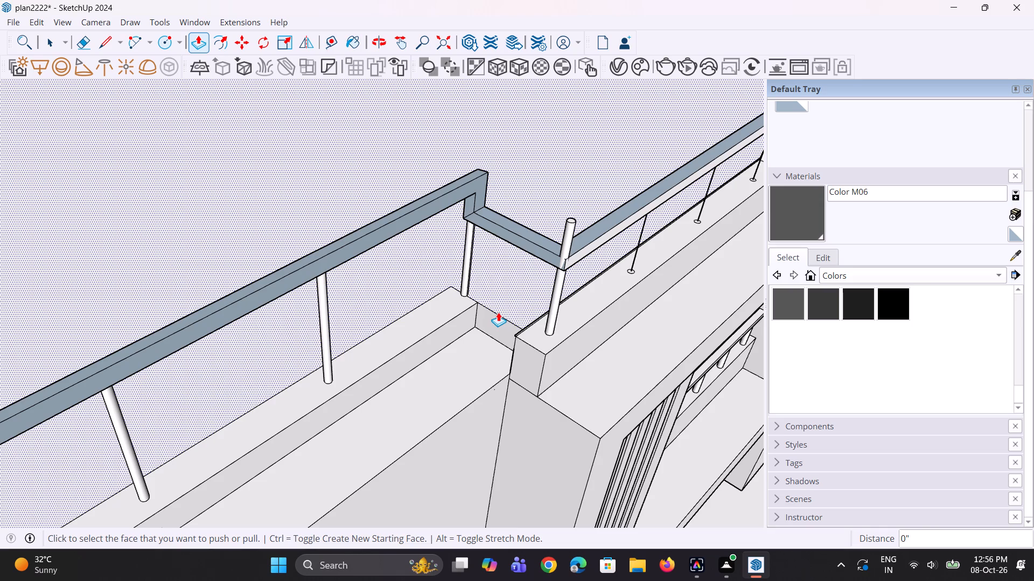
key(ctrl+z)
Pull the short railing's corner post base circle up about 1' 2 9/16" to the underside of its handrail.
middle_drag(534, 326, 530, 303)
scroll(533, 324, up, 2)
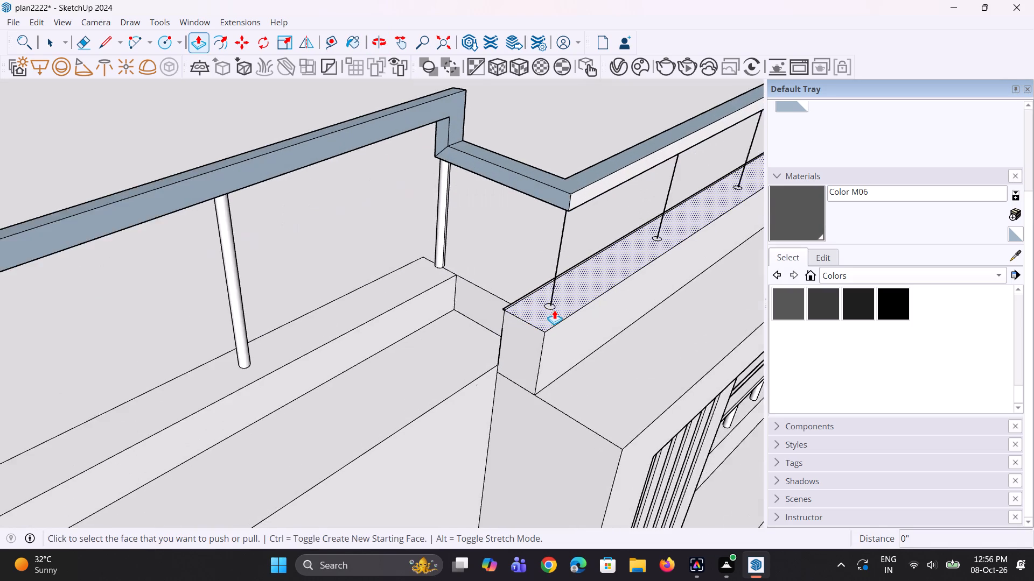
scroll(554, 310, up, 4)
click(551, 306)
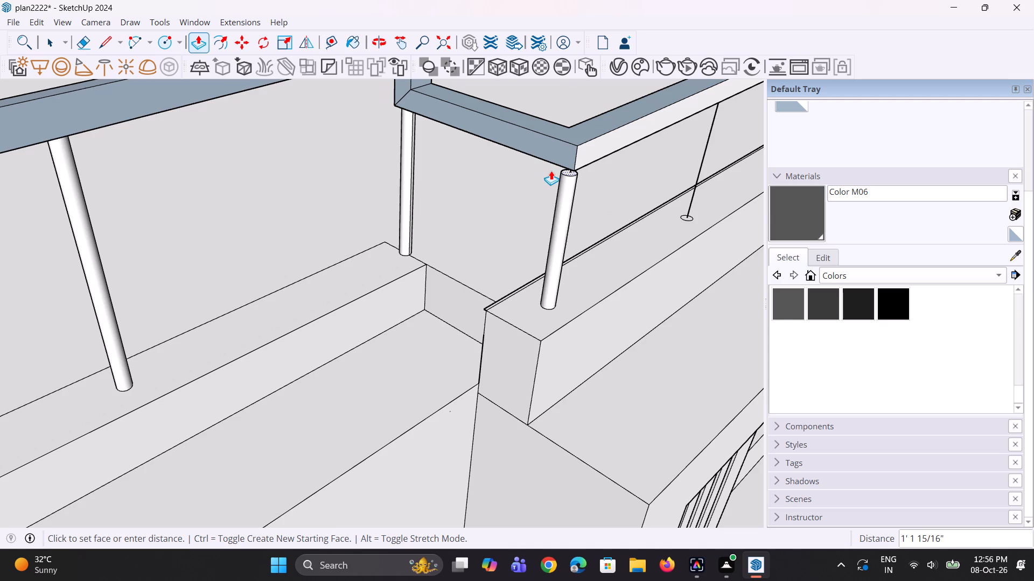
middle_drag(551, 171, 591, 148)
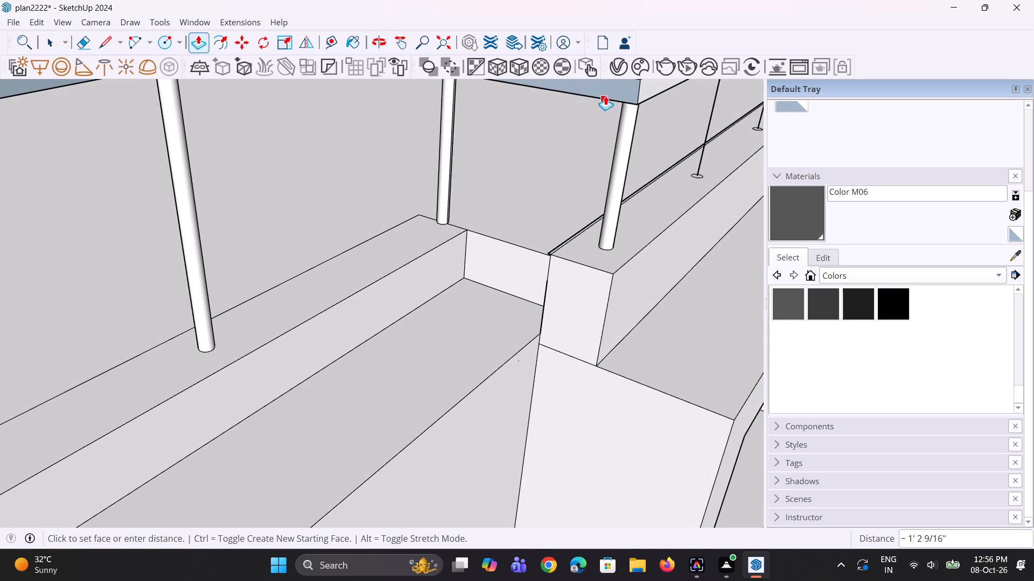
click(606, 100)
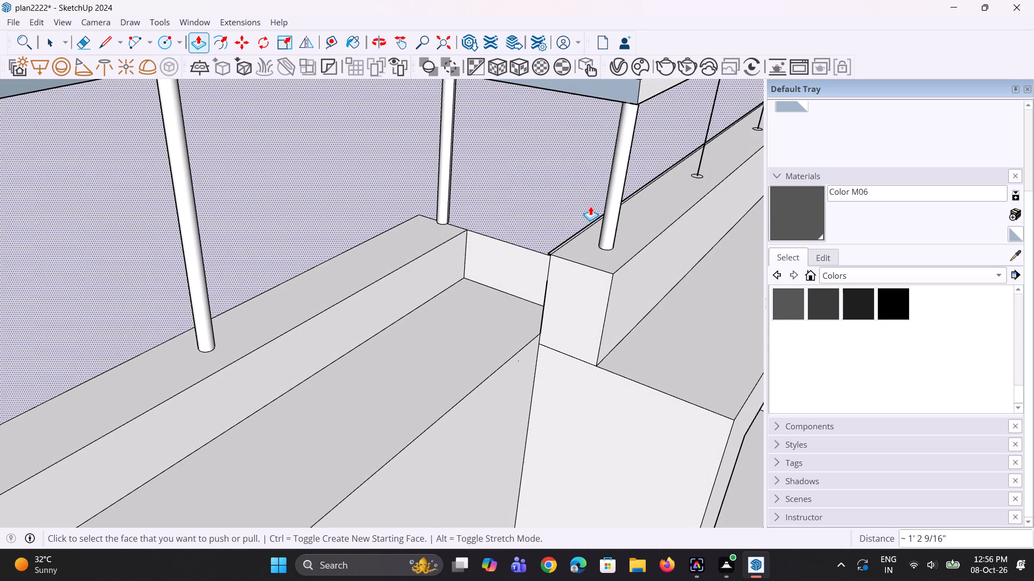
Pull up the base circles of the other three short-railing posts by the same height as its corner post.
scroll(541, 270, down, 8)
middle_drag(754, 188, 684, 219)
scroll(595, 275, up, 3)
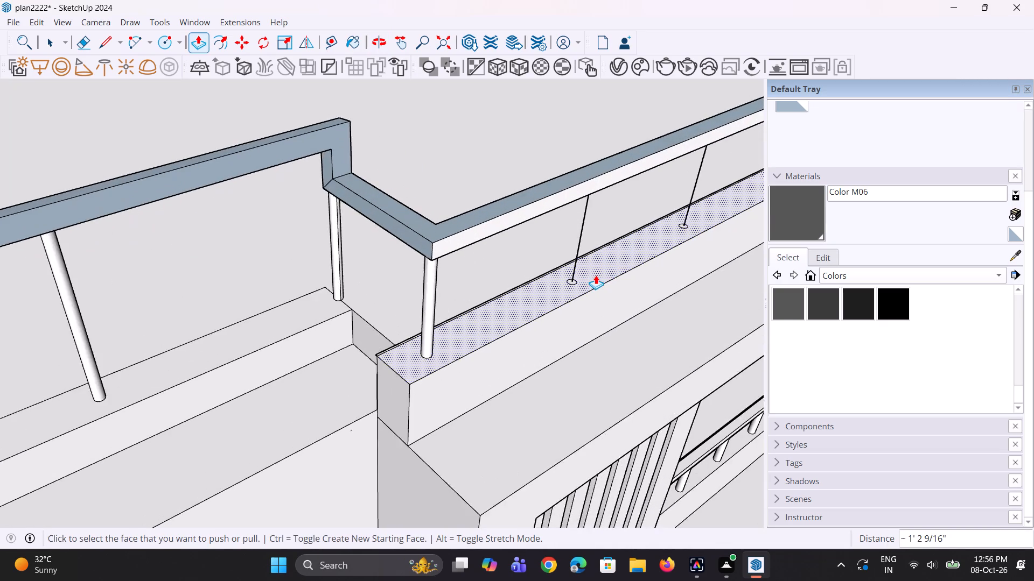
scroll(596, 275, up, 6)
double_click(558, 285)
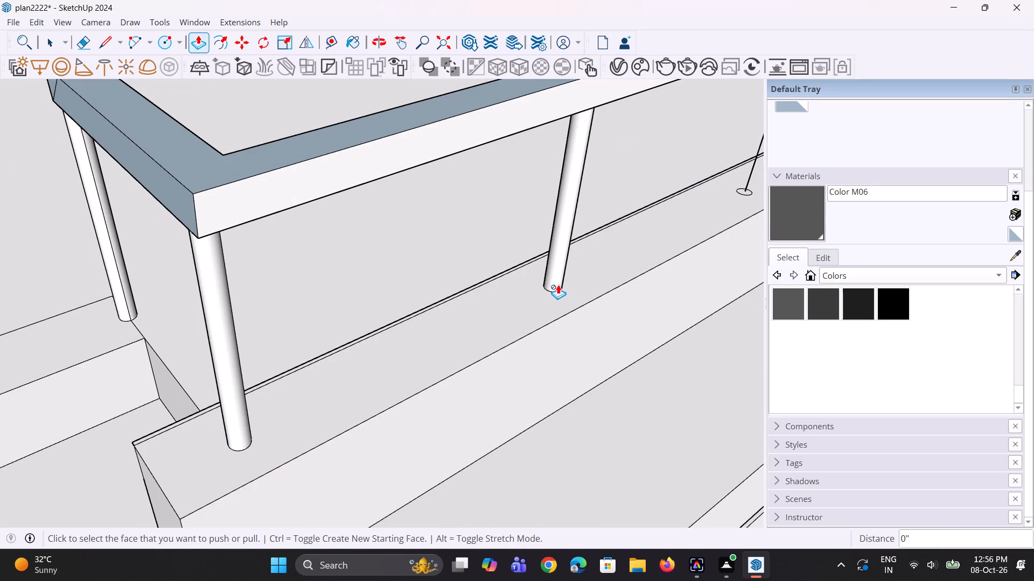
scroll(519, 323, down, 4)
scroll(671, 241, up, 5)
double_click(689, 222)
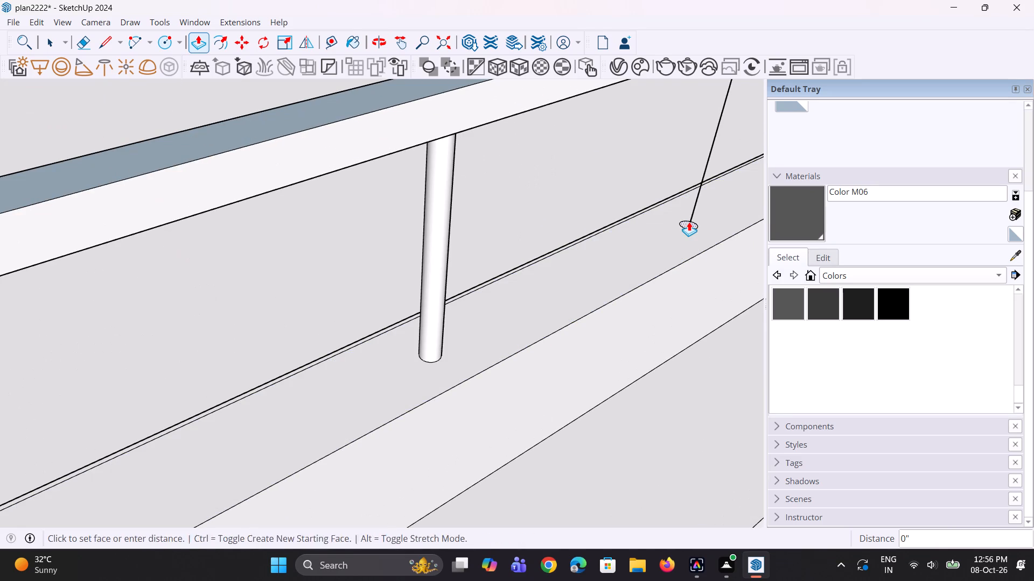
scroll(476, 322, down, 12)
scroll(635, 261, up, 6)
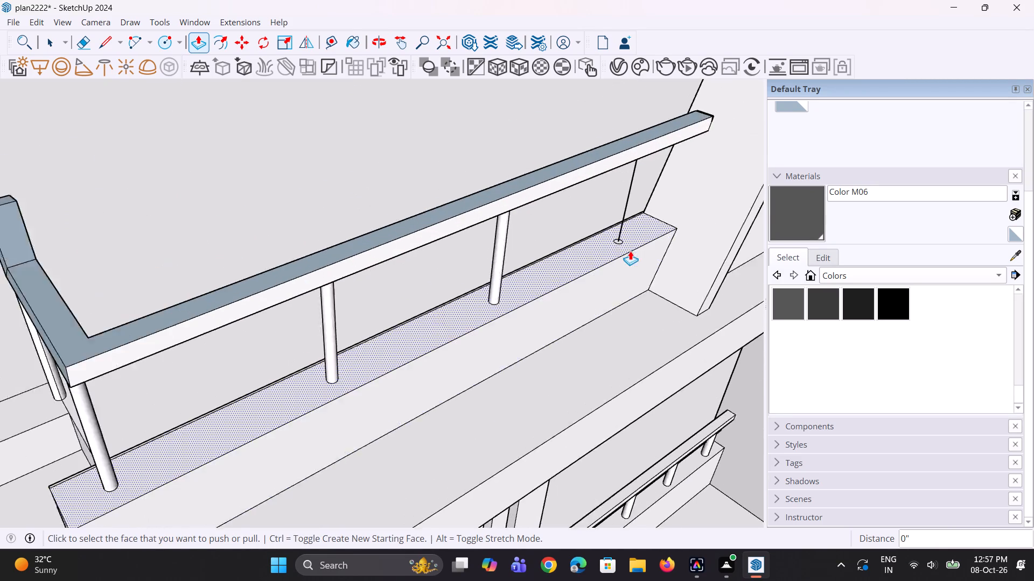
scroll(630, 251, up, 5)
double_click(617, 243)
scroll(614, 278, down, 7)
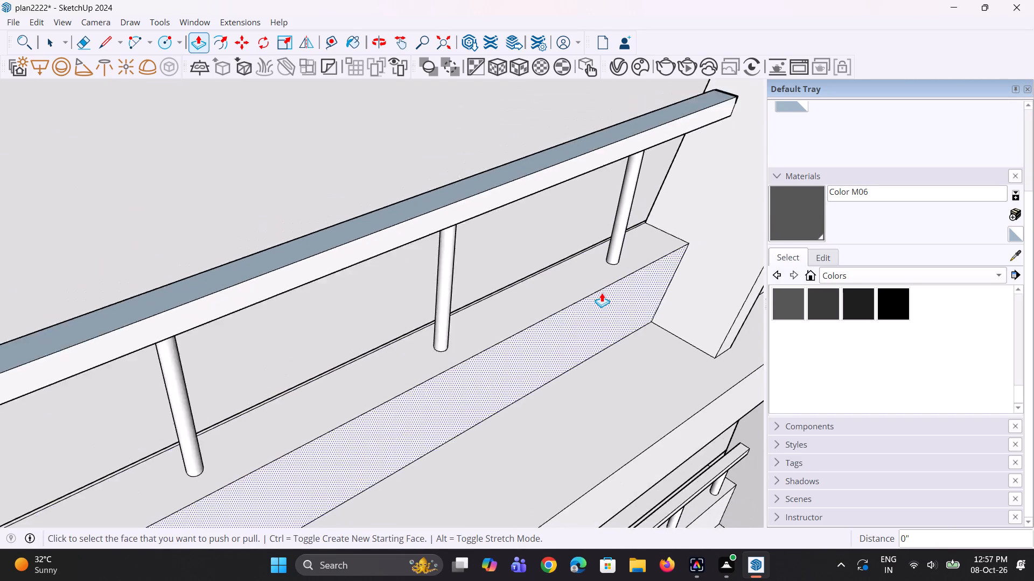
Examine the round posts of both roof railings from the front of the house and close up at the inner corner.
scroll(602, 293, down, 8)
middle_drag(593, 295, 553, 235)
scroll(553, 235, down, 10)
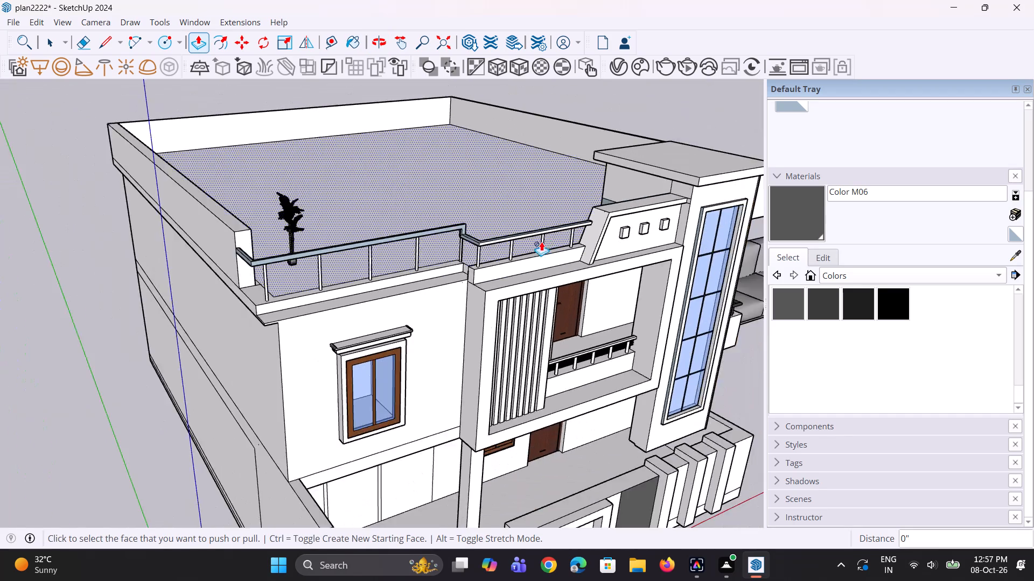
scroll(541, 242, down, 4)
middle_drag(529, 259, 449, 207)
middle_drag(449, 207, 438, 223)
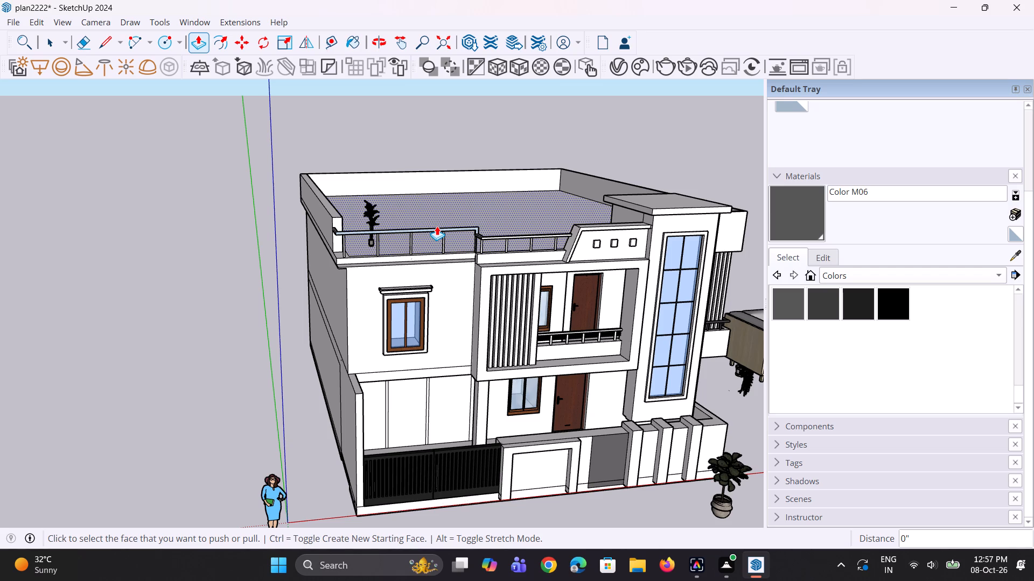
scroll(437, 227, down, 2)
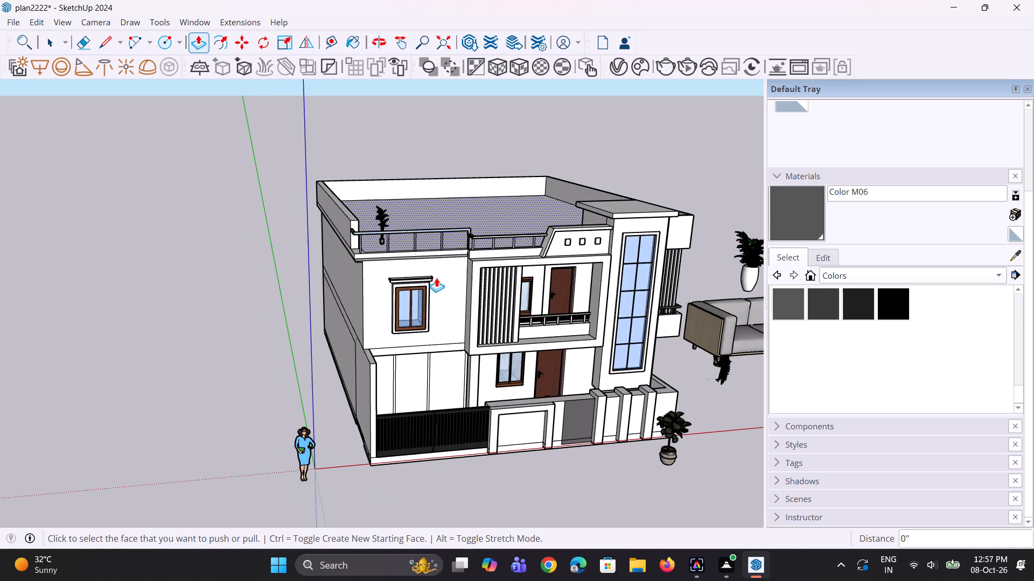
key(space)
key(space)
middle_drag(469, 288, 439, 290)
scroll(395, 215, up, 4)
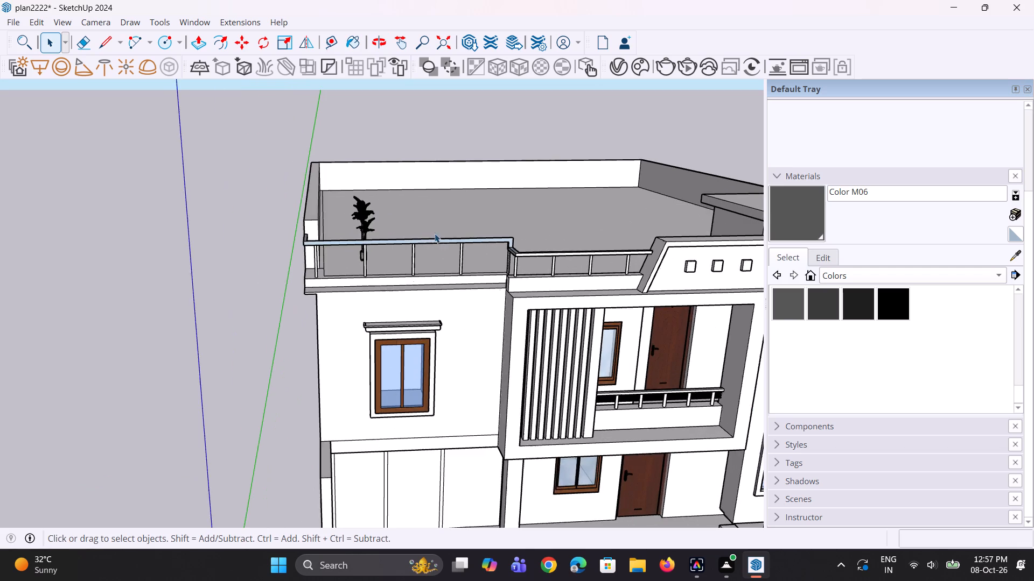
middle_drag(448, 233, 476, 243)
scroll(497, 279, up, 5)
middle_drag(502, 278, 490, 276)
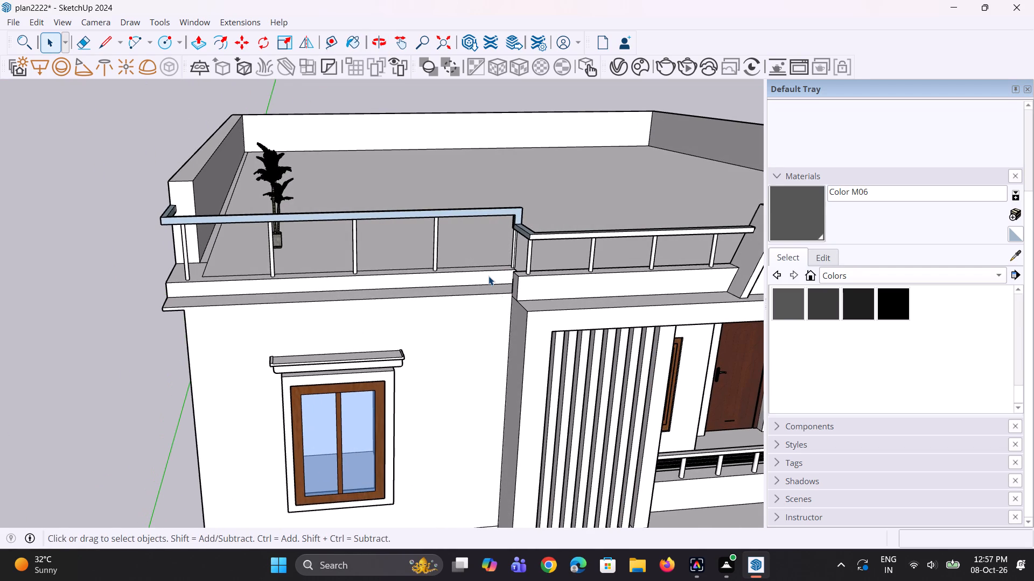
scroll(555, 285, down, 3)
middle_drag(489, 286, 519, 275)
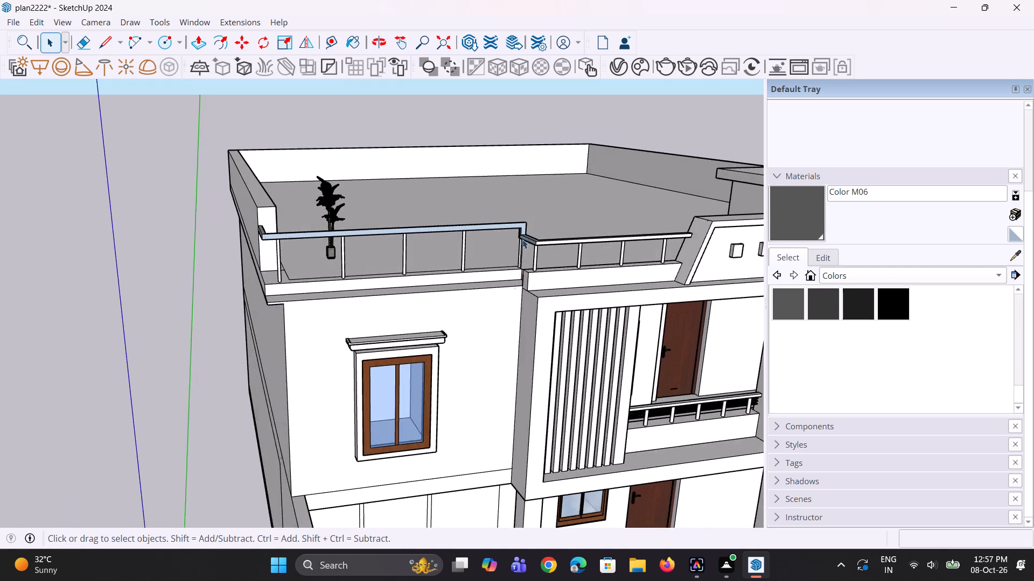
scroll(522, 237, up, 8)
middle_drag(518, 247, 548, 246)
scroll(523, 247, up, 6)
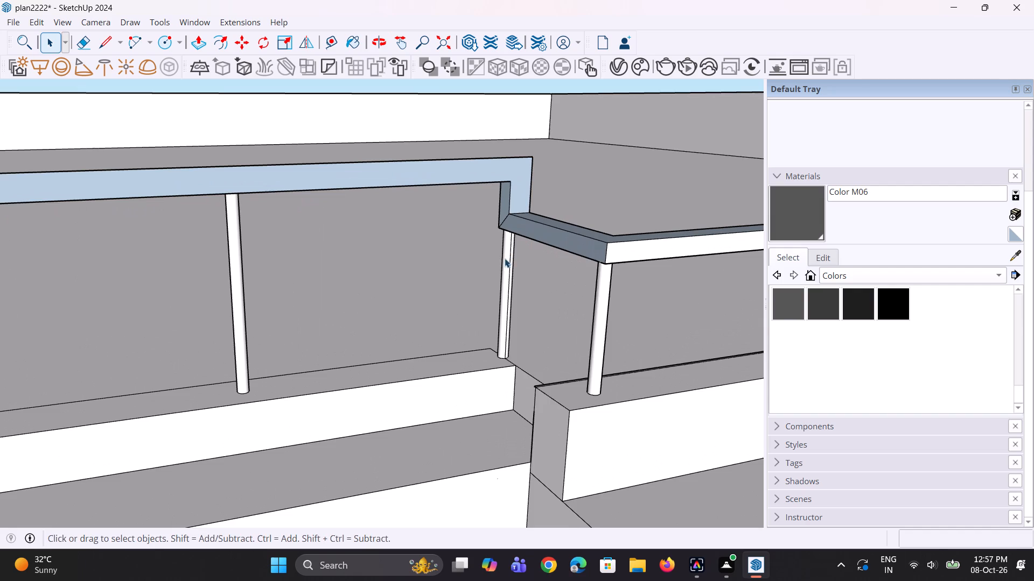
middle_drag(509, 260, 533, 274)
scroll(505, 272, up, 1)
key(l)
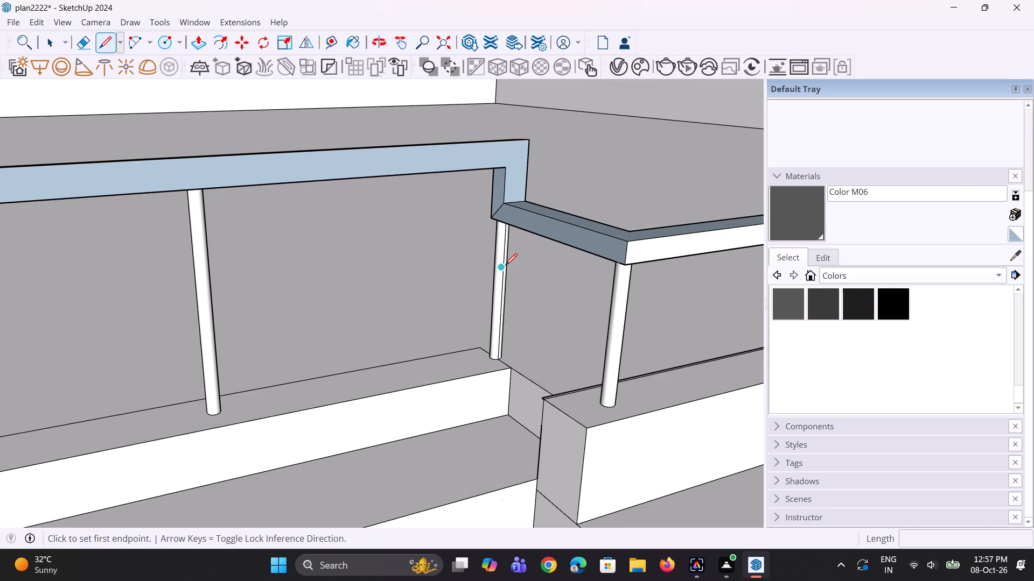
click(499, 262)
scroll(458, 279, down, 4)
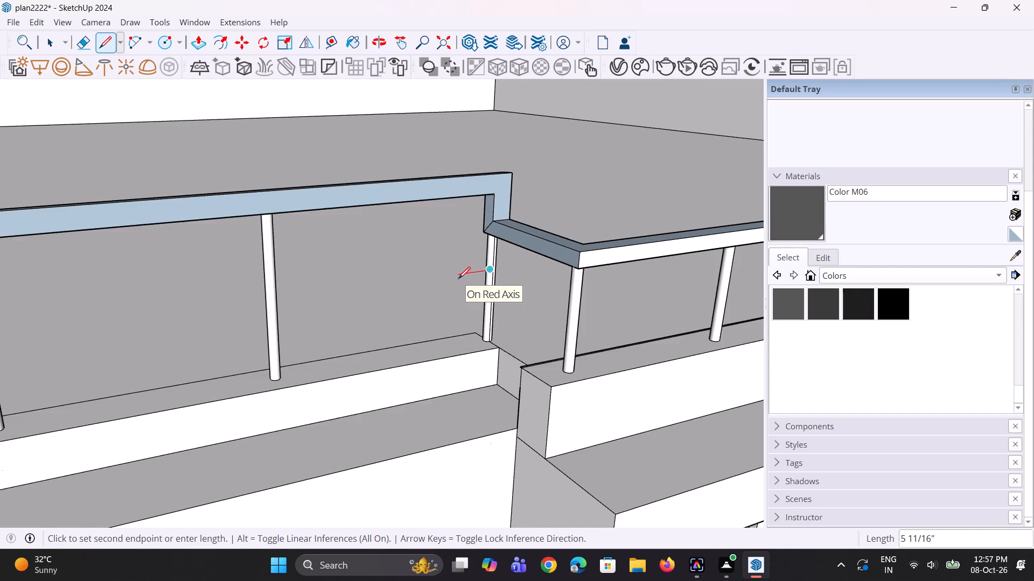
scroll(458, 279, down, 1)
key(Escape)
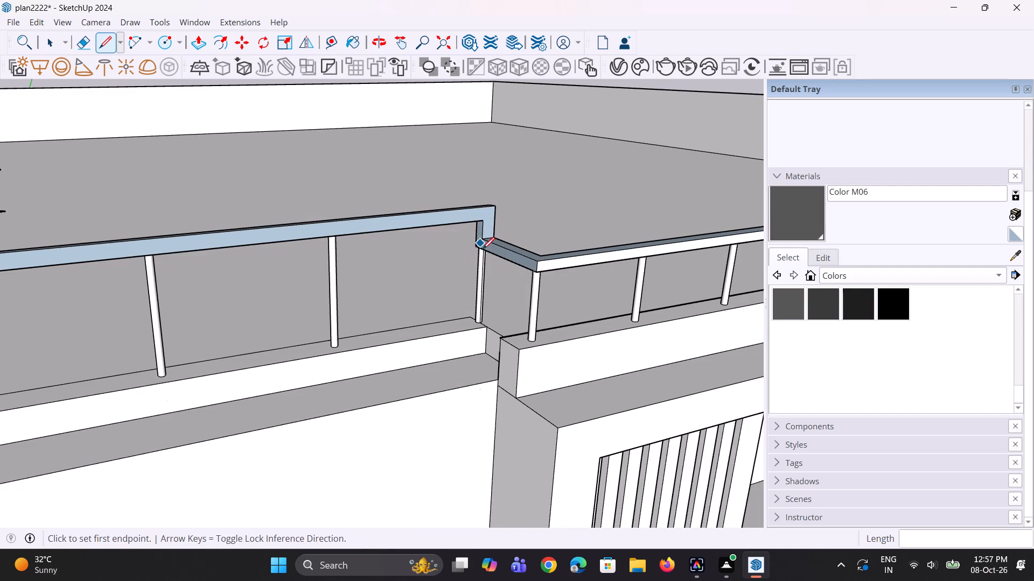
Draw a horizontal line about 11' 6 5/8" long along the red axis from the long railing's inner corner post to its outer corner post.
click(479, 257)
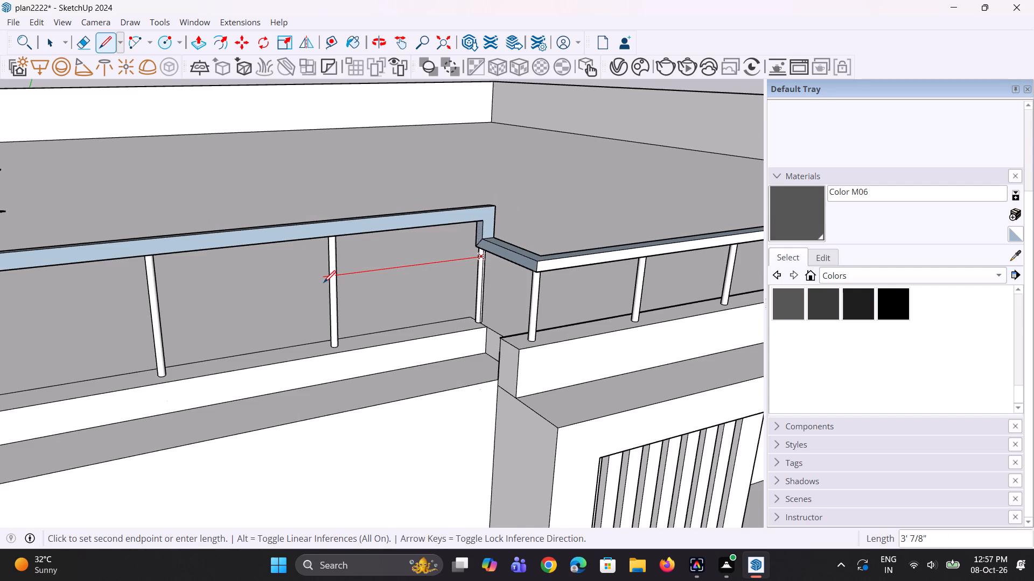
scroll(324, 282, down, 6)
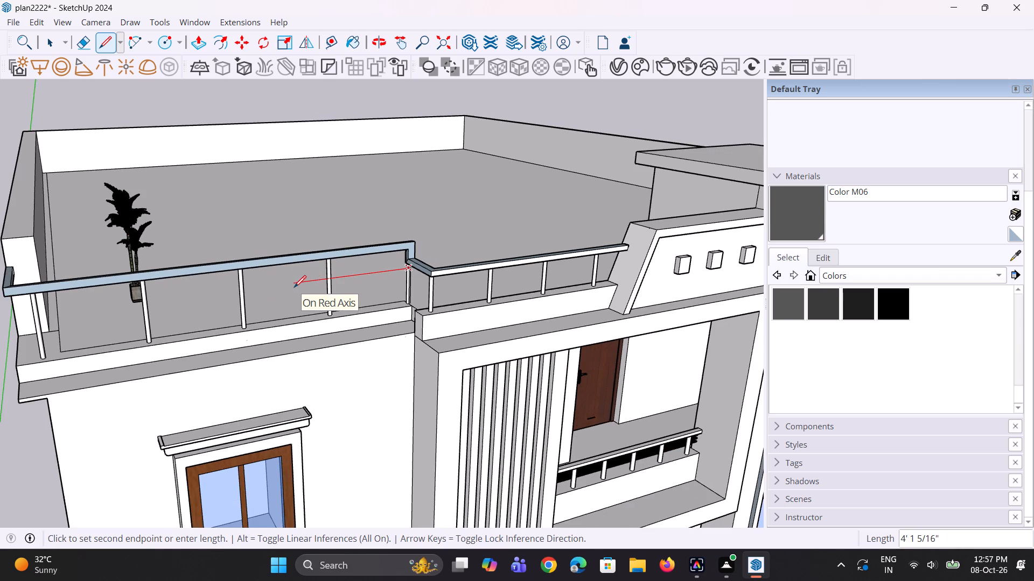
scroll(294, 287, down, 14)
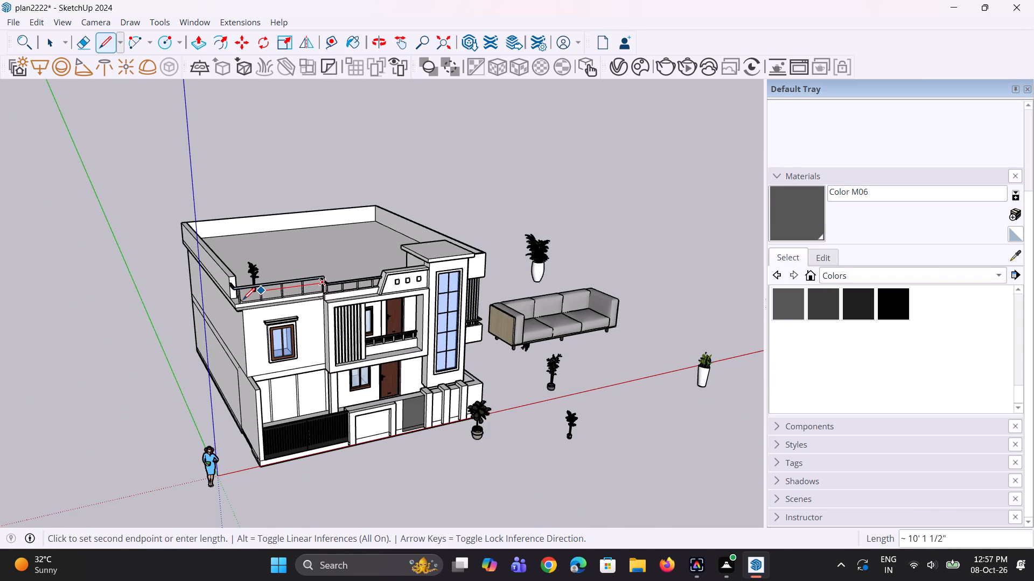
scroll(229, 296, up, 3)
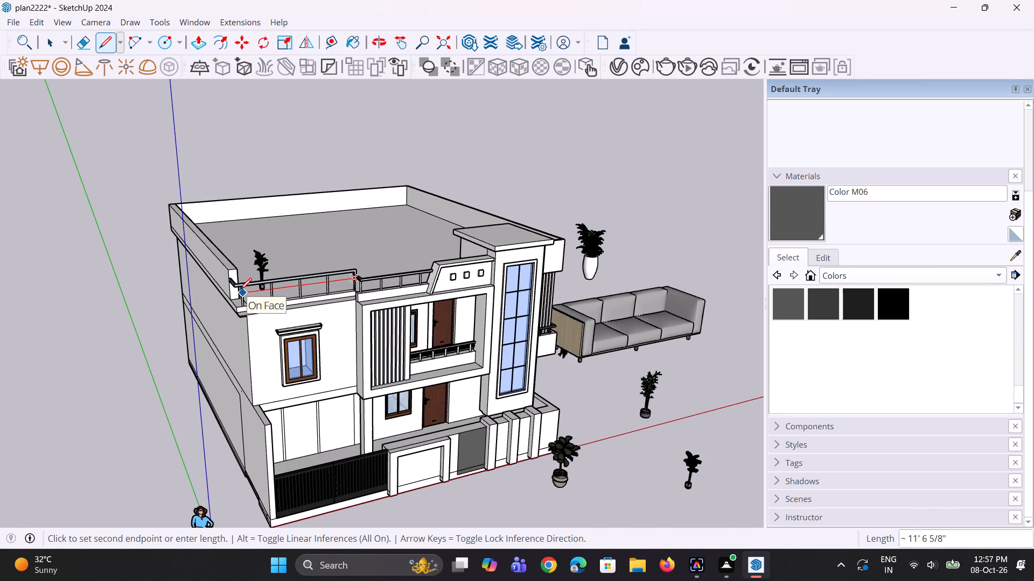
click(240, 290)
key(space)
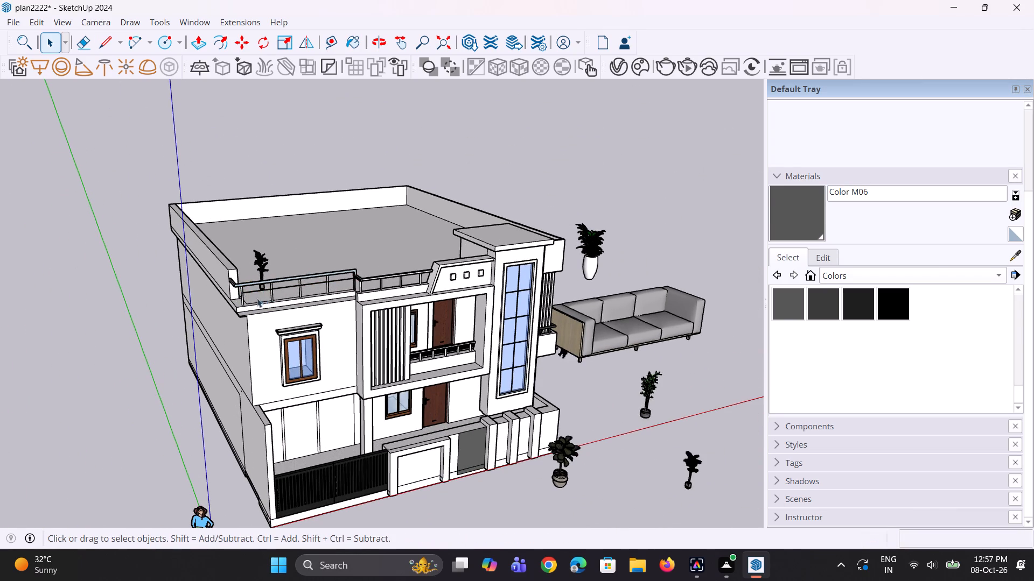
Copy the horizontal line between the long railing's posts 7 5/16" down along the outer corner post.
scroll(236, 294, up, 5)
click(265, 290)
scroll(263, 292, up, 2)
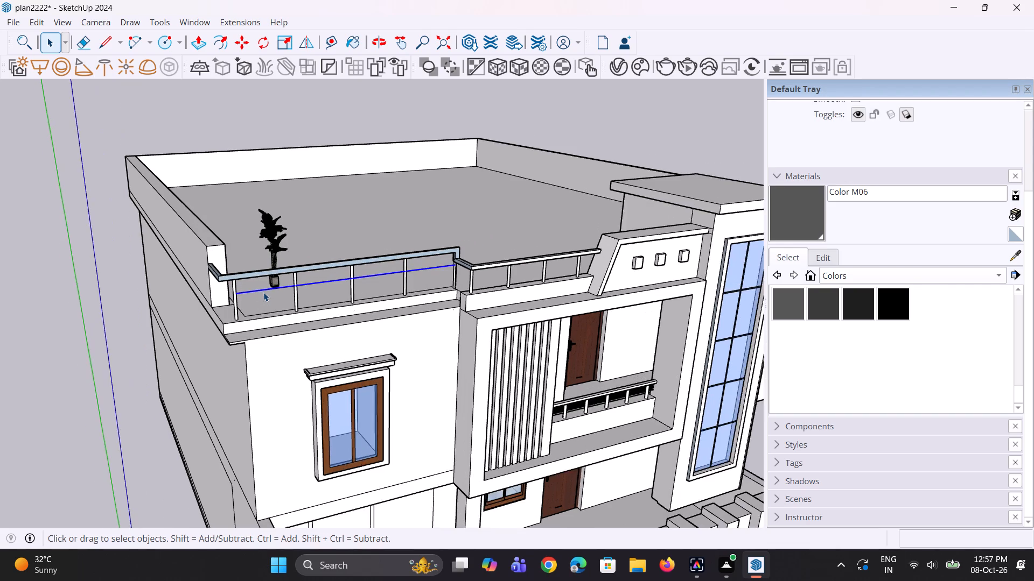
scroll(263, 292, up, 1)
key(m)
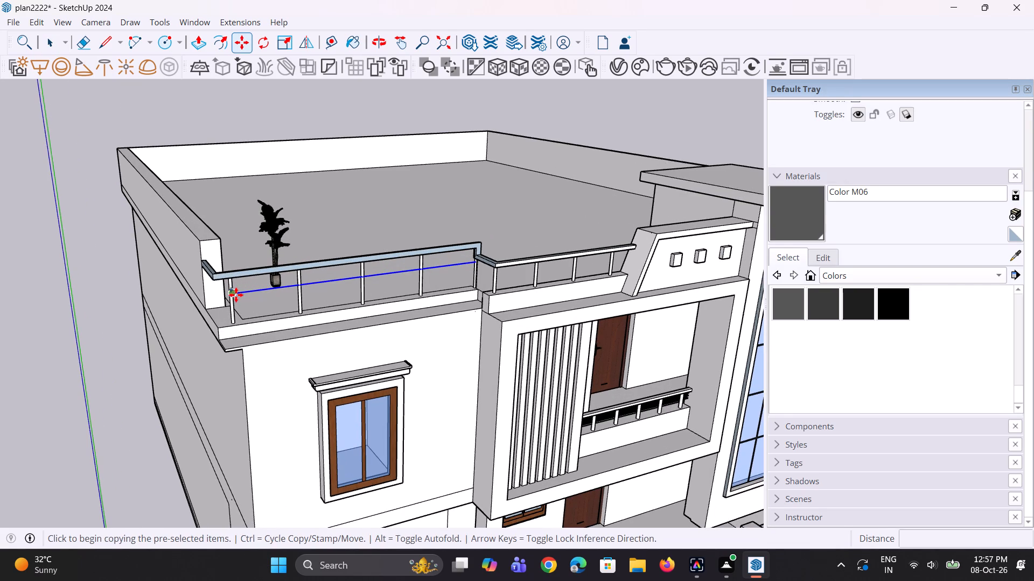
click(236, 295)
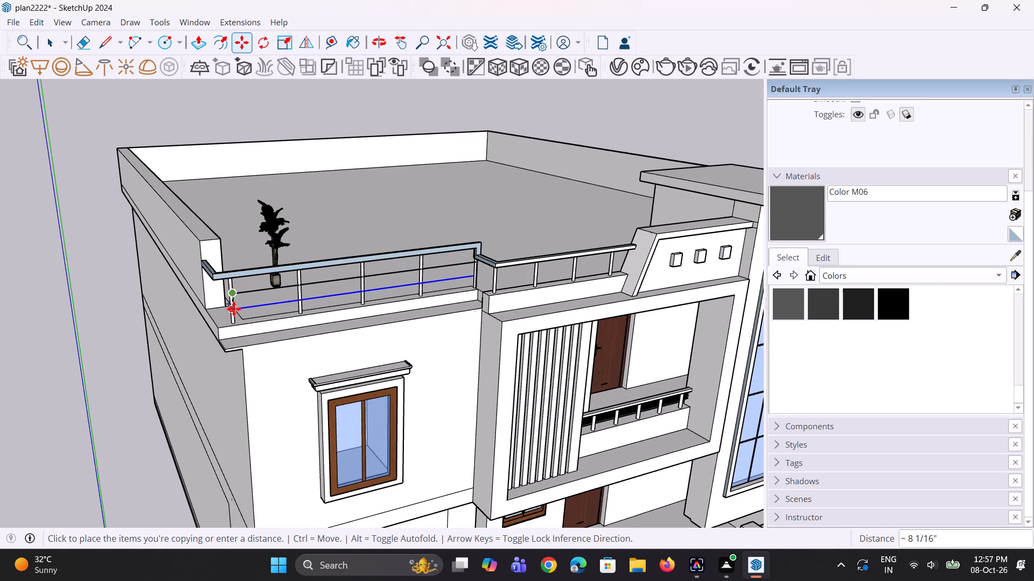
scroll(233, 307, up, 5)
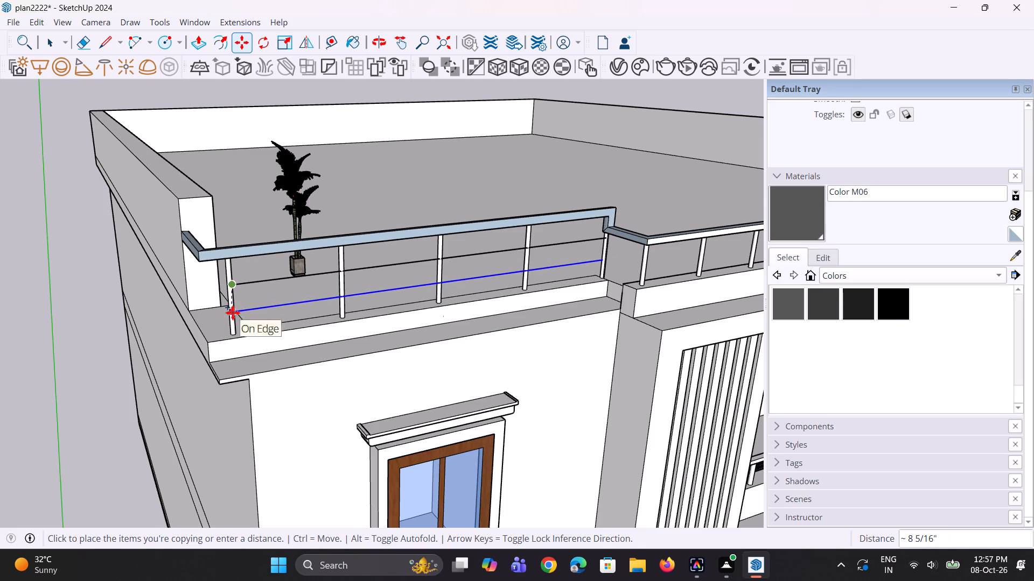
scroll(234, 311, up, 7)
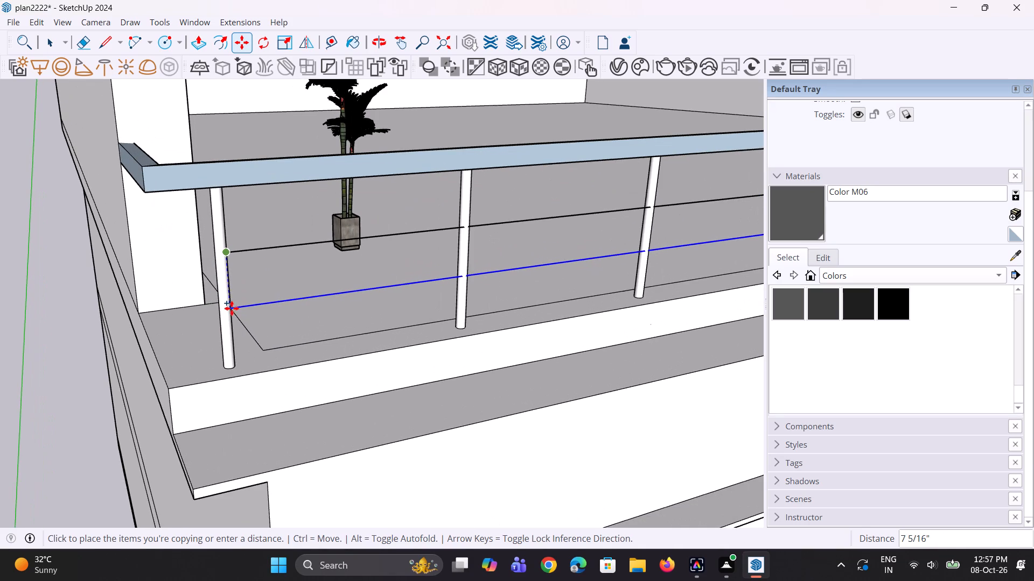
click(230, 308)
scroll(240, 346, down, 10)
key(space)
key(space)
scroll(505, 256, up, 1)
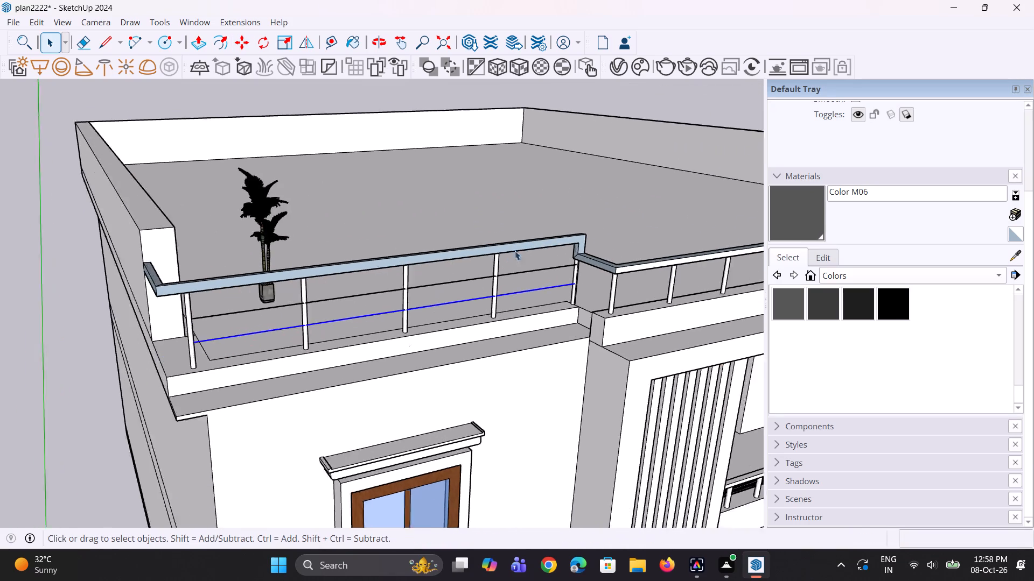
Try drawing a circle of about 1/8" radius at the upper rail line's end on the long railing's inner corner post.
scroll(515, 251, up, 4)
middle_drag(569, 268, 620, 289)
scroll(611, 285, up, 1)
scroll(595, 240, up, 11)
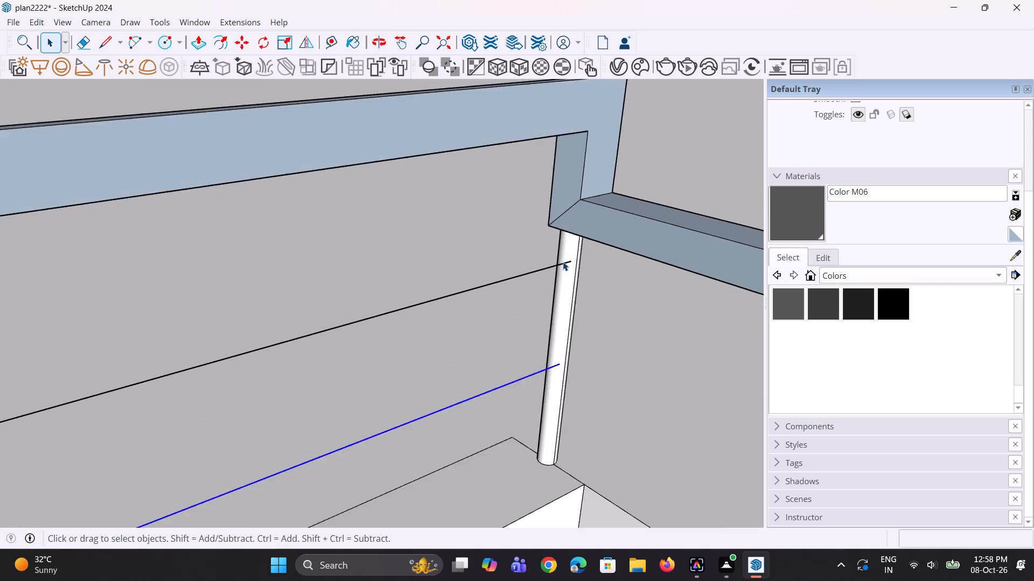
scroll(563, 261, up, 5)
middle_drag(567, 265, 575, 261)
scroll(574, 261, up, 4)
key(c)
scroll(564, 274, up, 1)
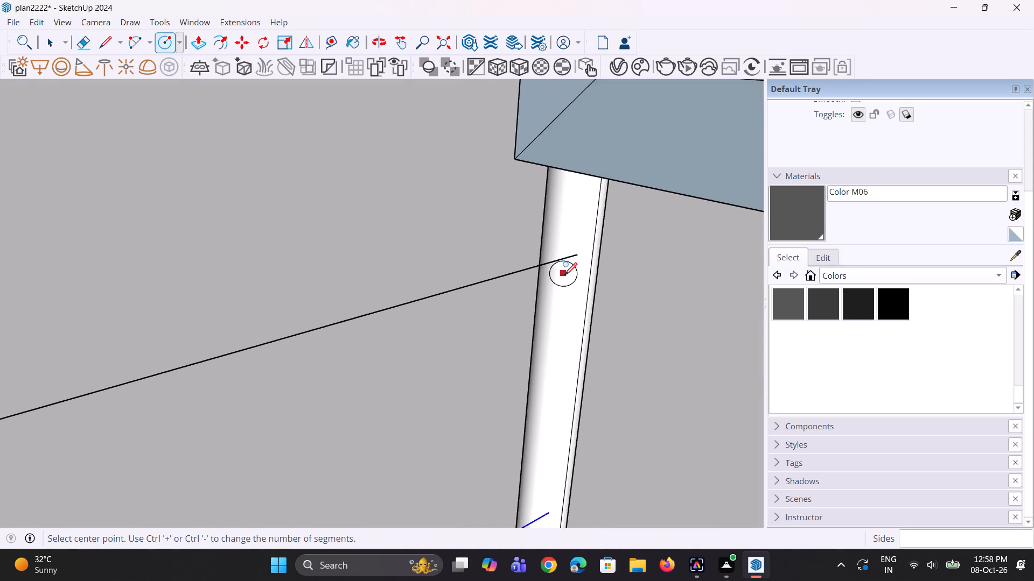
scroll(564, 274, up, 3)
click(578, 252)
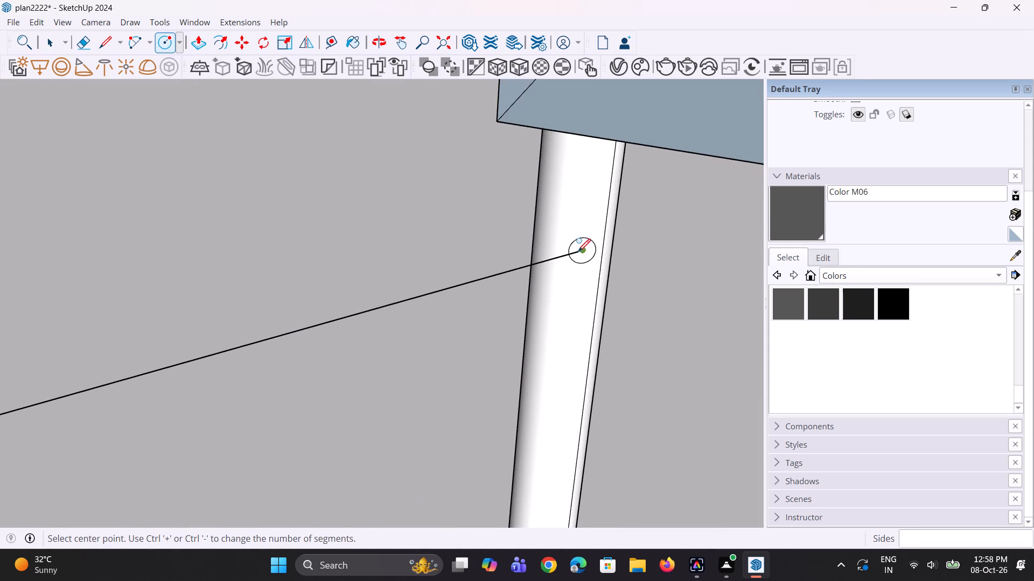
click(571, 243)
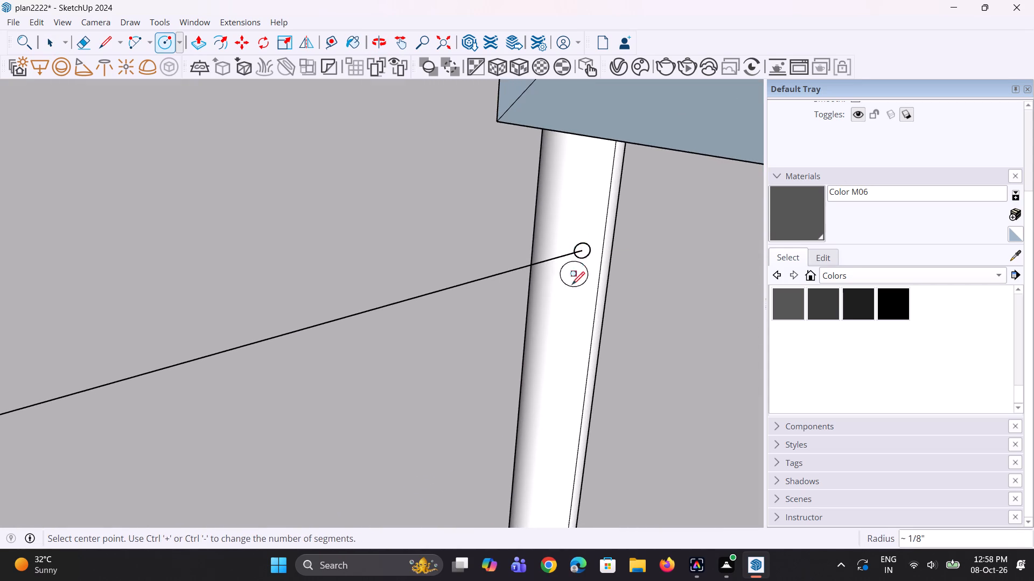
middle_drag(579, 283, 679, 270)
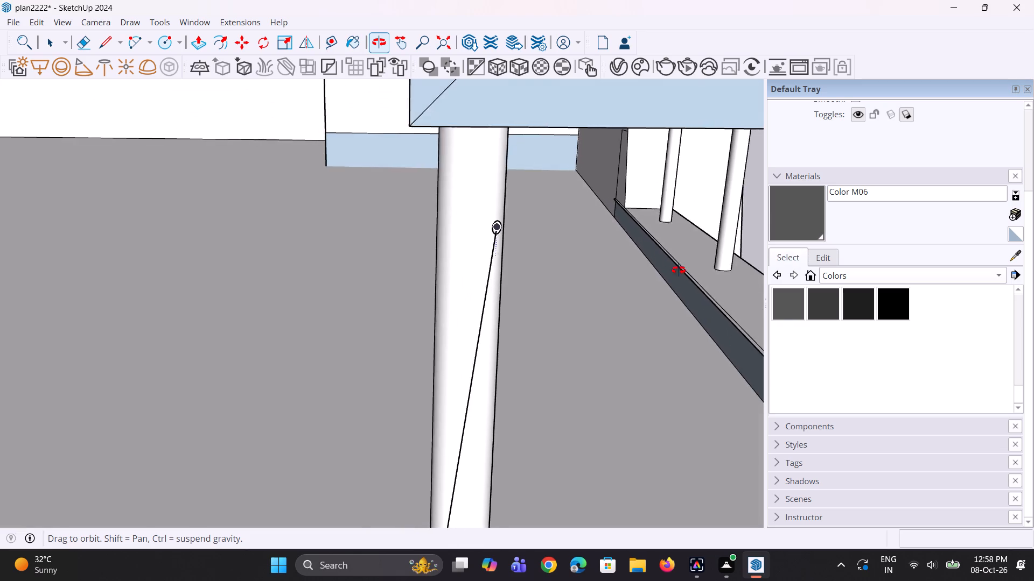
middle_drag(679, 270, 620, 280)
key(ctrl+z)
Move the long railing's upper rail line about 5/8" sideways toward the front middle of the inner corner post.
middle_drag(537, 277, 680, 275)
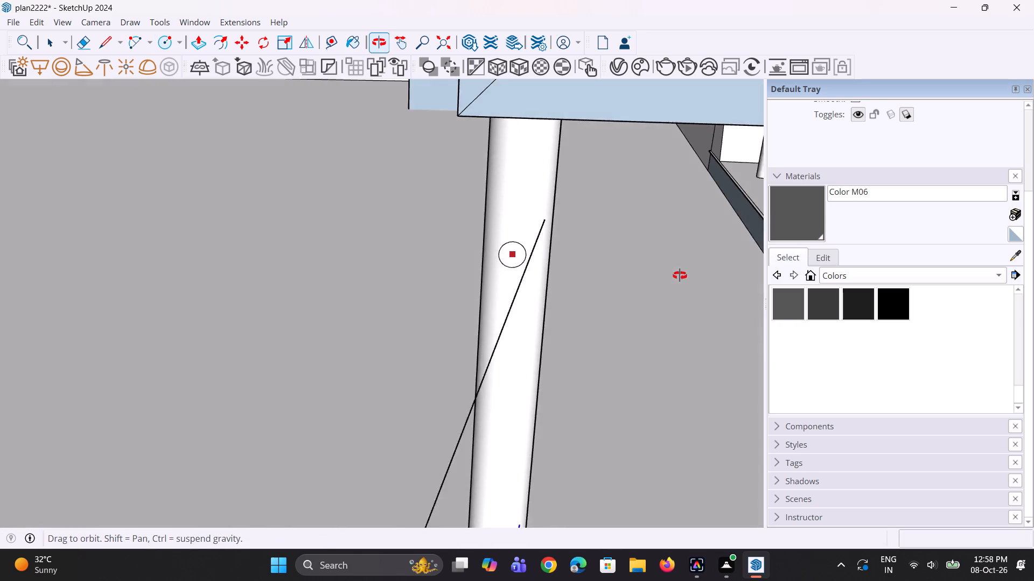
middle_drag(680, 275, 824, 286)
middle_drag(730, 287, 541, 299)
scroll(540, 300, down, 10)
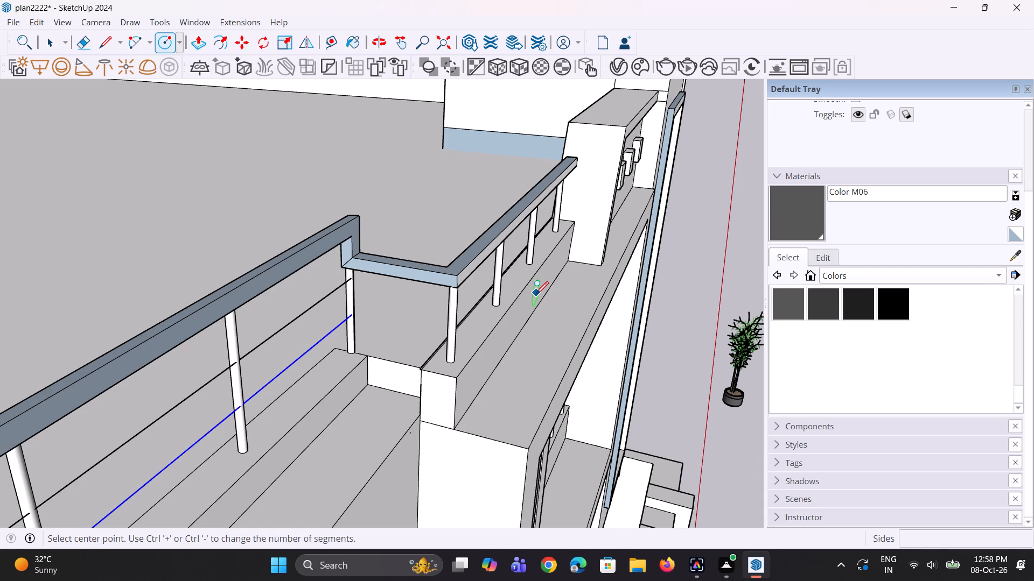
scroll(373, 259, down, 3)
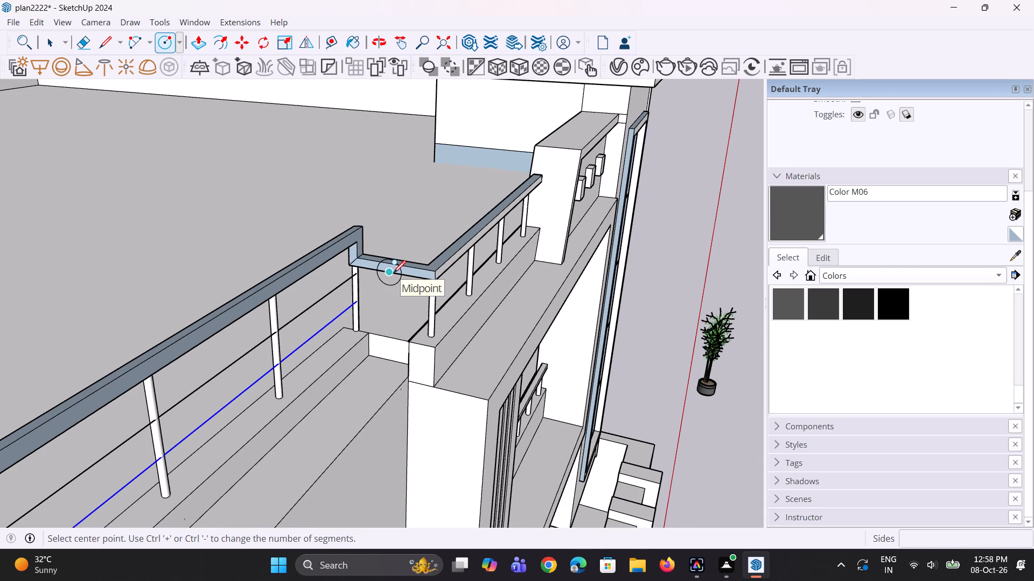
scroll(369, 268, down, 2)
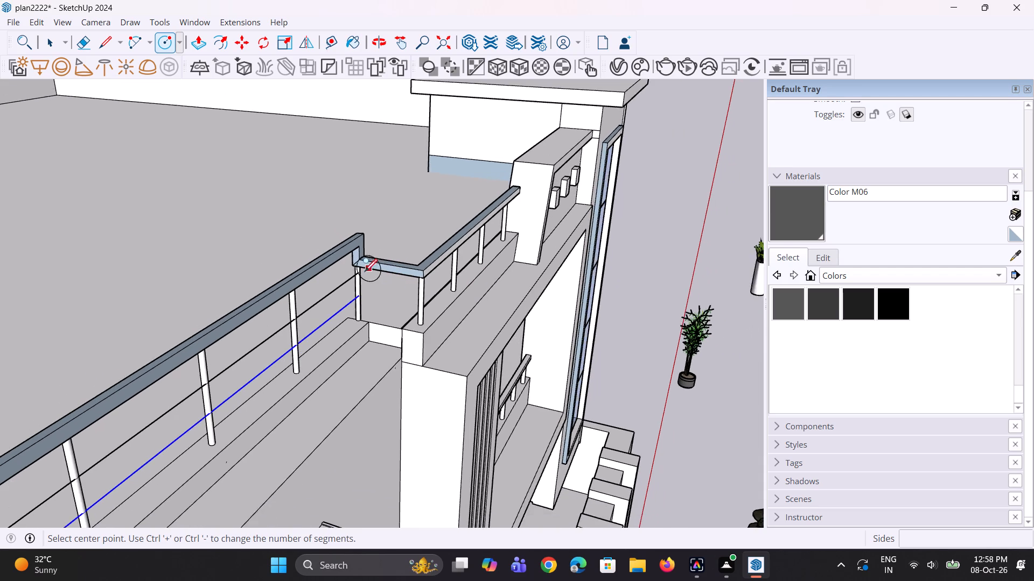
middle_drag(360, 286, 404, 268)
scroll(395, 259, up, 16)
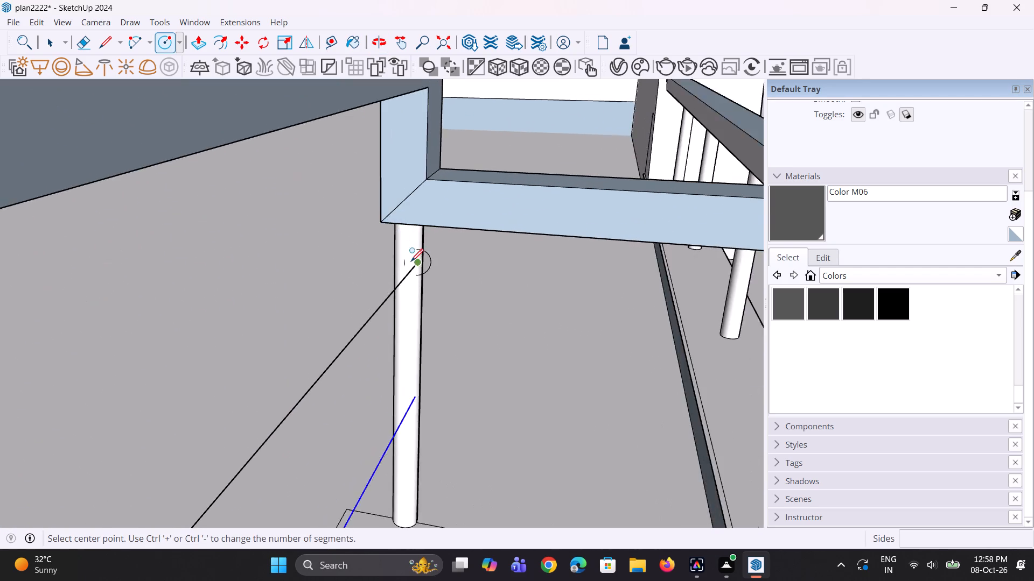
scroll(411, 260, up, 2)
key(space)
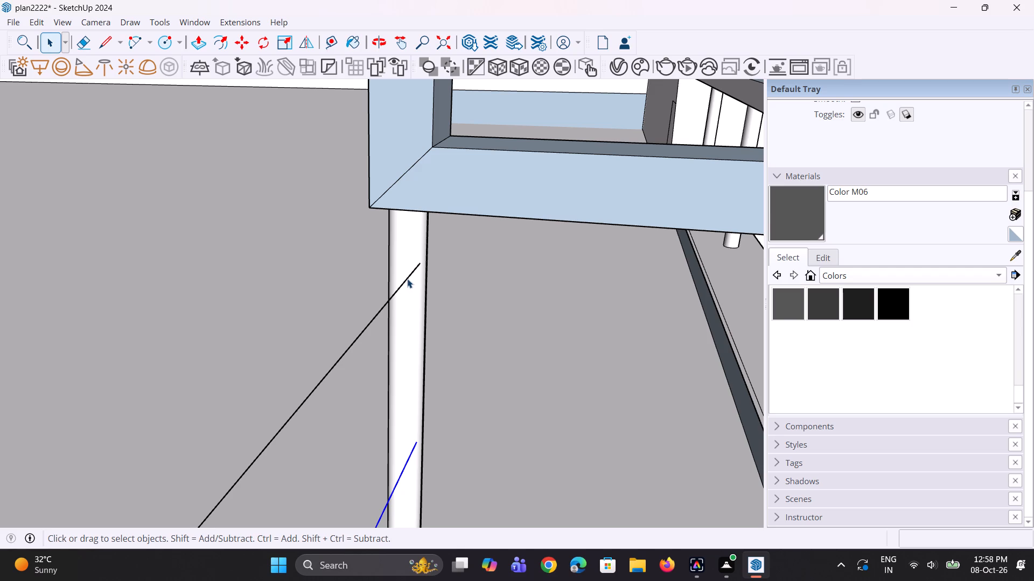
click(407, 279)
scroll(407, 278, up, 1)
key(m)
click(418, 266)
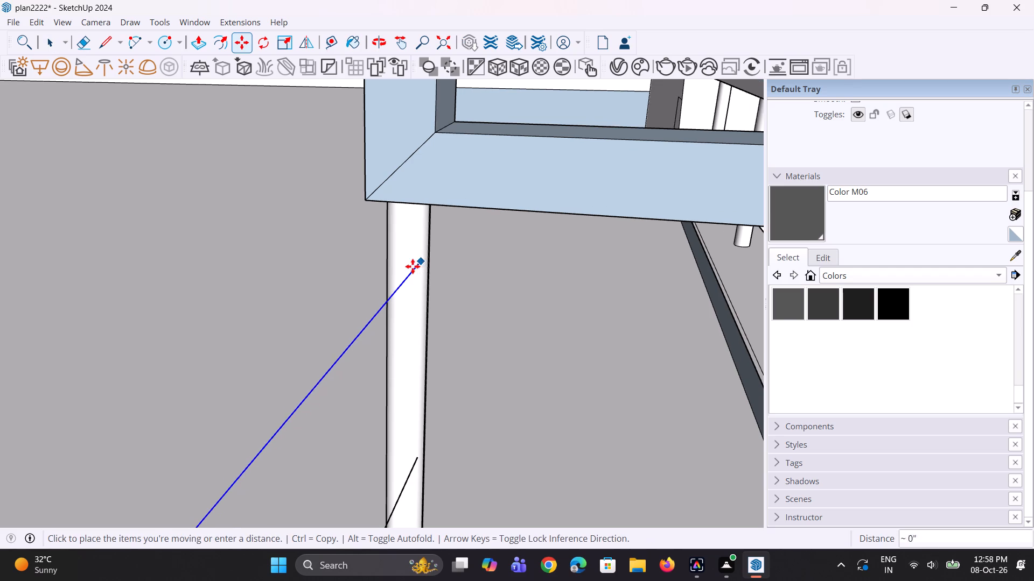
click(400, 264)
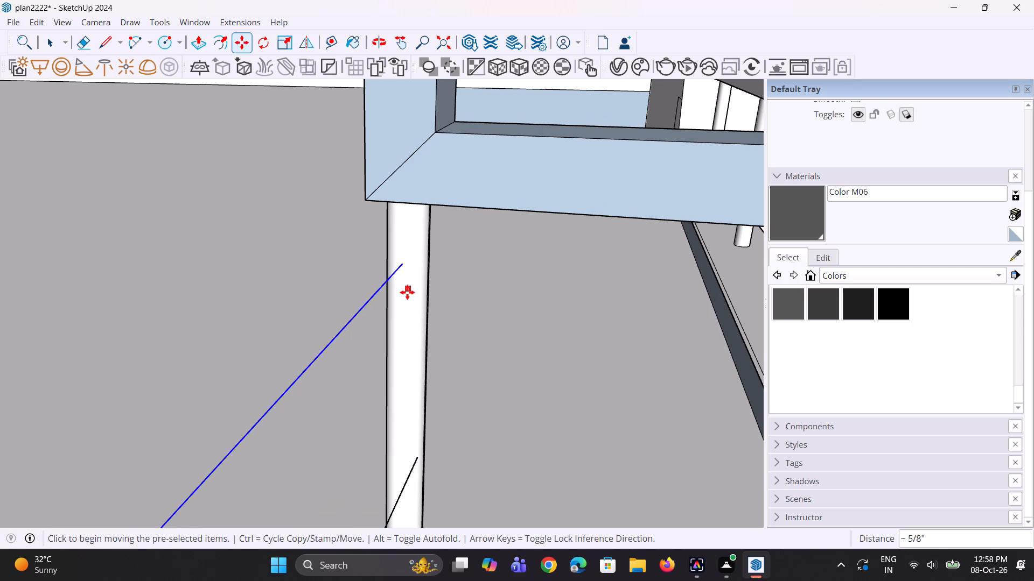
key(space)
Draw a circle of about 3/16" radius centred on the upper rail line's end at the inner corner post.
text(c)
scroll(400, 276, up, 4)
click(402, 260)
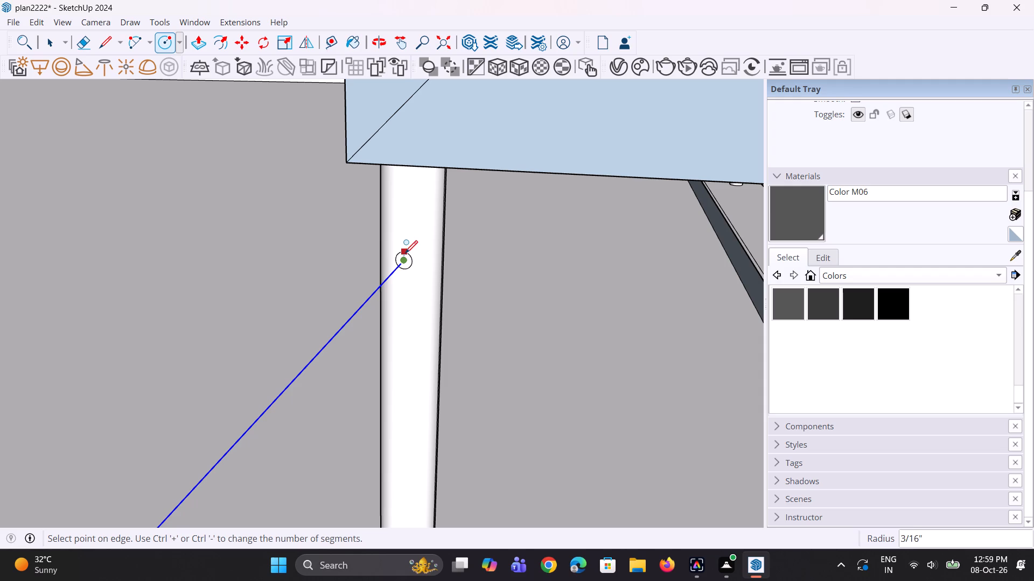
click(405, 252)
key(space)
key(space)
Move the long railing's lower rail line about 7/16" sideways toward the front middle of the inner corner post.
scroll(408, 270, down, 2)
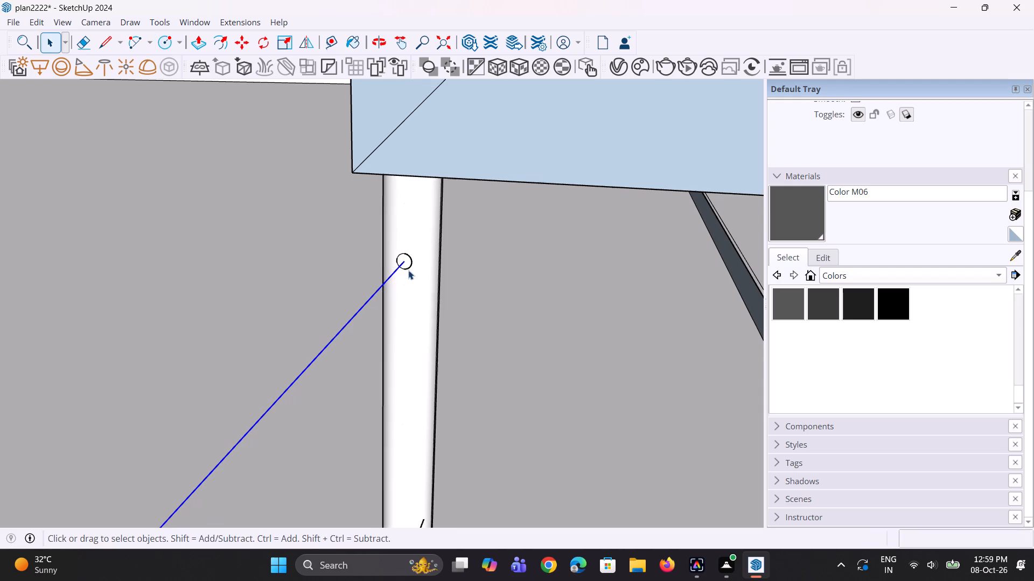
scroll(409, 342, down, 5)
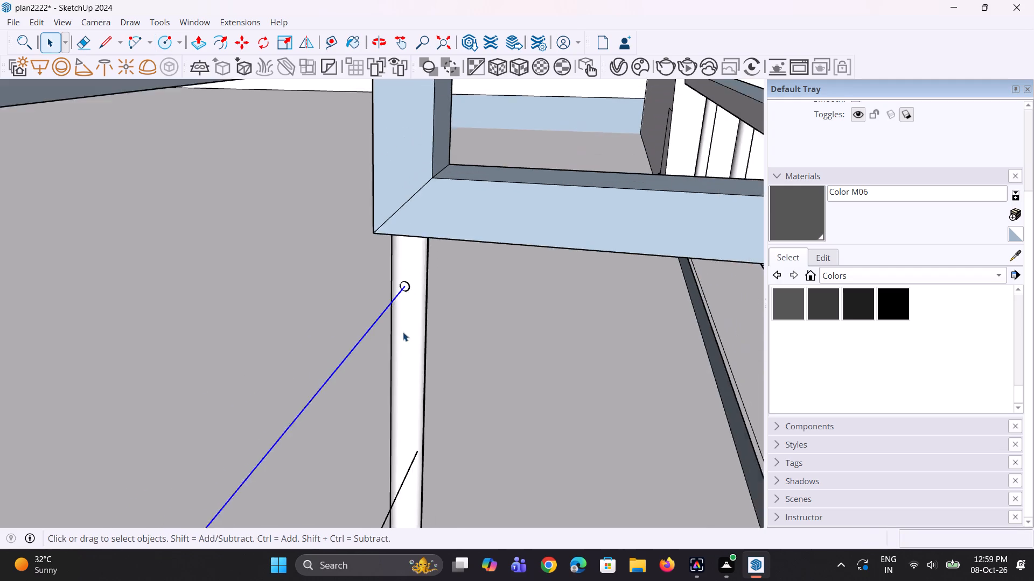
scroll(403, 332, down, 2)
click(405, 440)
scroll(406, 440, up, 2)
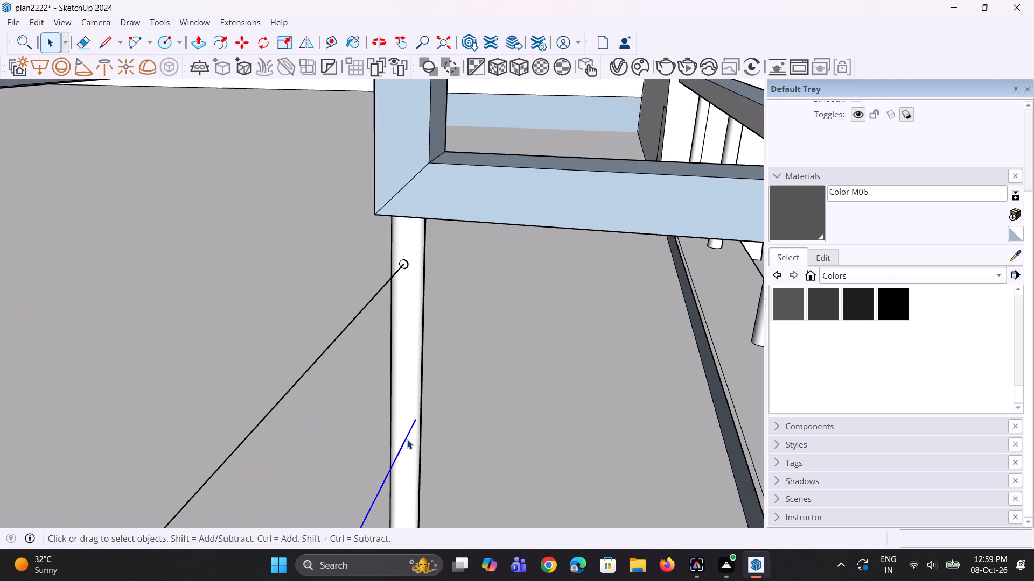
key(m)
click(416, 423)
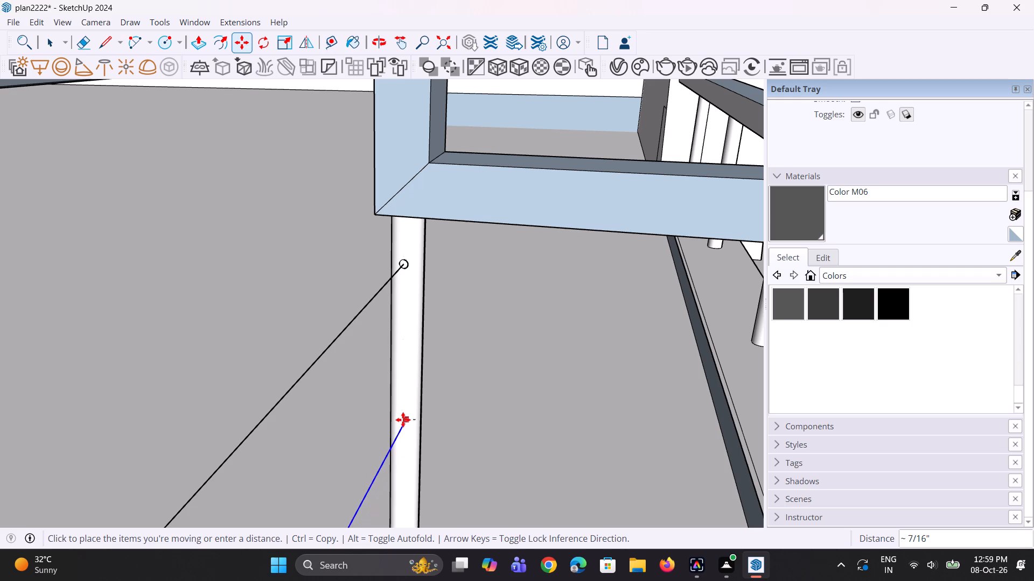
click(401, 418)
key(space)
key(space)
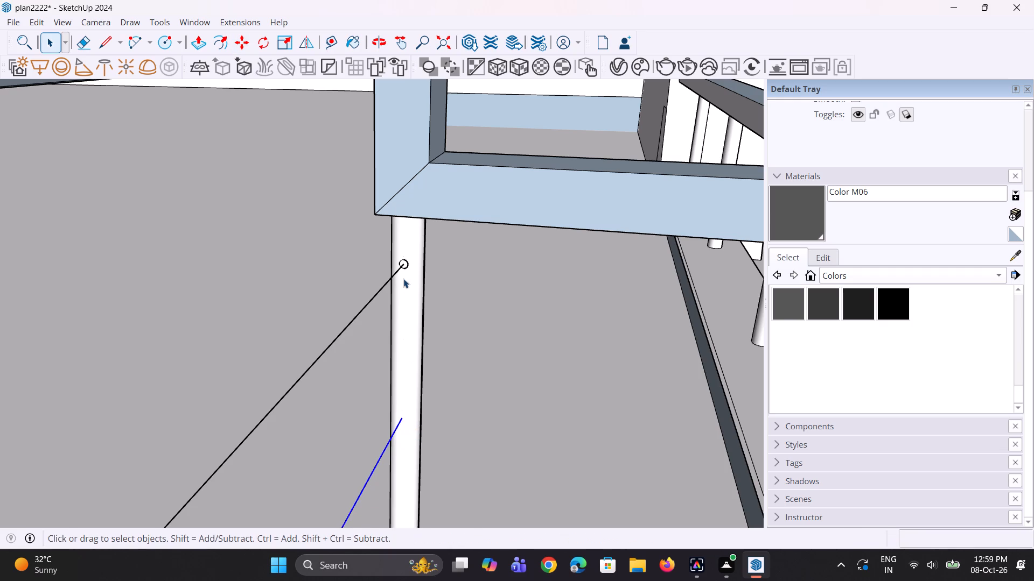
Copy the small circle about 7 1/8" down the inner corner post onto the lower rail line's end.
scroll(403, 278, up, 4)
click(406, 261)
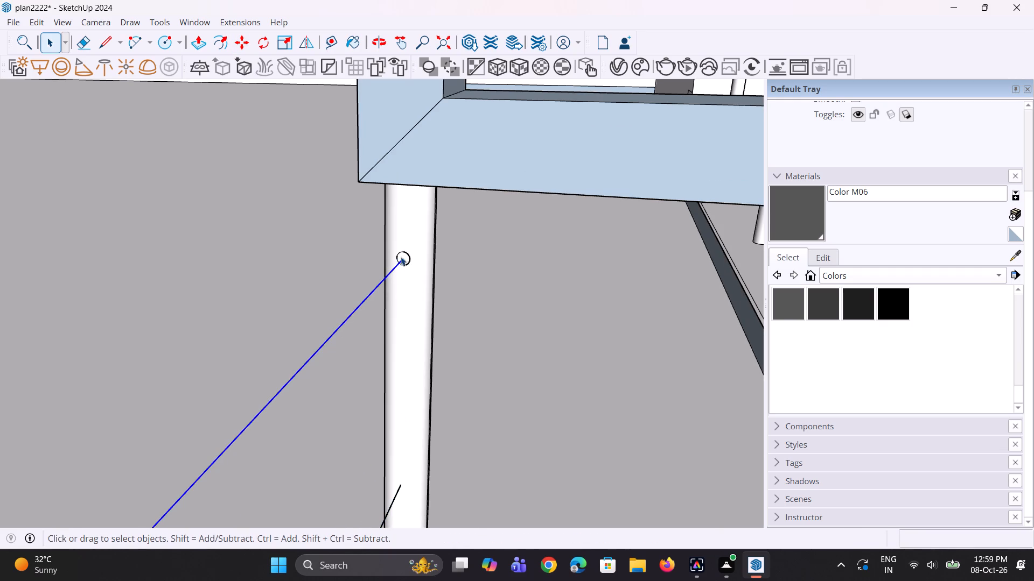
scroll(401, 256, up, 2)
click(406, 258)
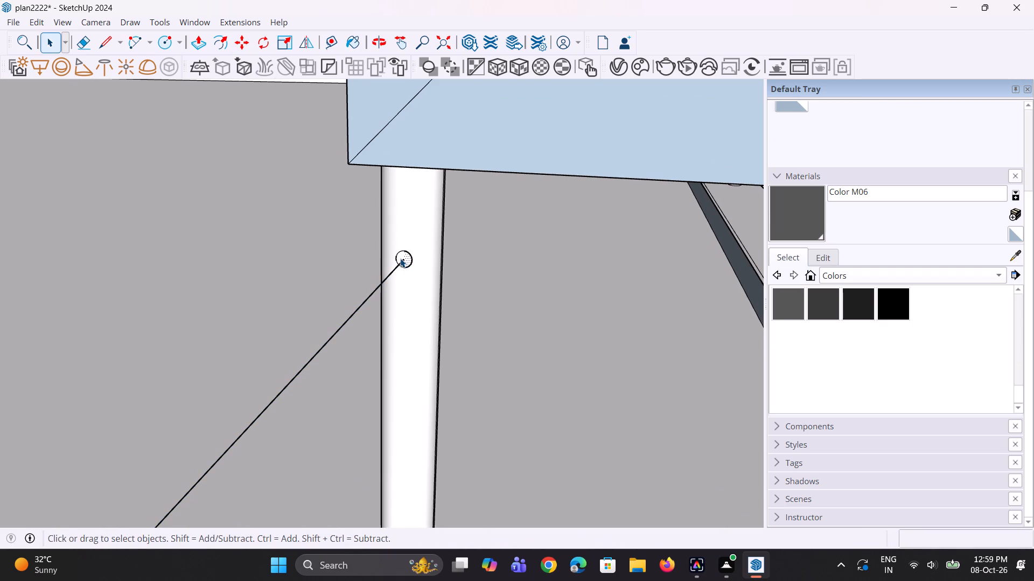
click(400, 258)
scroll(407, 264, up, 4)
ctrl+click(407, 261)
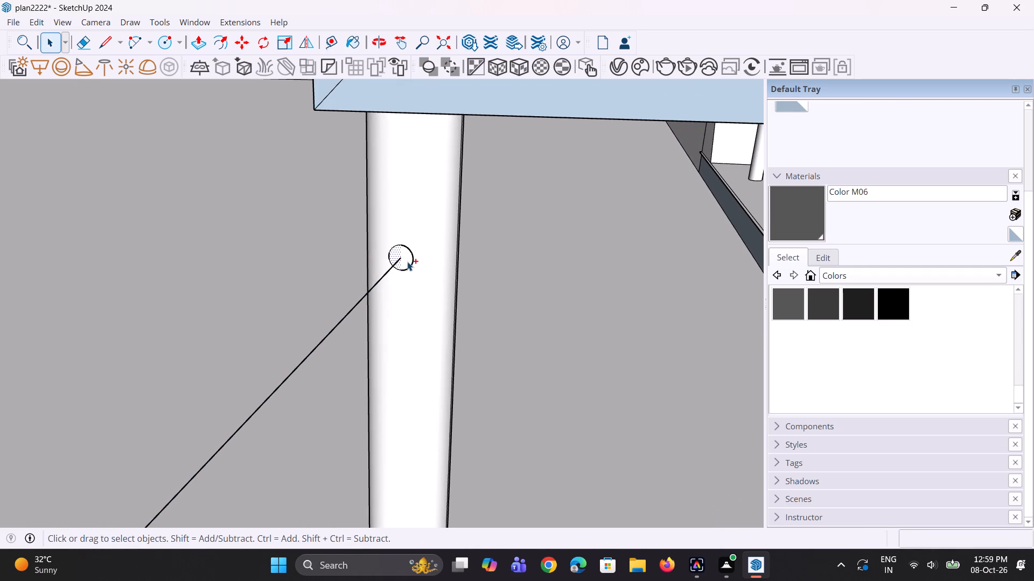
key(m)
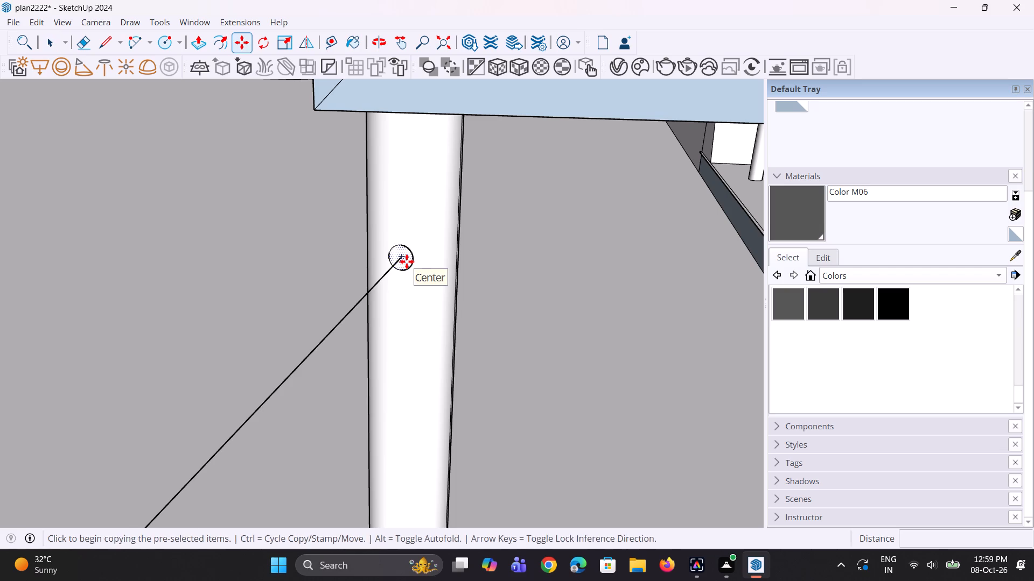
click(407, 261)
scroll(404, 318, down, 4)
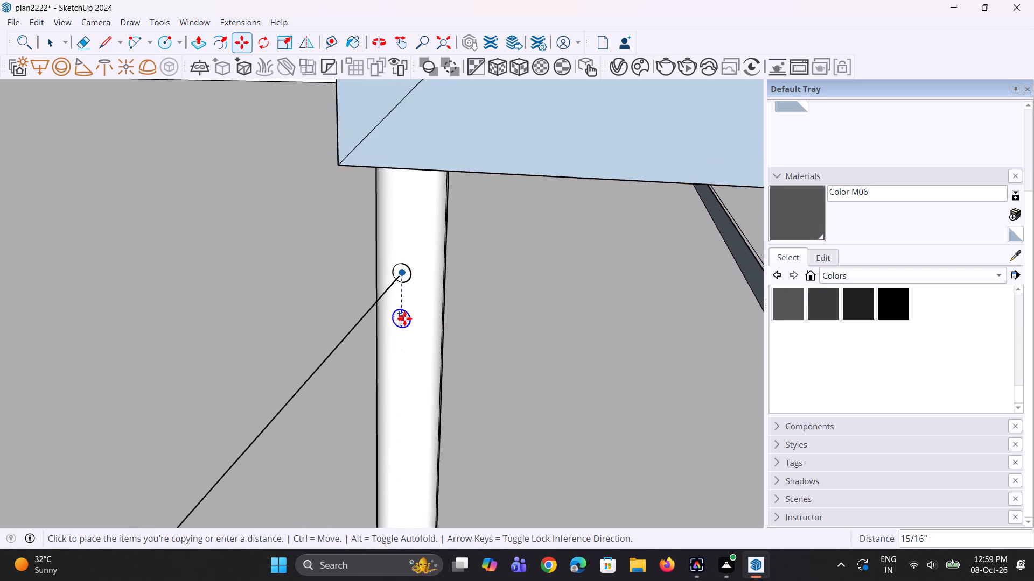
scroll(404, 318, down, 4)
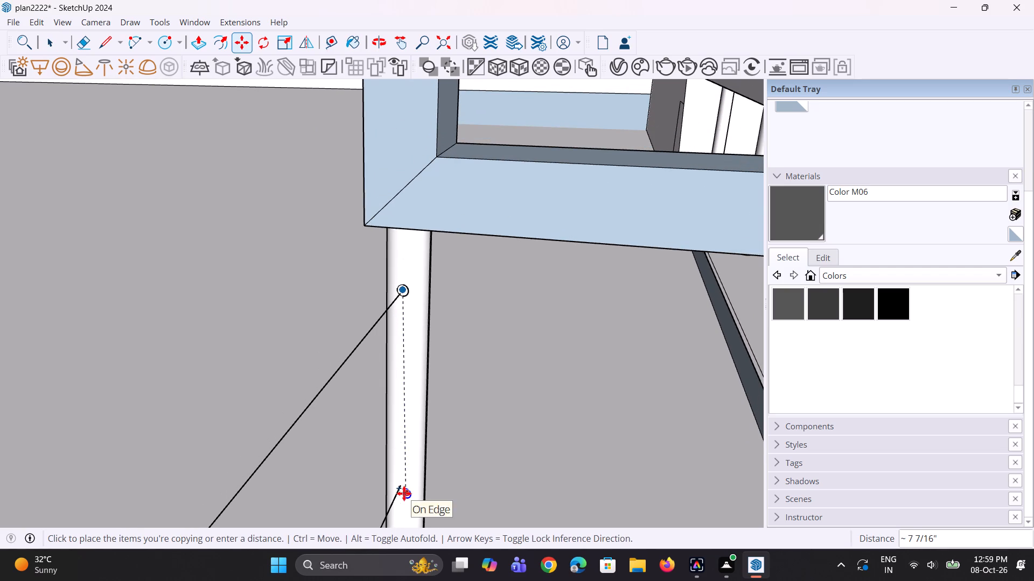
scroll(403, 490, up, 9)
click(403, 490)
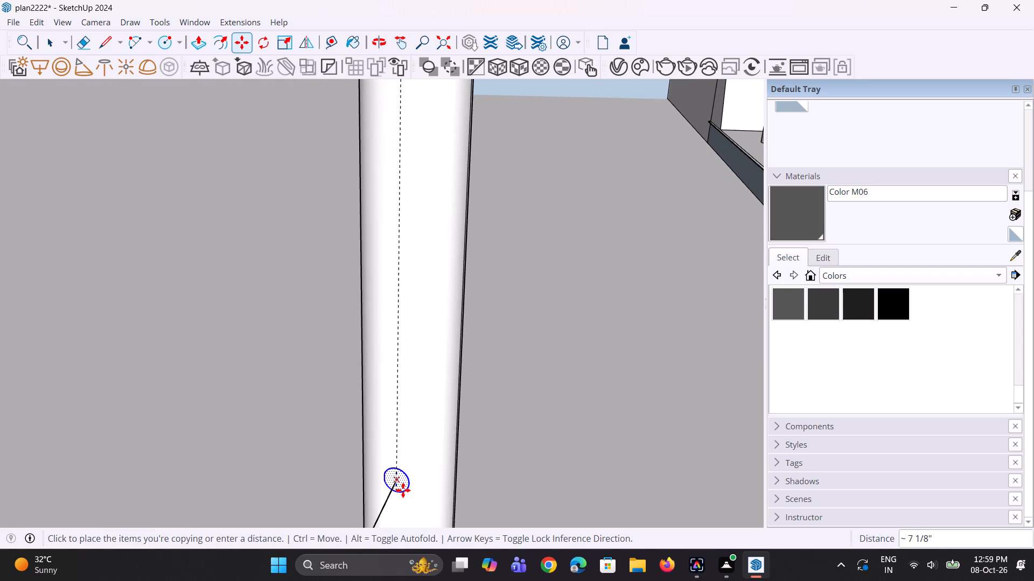
key(space)
key(space)
key(space)
scroll(419, 440, down, 15)
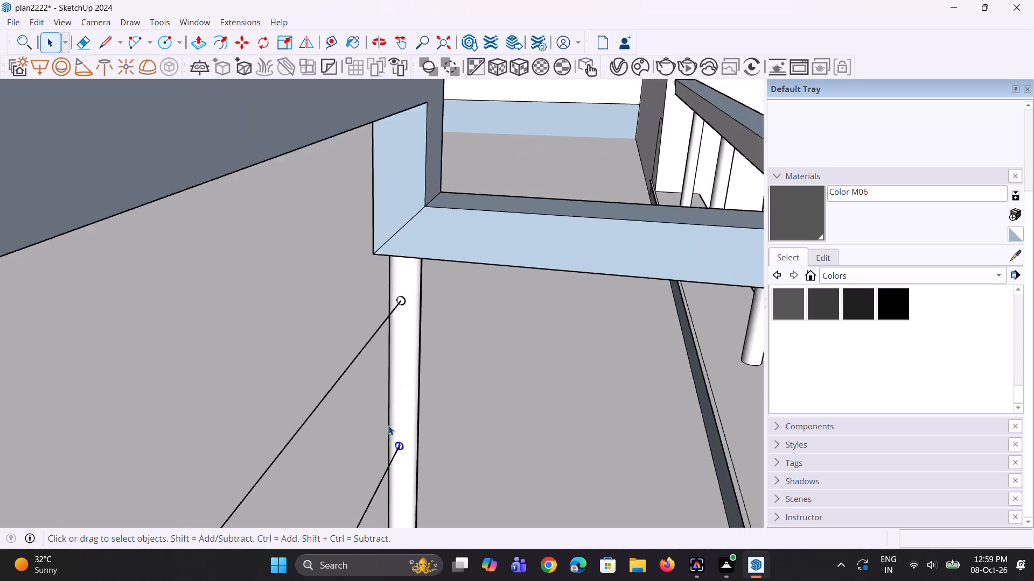
scroll(388, 426, down, 6)
scroll(441, 287, down, 3)
click(673, 208)
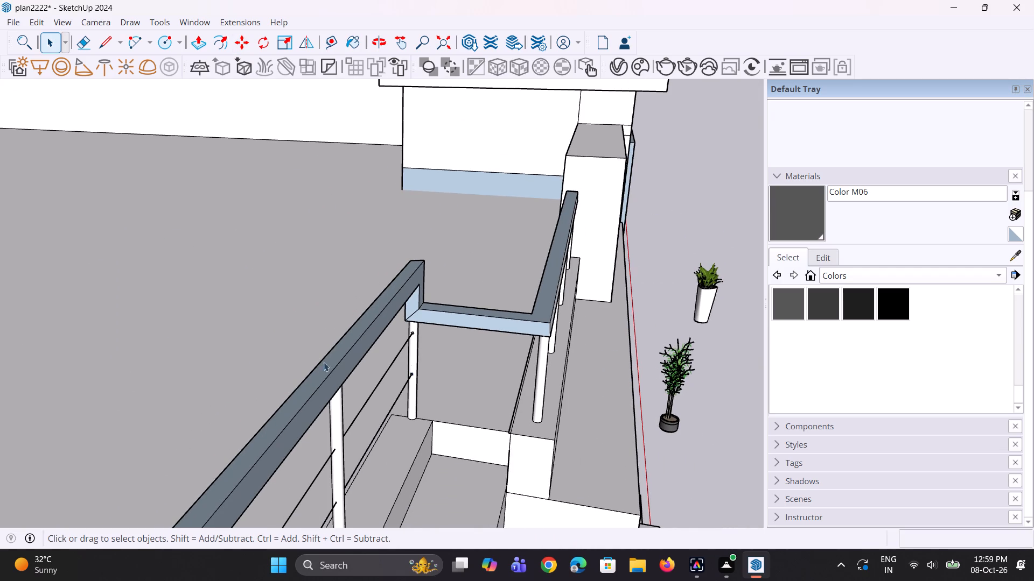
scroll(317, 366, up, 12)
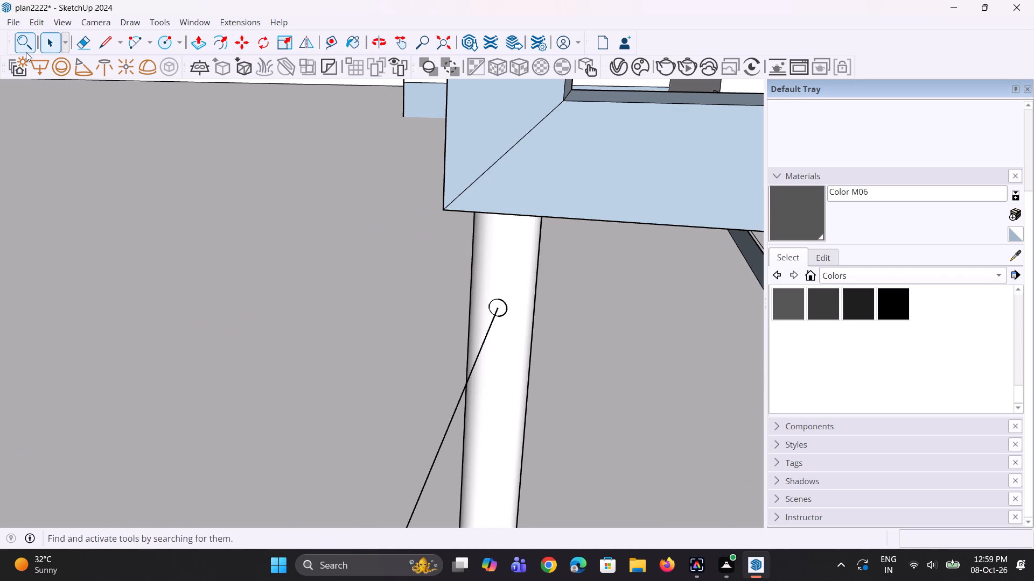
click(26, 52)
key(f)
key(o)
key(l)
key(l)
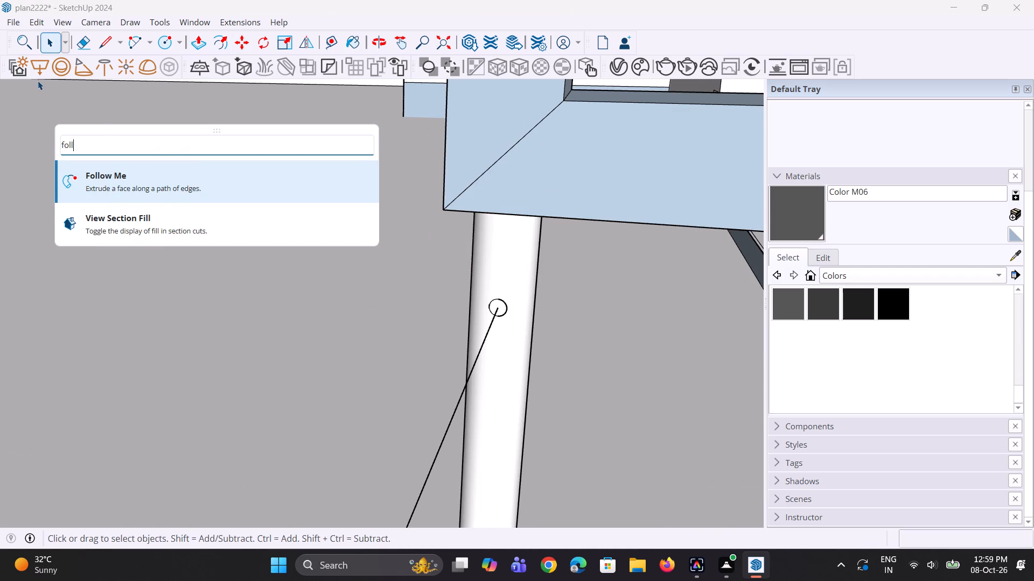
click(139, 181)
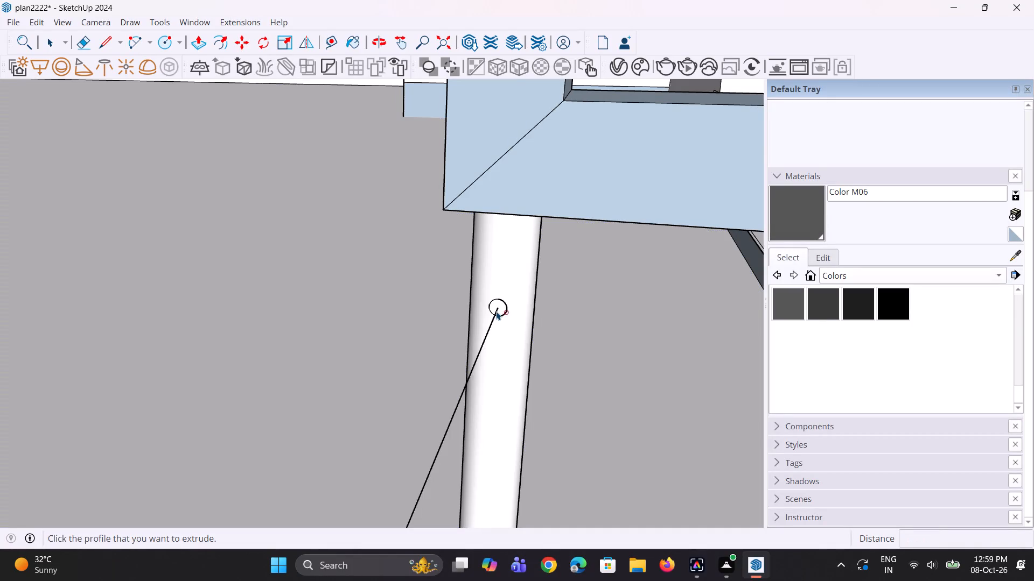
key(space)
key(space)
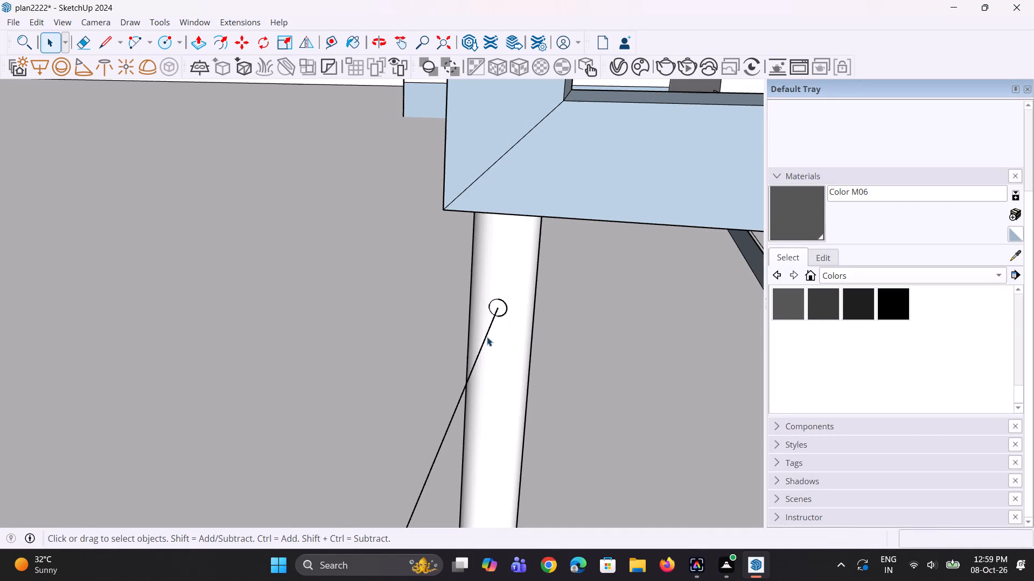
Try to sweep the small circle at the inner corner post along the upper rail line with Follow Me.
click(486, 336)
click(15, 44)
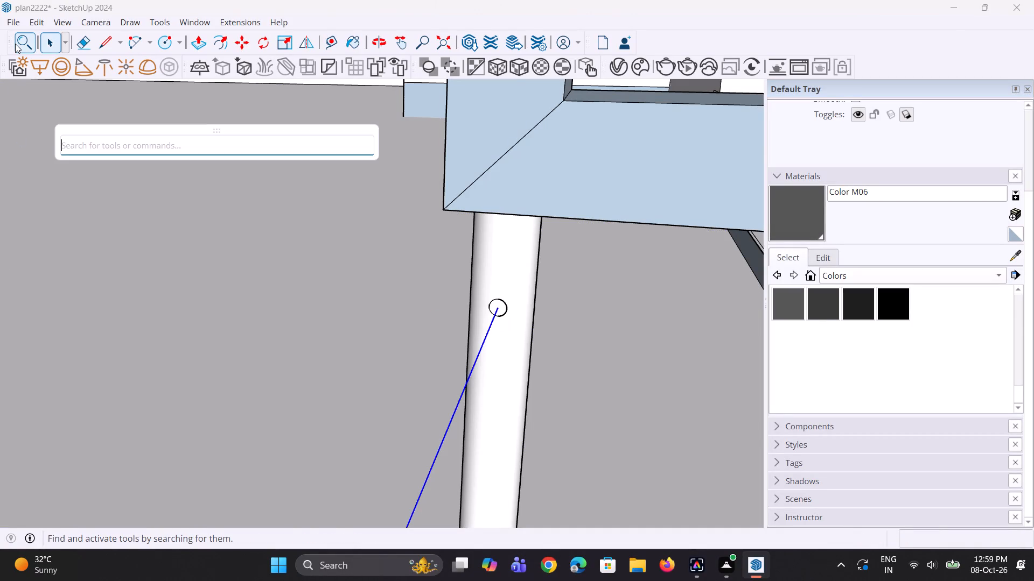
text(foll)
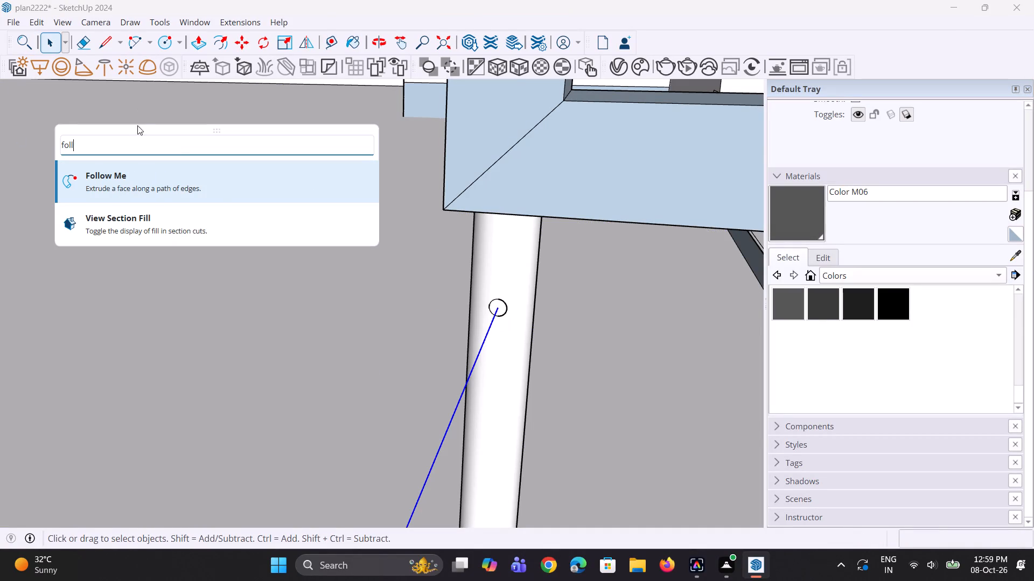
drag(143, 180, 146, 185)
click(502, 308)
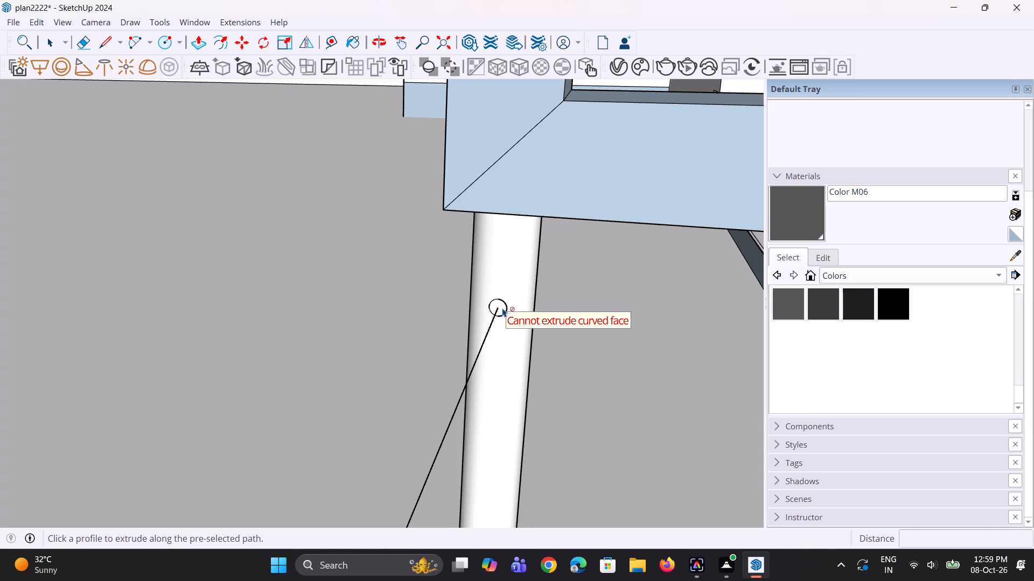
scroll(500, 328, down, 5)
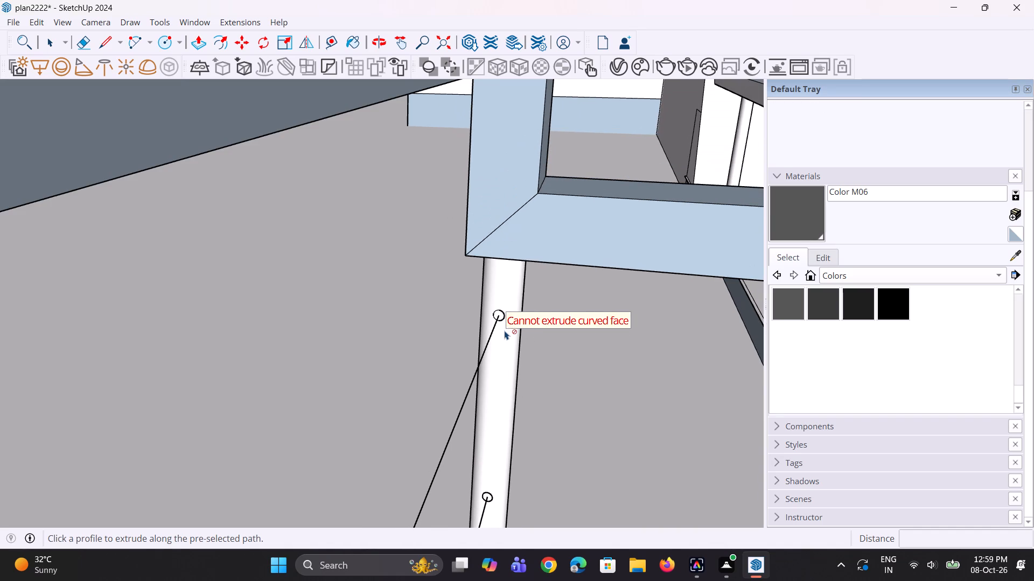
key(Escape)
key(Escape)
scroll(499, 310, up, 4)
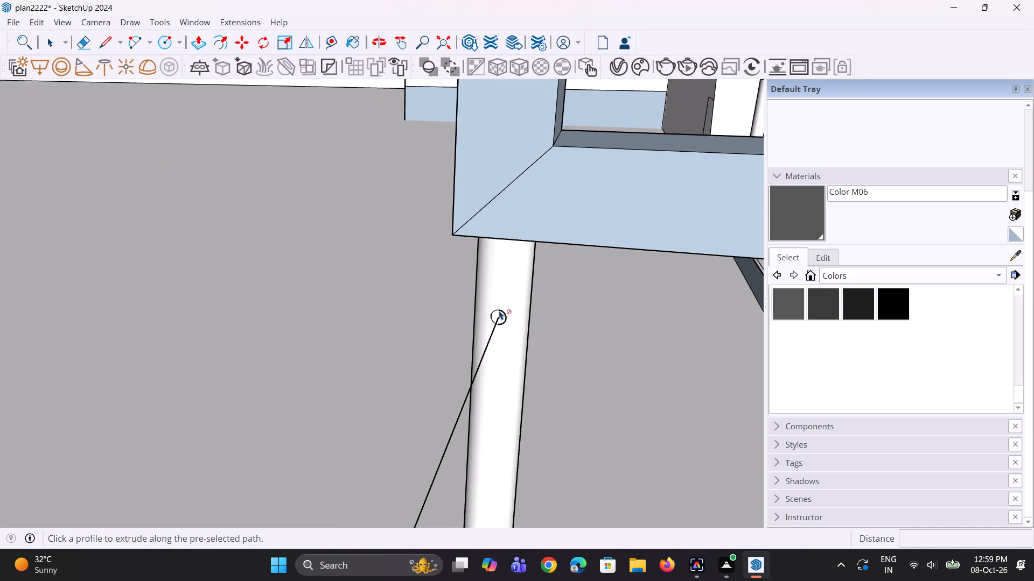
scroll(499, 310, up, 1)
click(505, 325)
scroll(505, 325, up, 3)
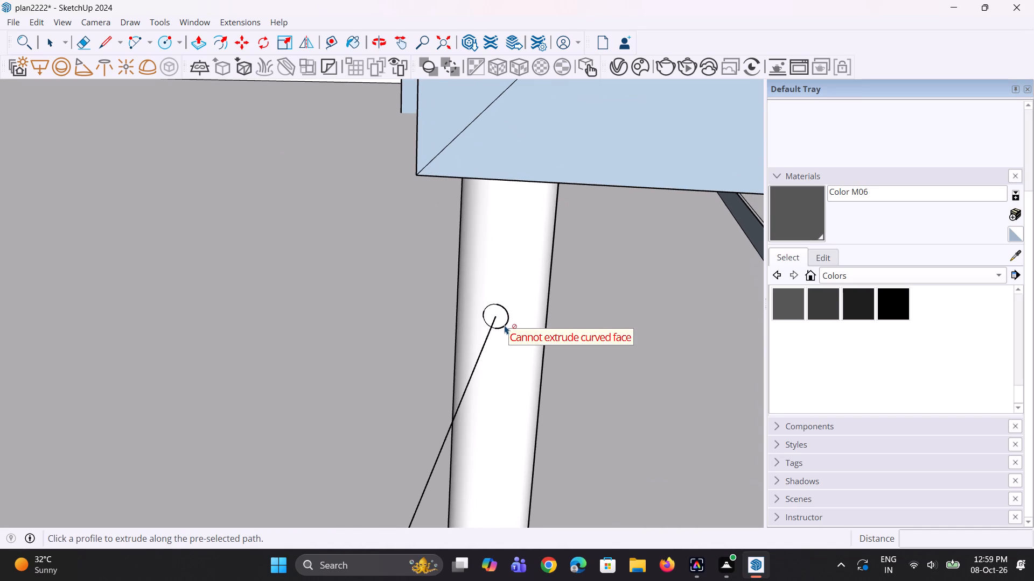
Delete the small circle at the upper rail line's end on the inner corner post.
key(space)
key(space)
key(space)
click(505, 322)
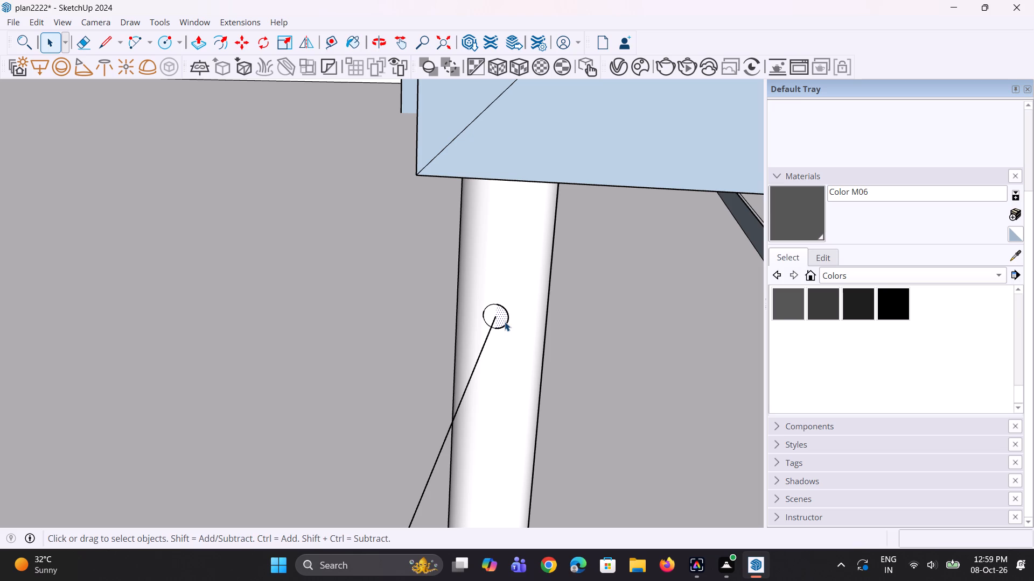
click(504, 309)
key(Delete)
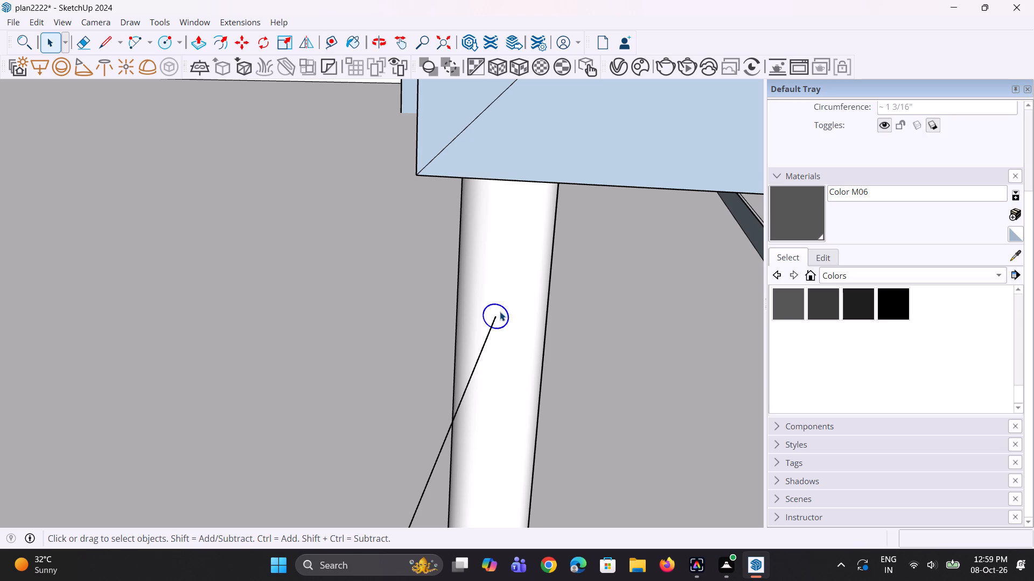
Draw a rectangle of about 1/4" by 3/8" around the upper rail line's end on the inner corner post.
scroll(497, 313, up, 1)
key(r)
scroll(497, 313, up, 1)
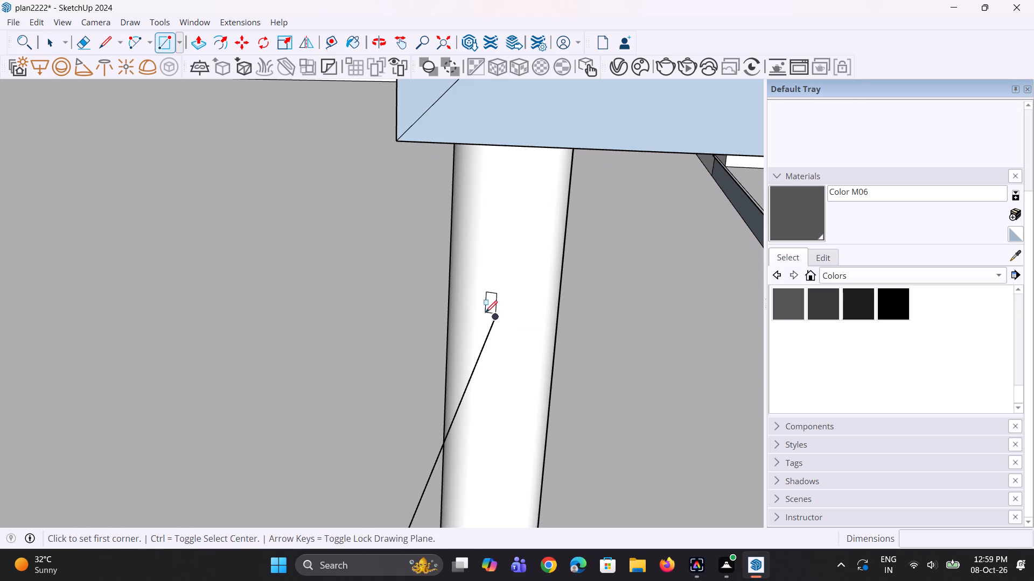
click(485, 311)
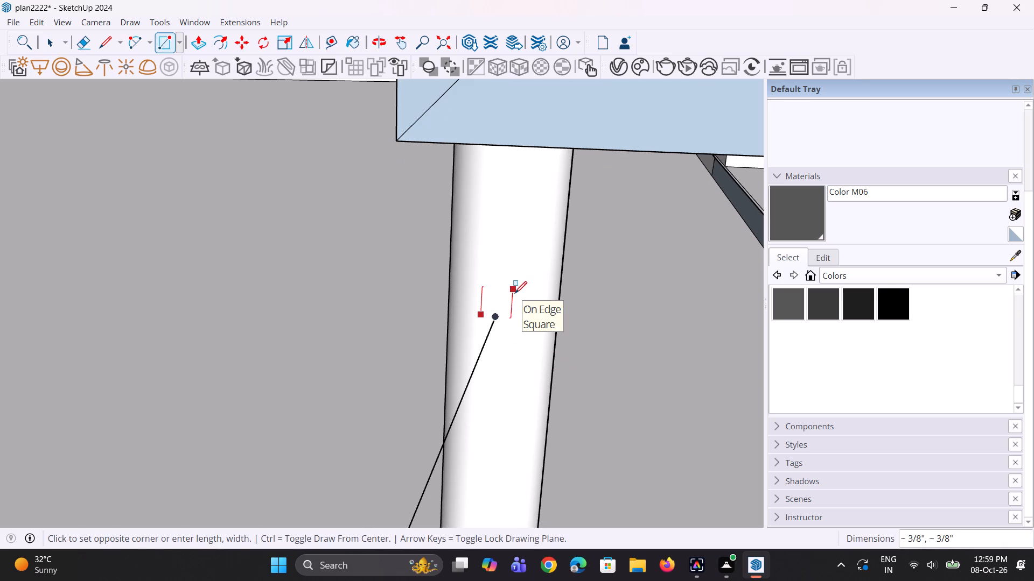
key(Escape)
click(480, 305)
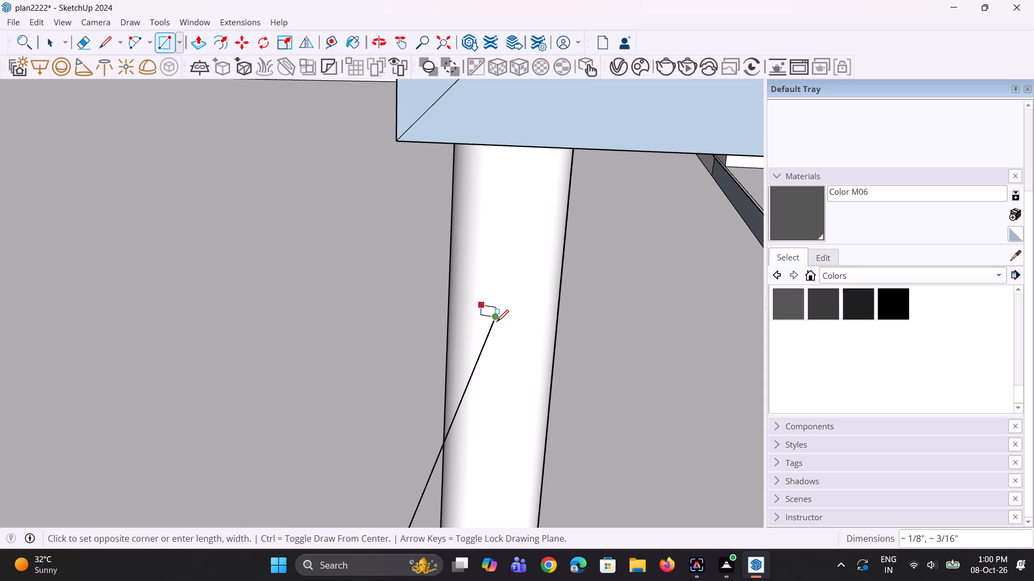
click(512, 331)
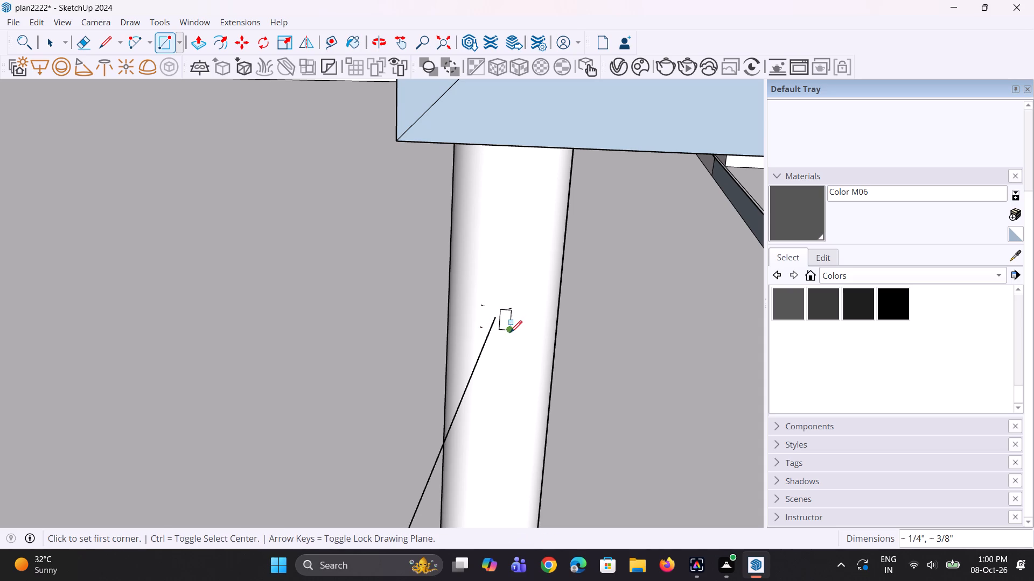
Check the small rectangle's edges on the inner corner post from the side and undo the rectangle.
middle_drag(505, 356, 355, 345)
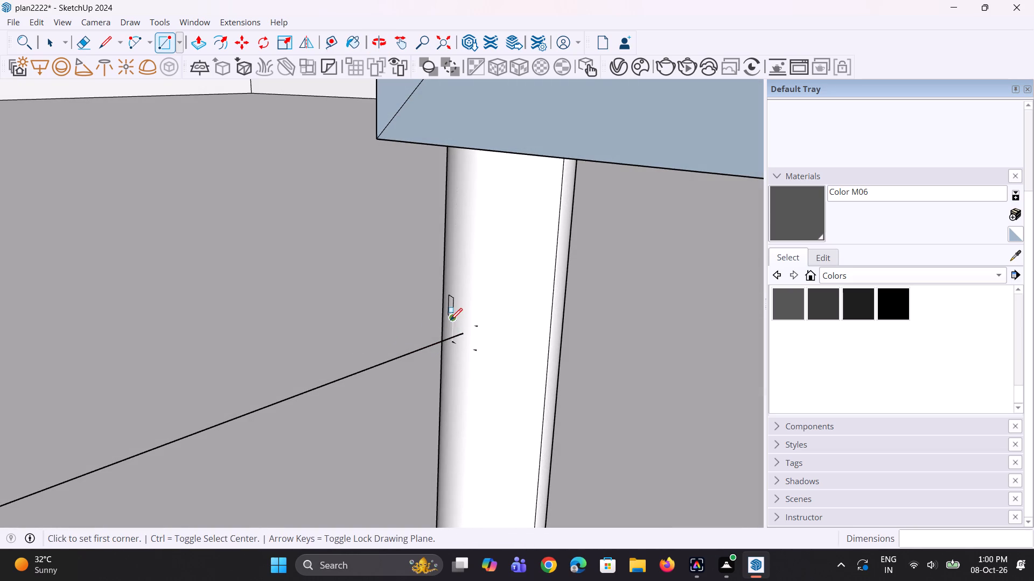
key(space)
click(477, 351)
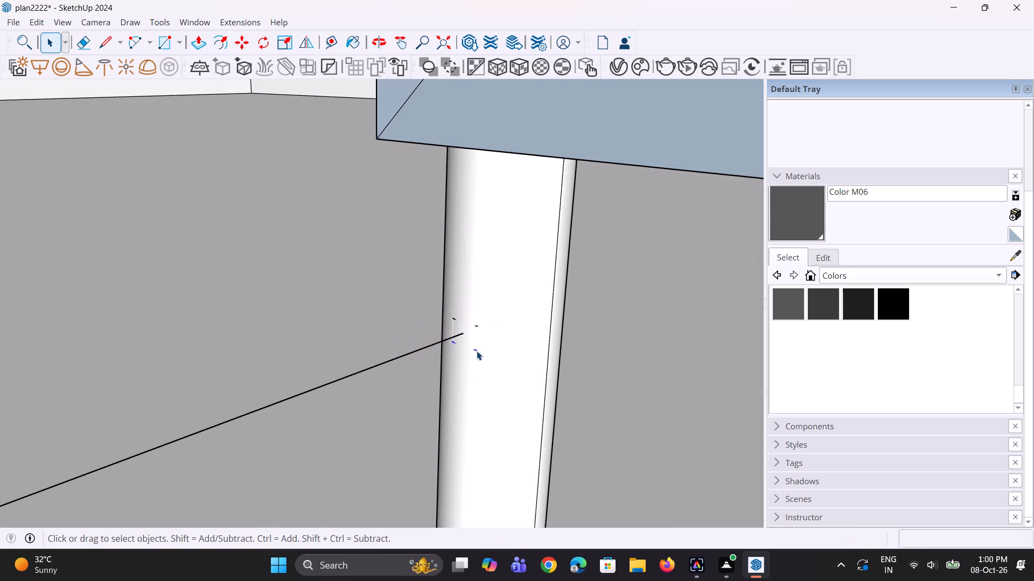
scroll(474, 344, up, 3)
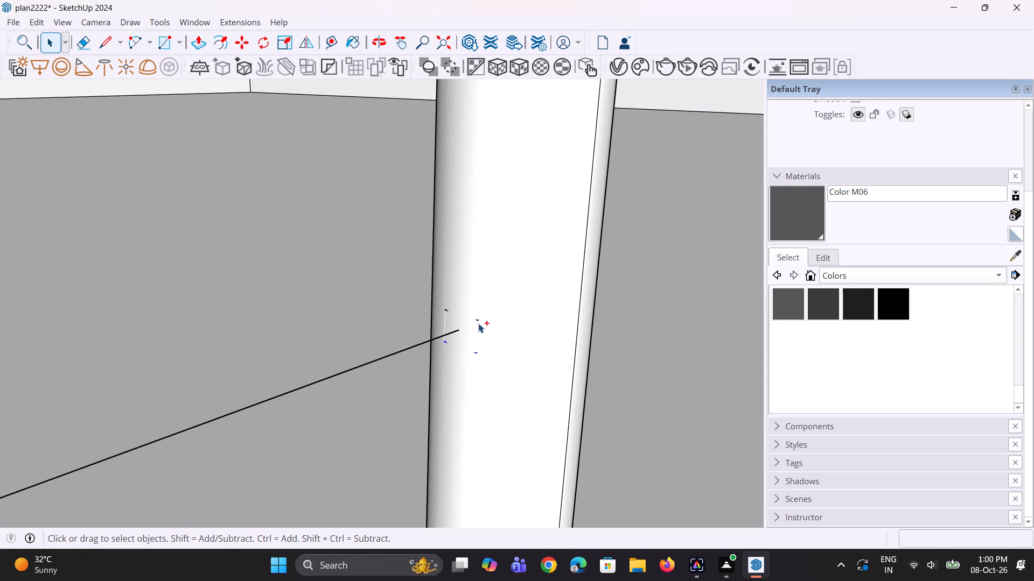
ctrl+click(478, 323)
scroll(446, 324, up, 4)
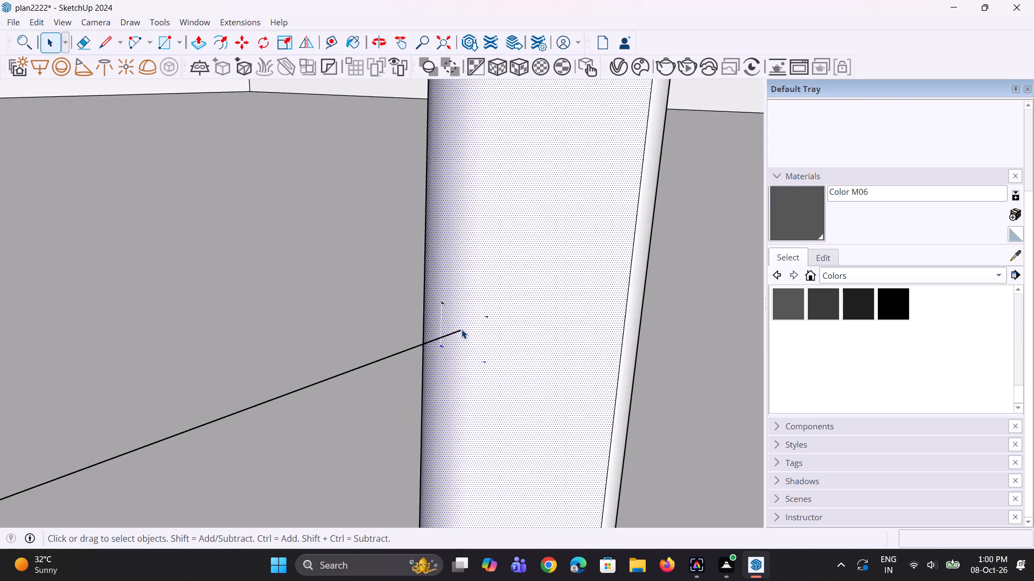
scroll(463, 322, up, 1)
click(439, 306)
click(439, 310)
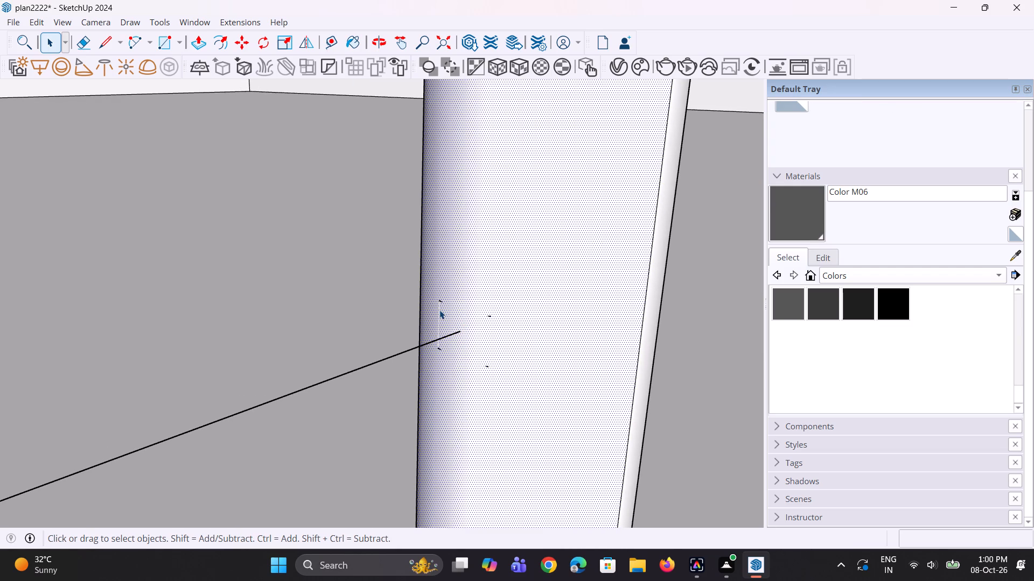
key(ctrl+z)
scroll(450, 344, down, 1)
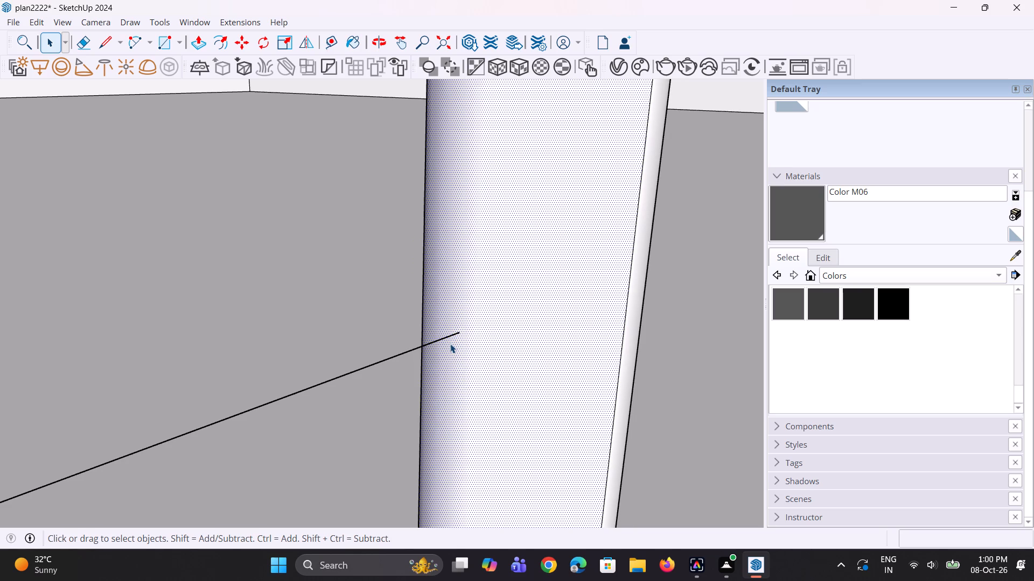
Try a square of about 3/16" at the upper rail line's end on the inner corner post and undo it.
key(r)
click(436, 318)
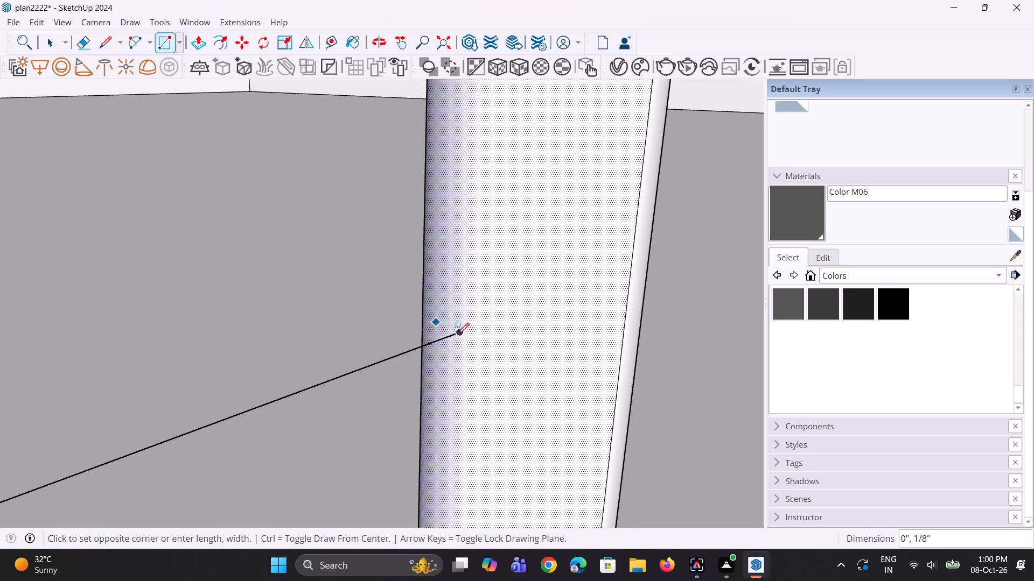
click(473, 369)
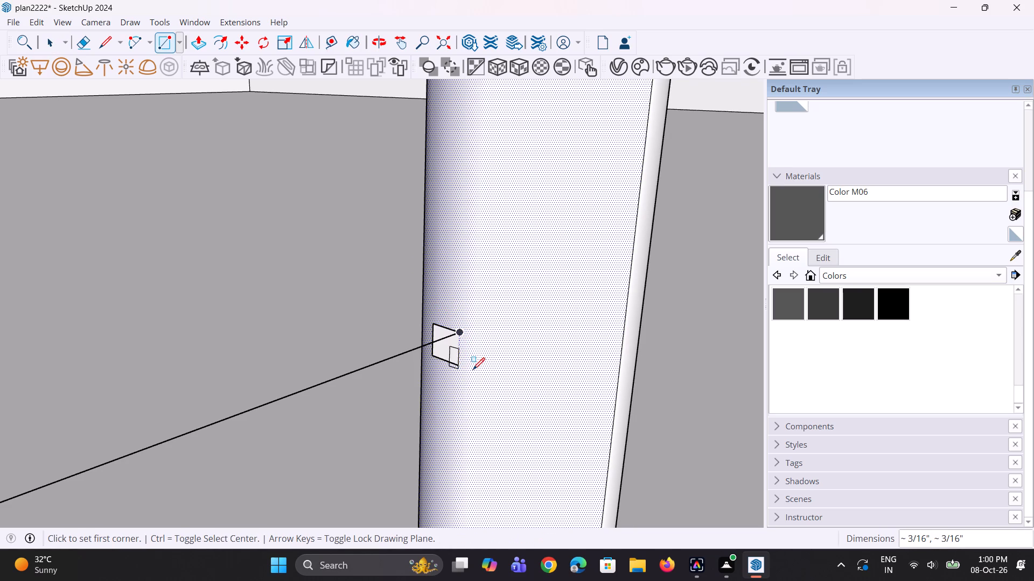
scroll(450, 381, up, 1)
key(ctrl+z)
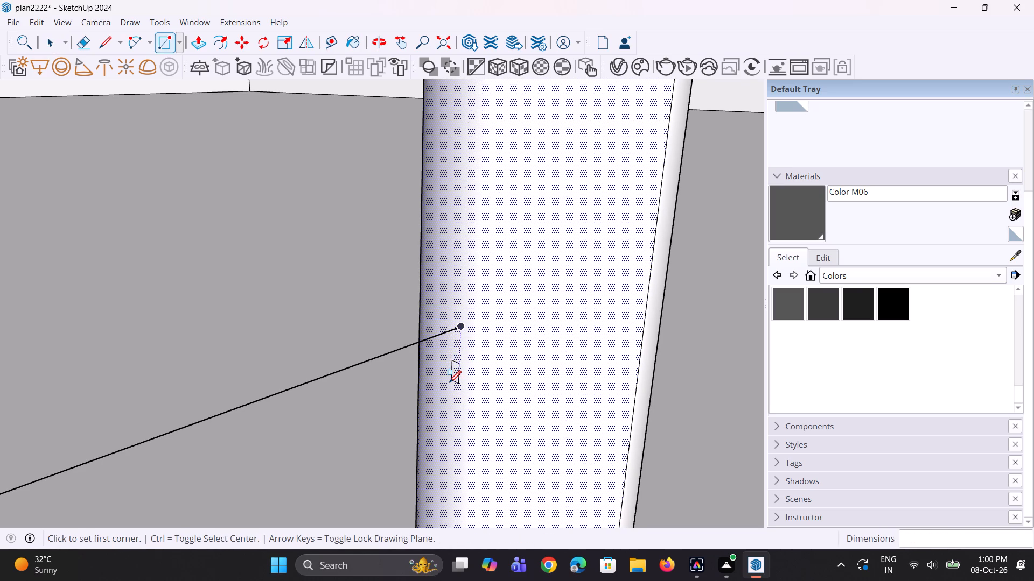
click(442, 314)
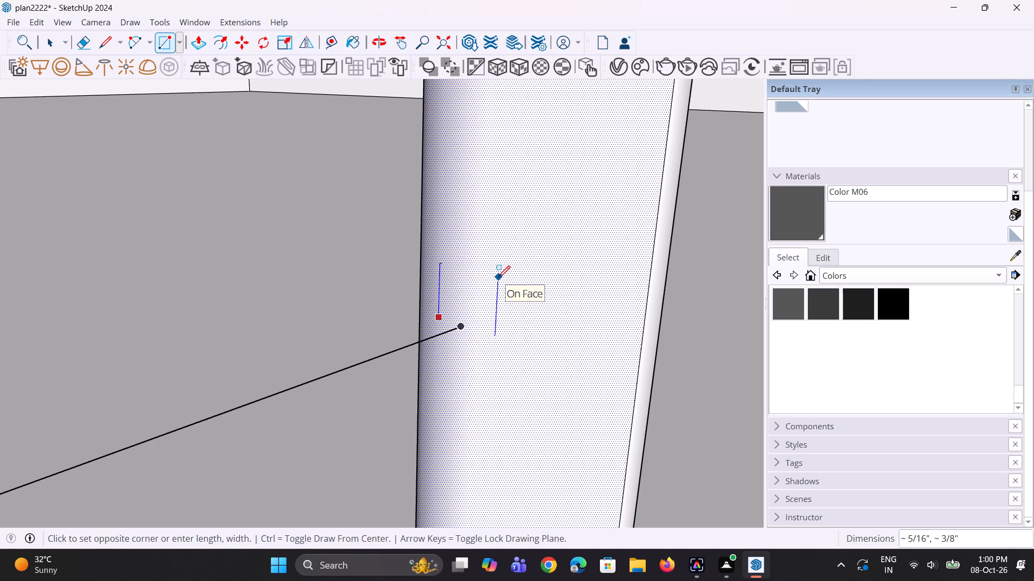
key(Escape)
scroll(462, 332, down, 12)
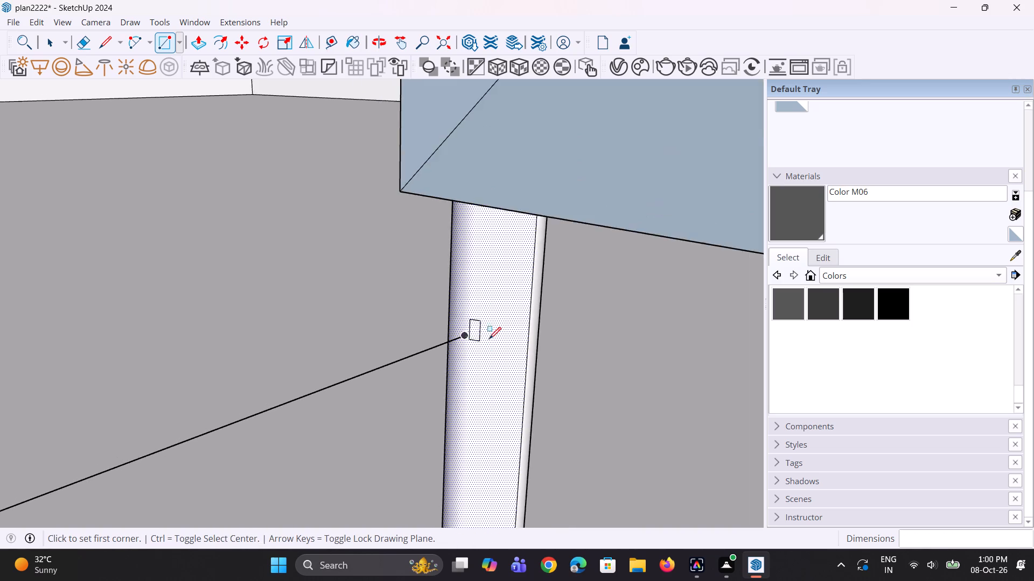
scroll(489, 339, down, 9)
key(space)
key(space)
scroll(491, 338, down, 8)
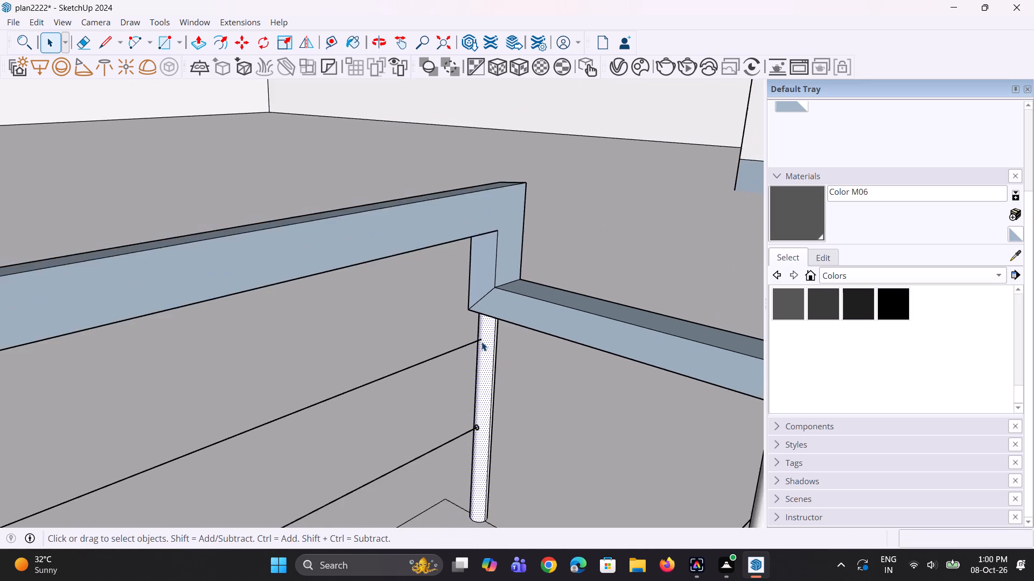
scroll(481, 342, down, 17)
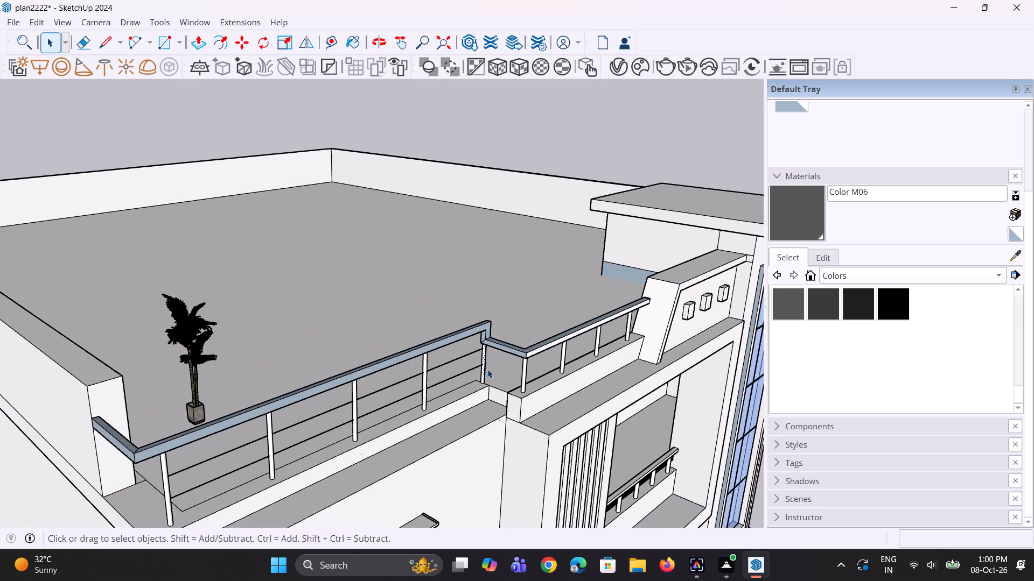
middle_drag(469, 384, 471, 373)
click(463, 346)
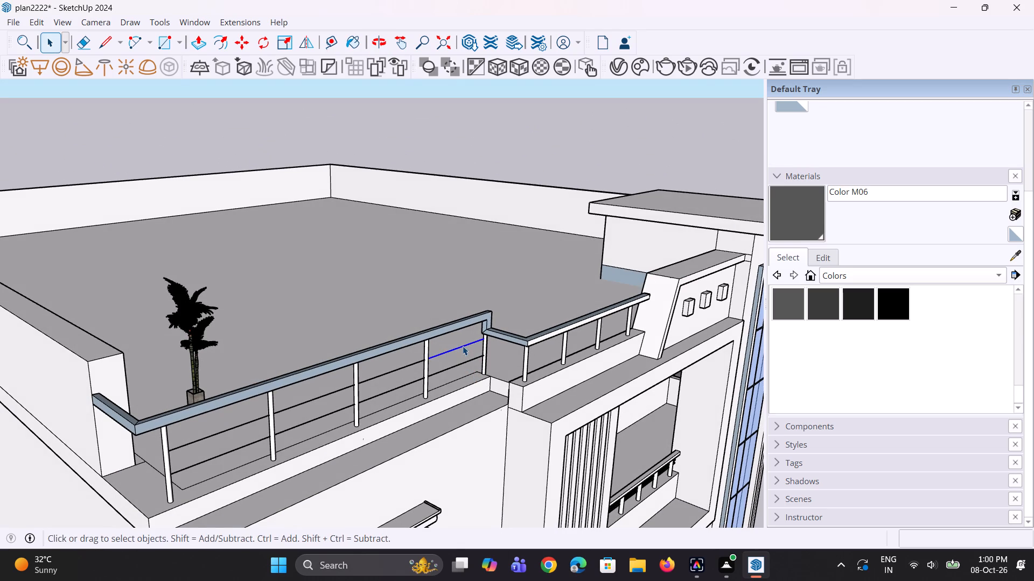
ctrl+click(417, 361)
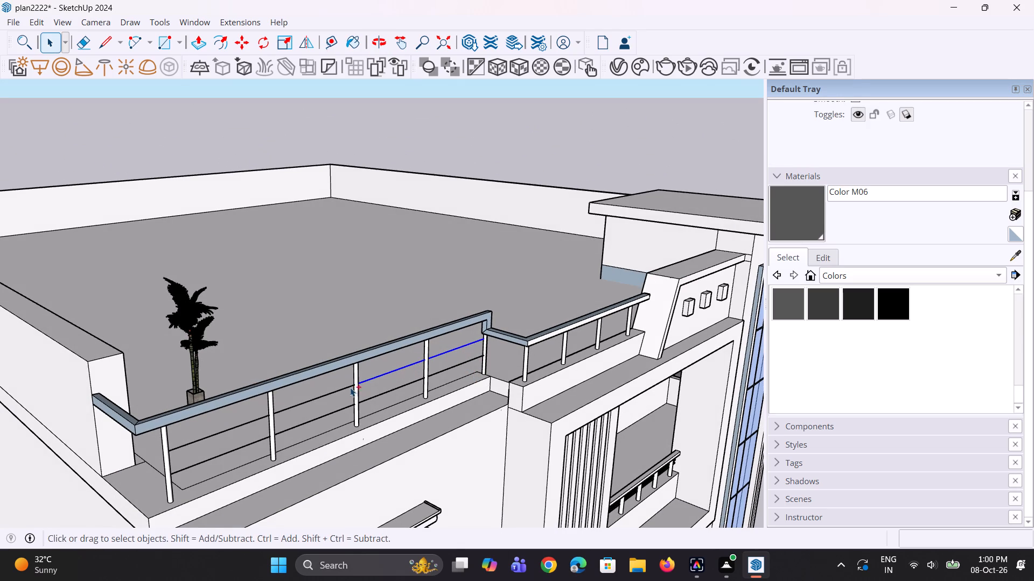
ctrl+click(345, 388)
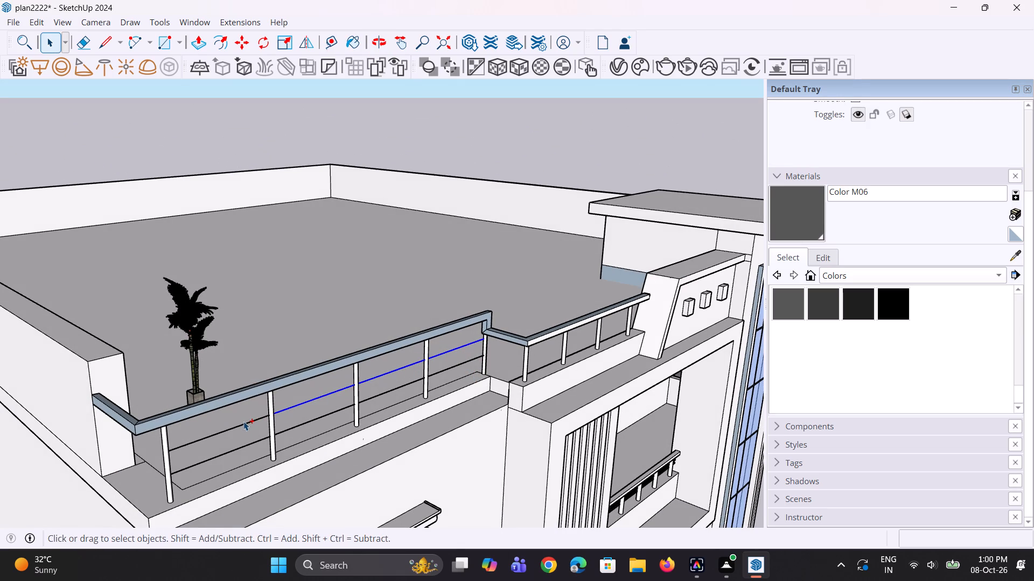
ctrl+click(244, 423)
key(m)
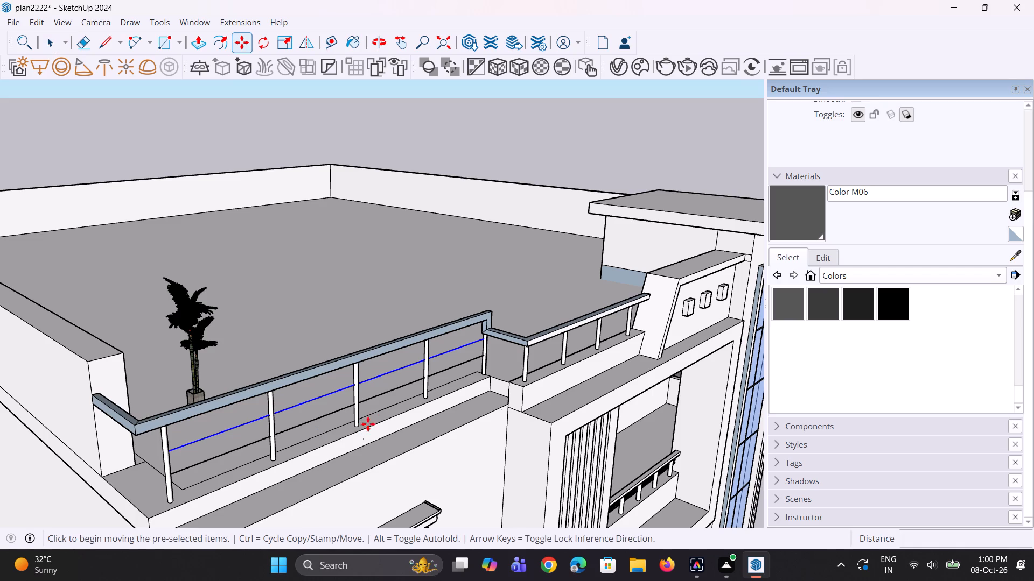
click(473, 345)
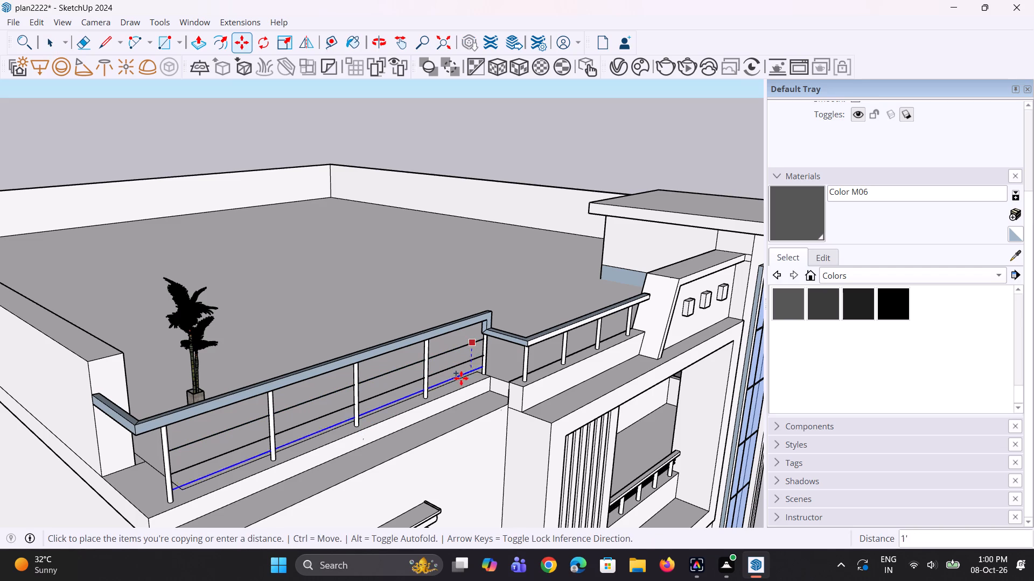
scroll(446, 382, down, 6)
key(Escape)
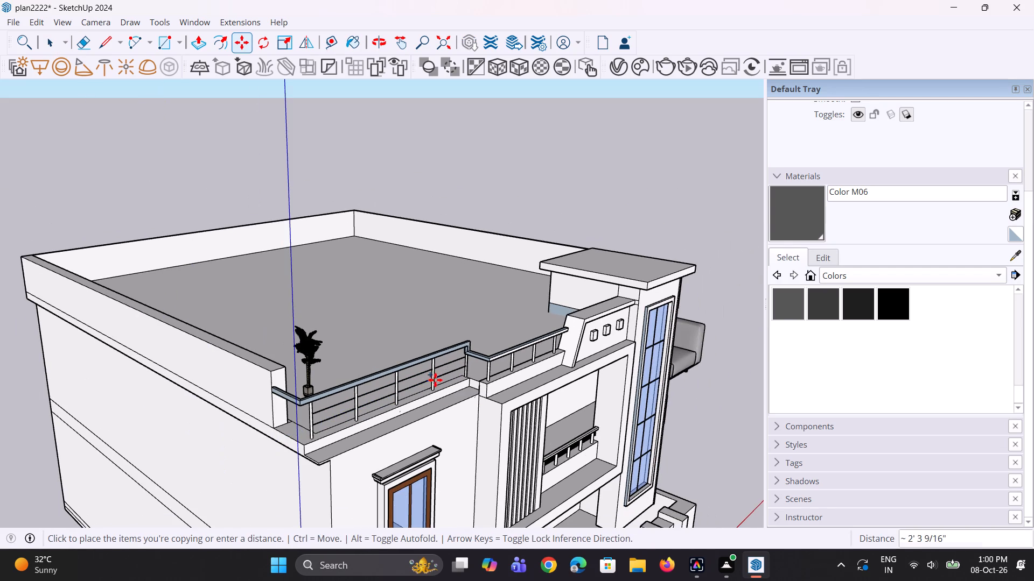
Undo the recent railing edits until the long roof railing's horizontal rail lines and small profile circles are removed.
key(ctrl+z)
key(ctrl+z)
key(ctrl+z)
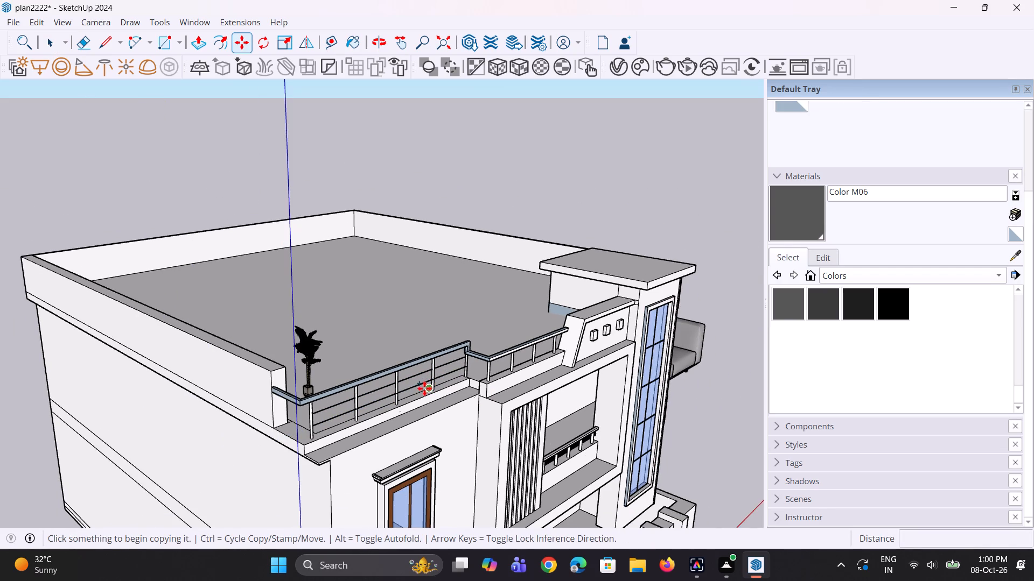
key(ctrl+z)
key(ctrl+z)
key(ctrl+z)
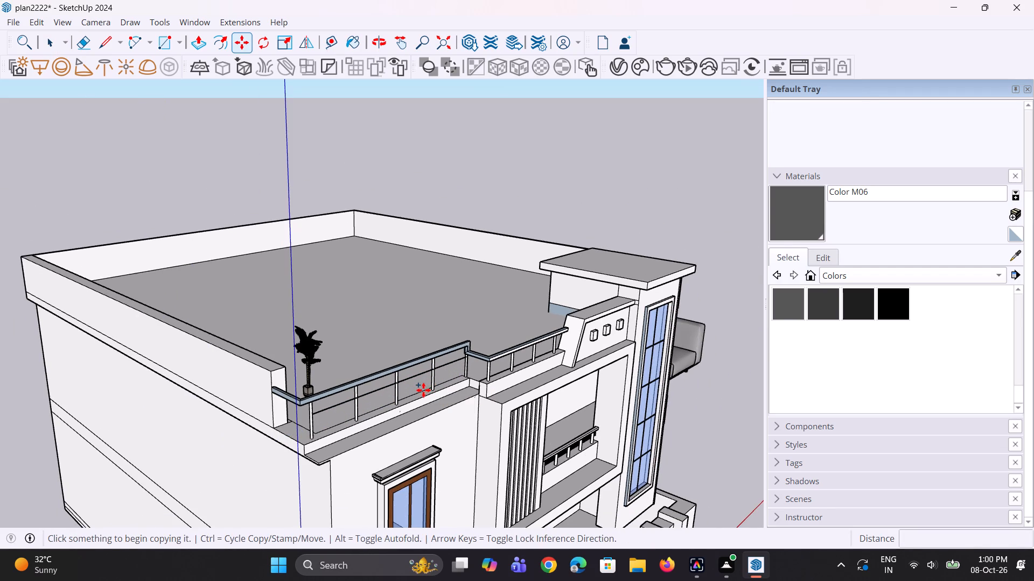
key(ctrl+z)
middle_drag(414, 395, 375, 397)
scroll(266, 396, up, 5)
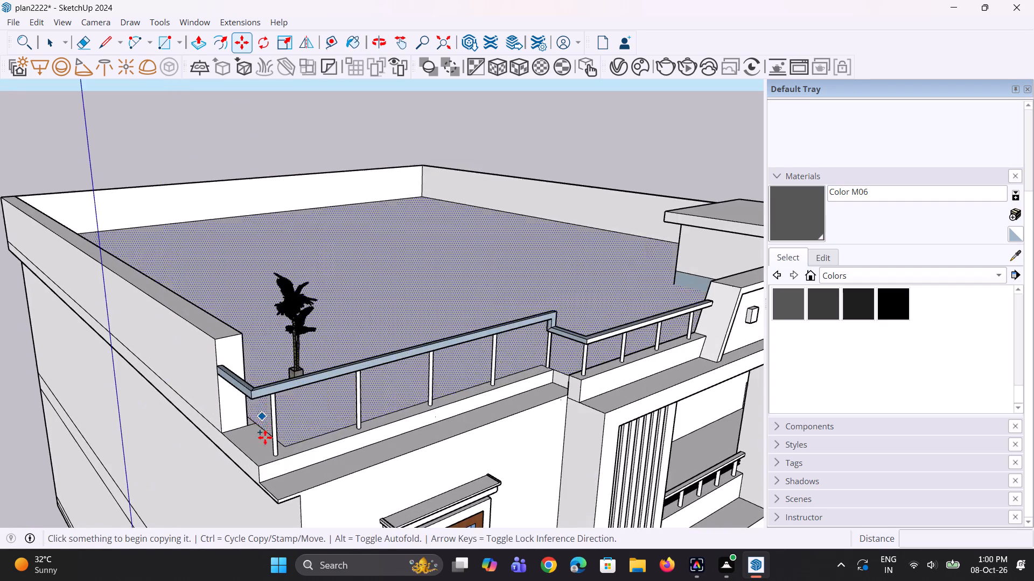
Draw a rectangular panel about 11' 6 3/8" by 1' 11 11/16" along the long roof railing, from the corner post's top to the last post's base.
middle_drag(265, 437, 217, 400)
scroll(250, 388, up, 4)
key(r)
scroll(234, 380, up, 4)
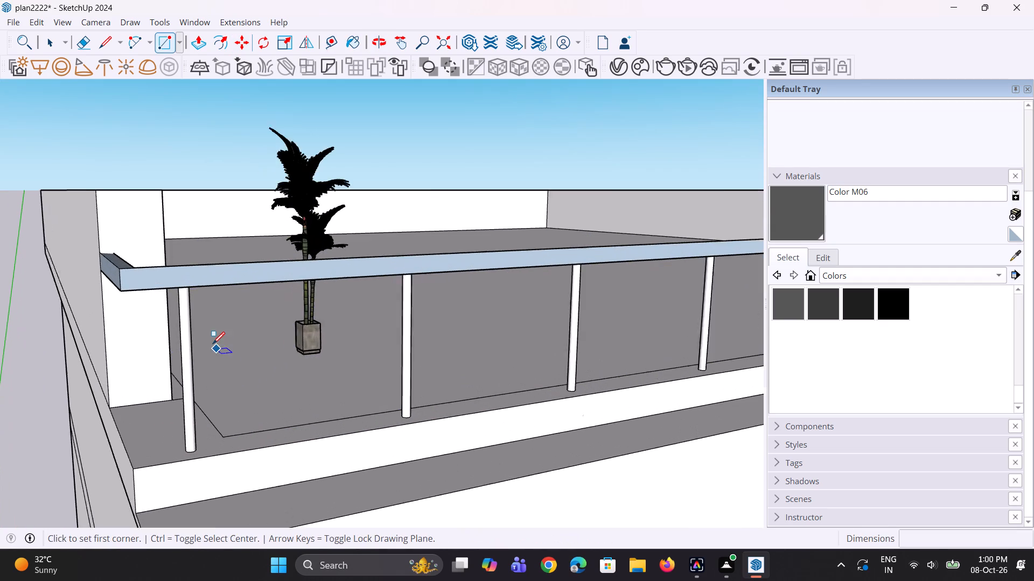
middle_drag(215, 323, 204, 277)
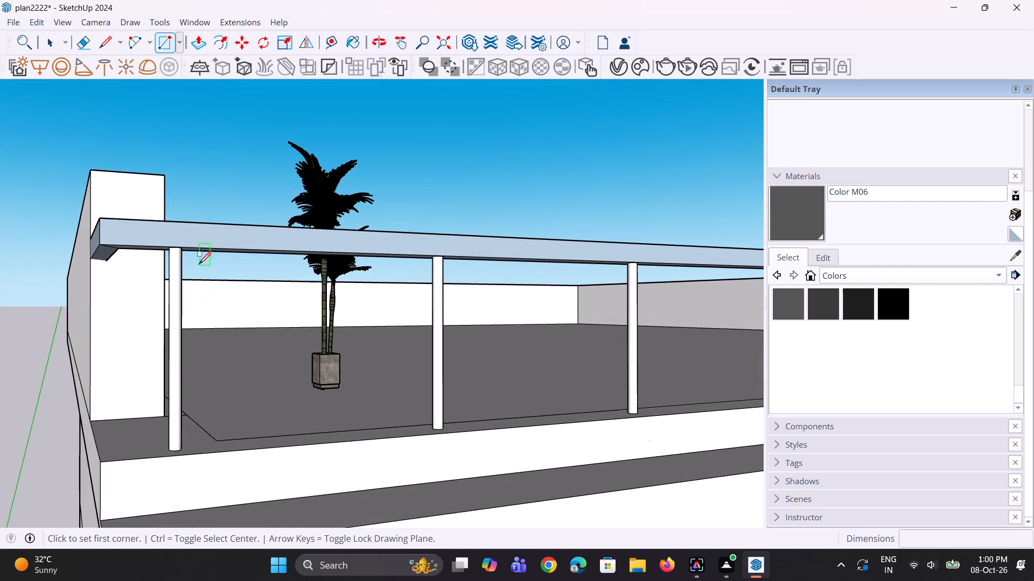
scroll(198, 264, up, 2)
scroll(219, 285, down, 4)
middle_drag(242, 301, 799, 371)
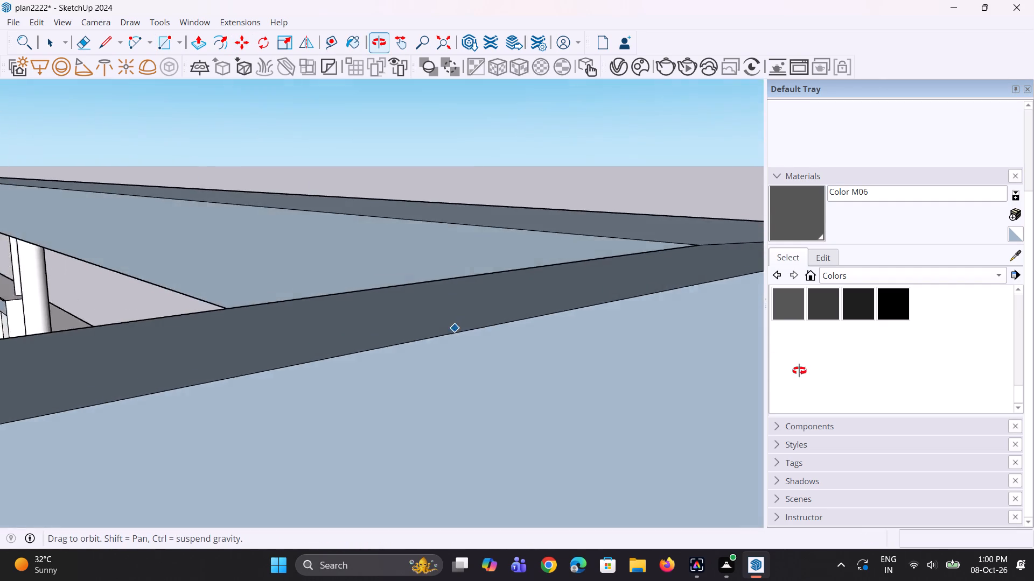
middle_drag(799, 371, 908, 386)
scroll(560, 364, down, 9)
middle_drag(533, 365, 551, 346)
click(447, 47)
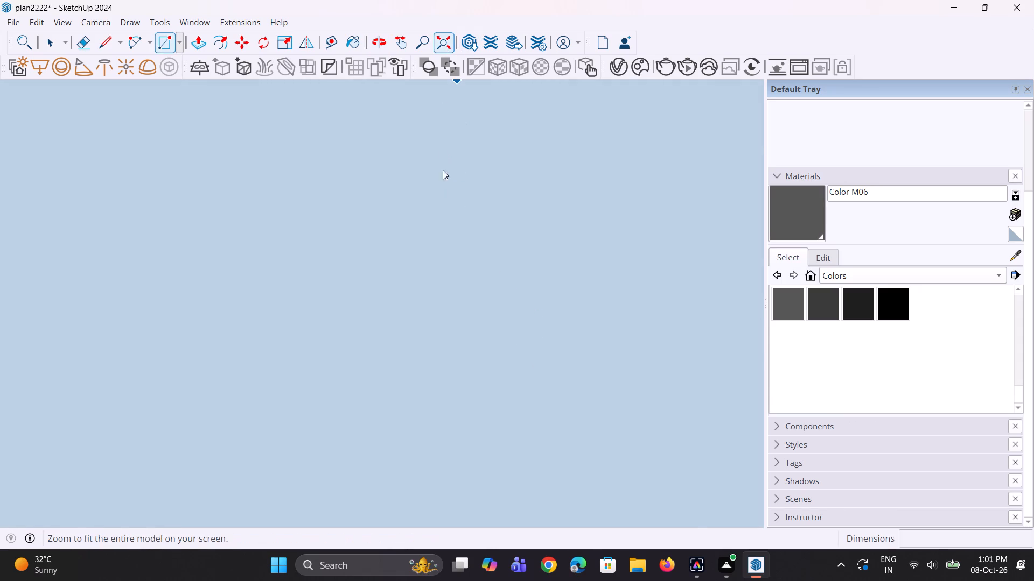
scroll(471, 262, down, 12)
middle_drag(596, 252, 109, 332)
scroll(267, 288, down, 4)
middle_drag(341, 309, 285, 314)
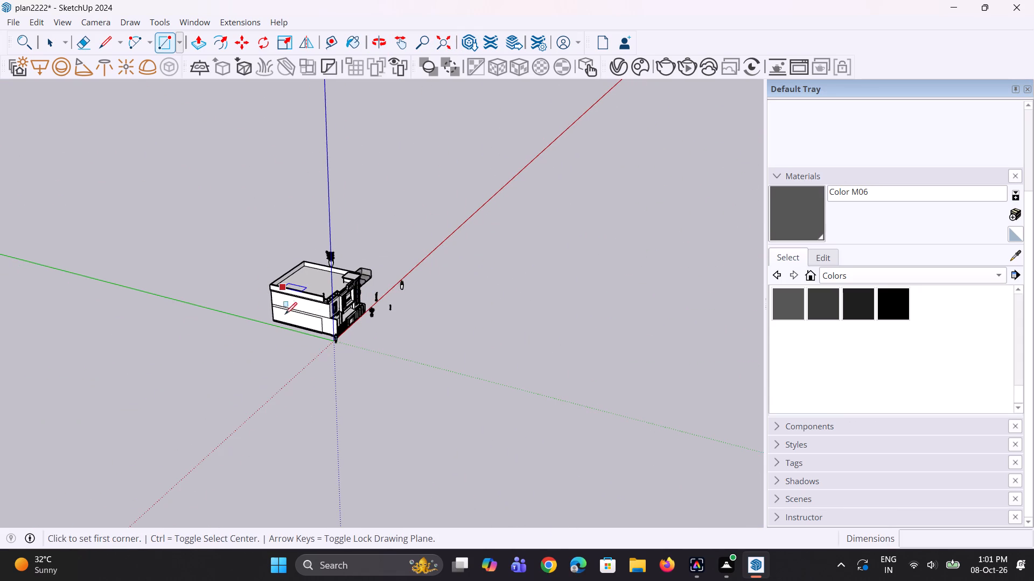
middle_drag(285, 314, 278, 309)
middle_drag(357, 307, 299, 269)
scroll(336, 309, up, 6)
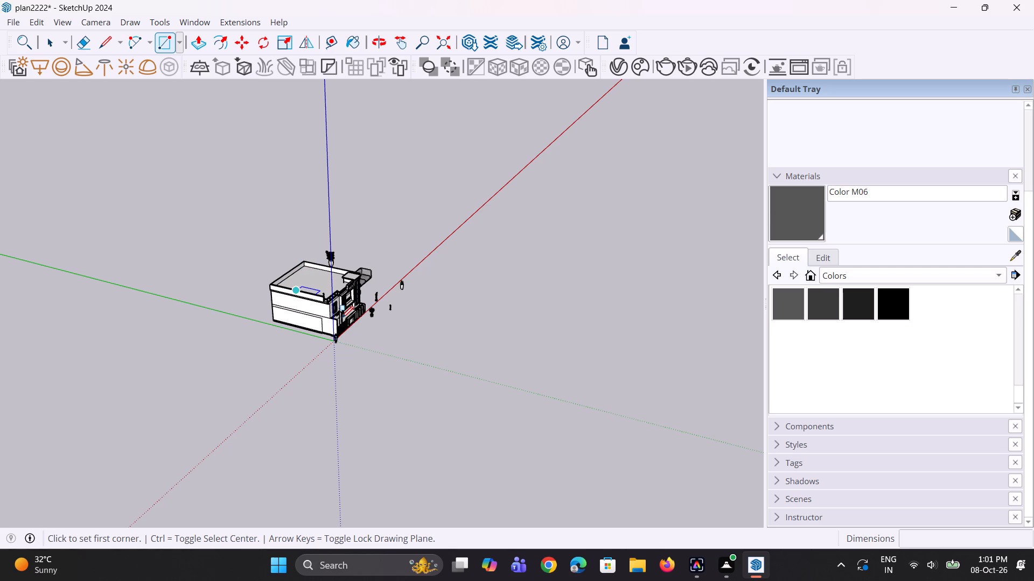
scroll(341, 318, up, 6)
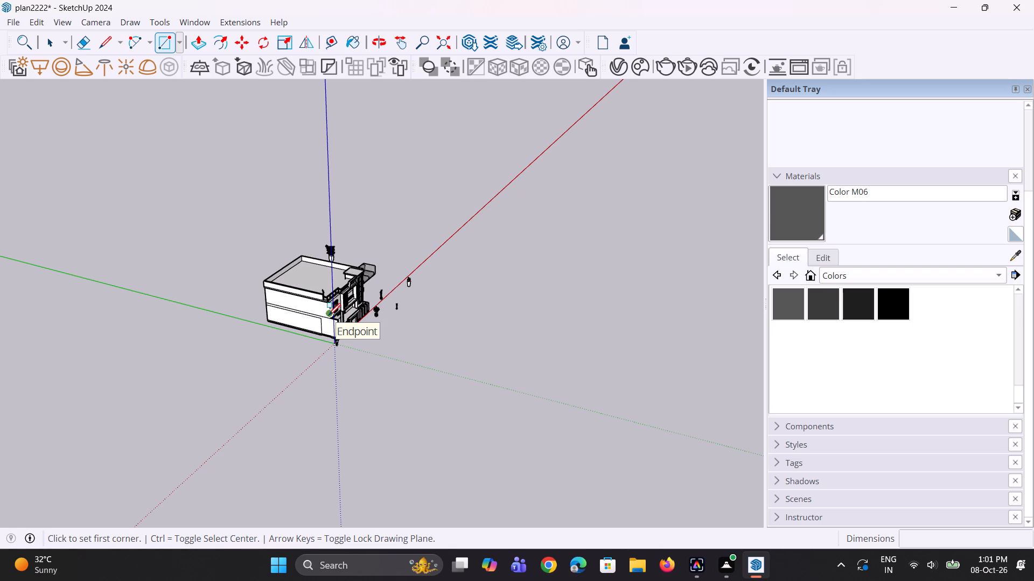
scroll(333, 289, up, 7)
middle_drag(343, 332, 241, 322)
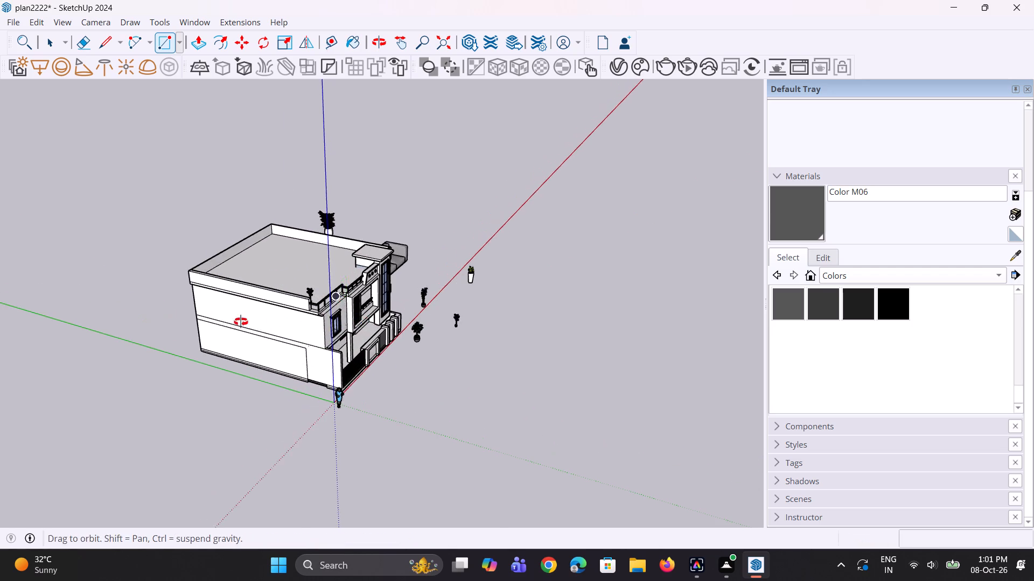
middle_drag(241, 322, 218, 311)
scroll(307, 304, up, 16)
middle_drag(294, 282, 280, 256)
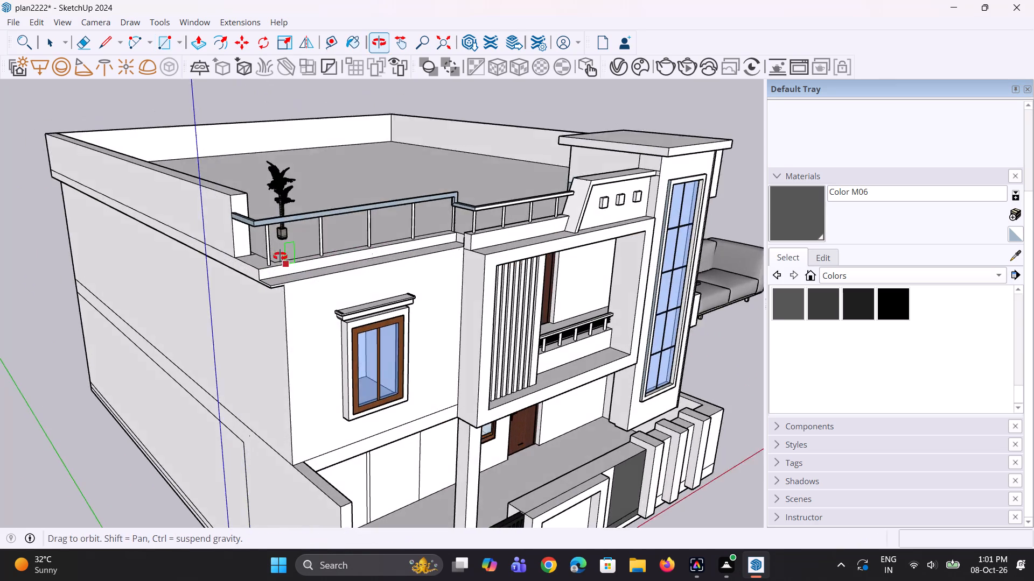
middle_drag(280, 256, 276, 250)
scroll(278, 229, up, 6)
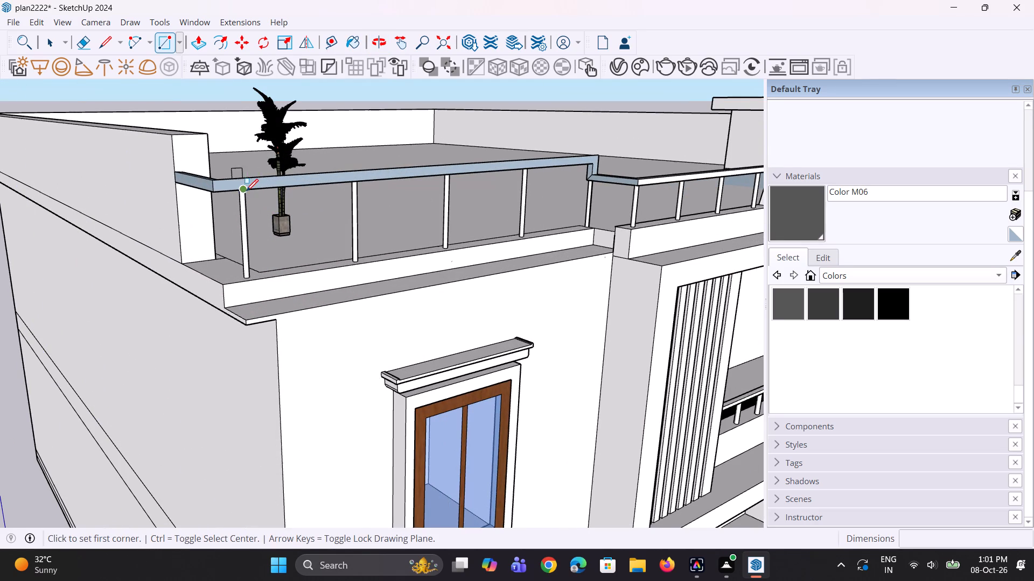
click(246, 191)
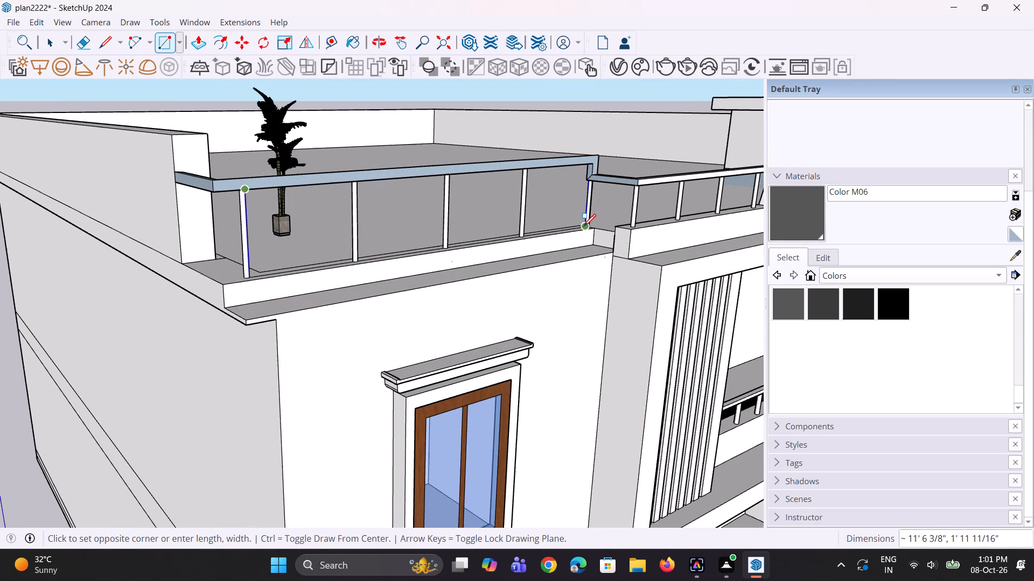
click(584, 226)
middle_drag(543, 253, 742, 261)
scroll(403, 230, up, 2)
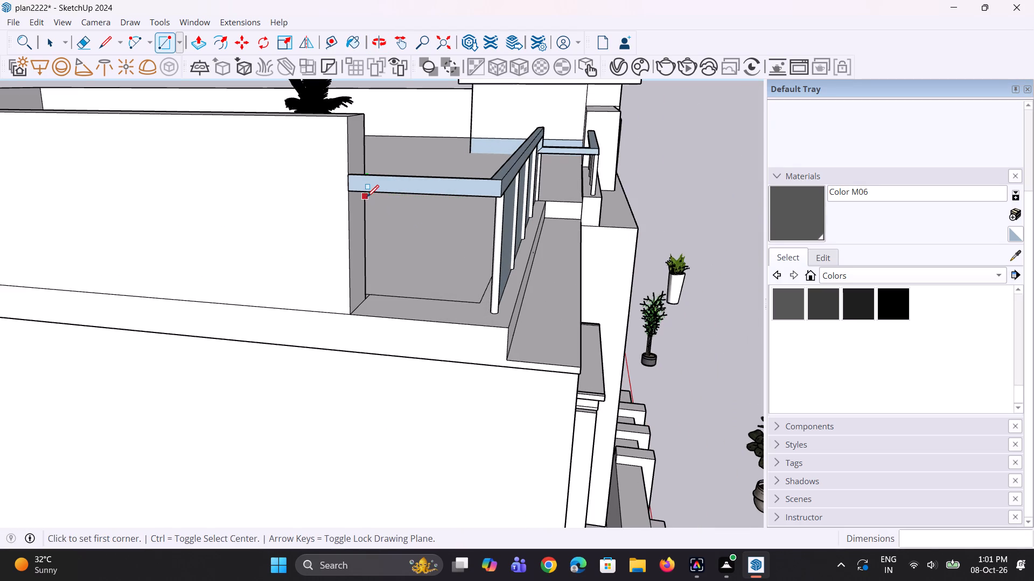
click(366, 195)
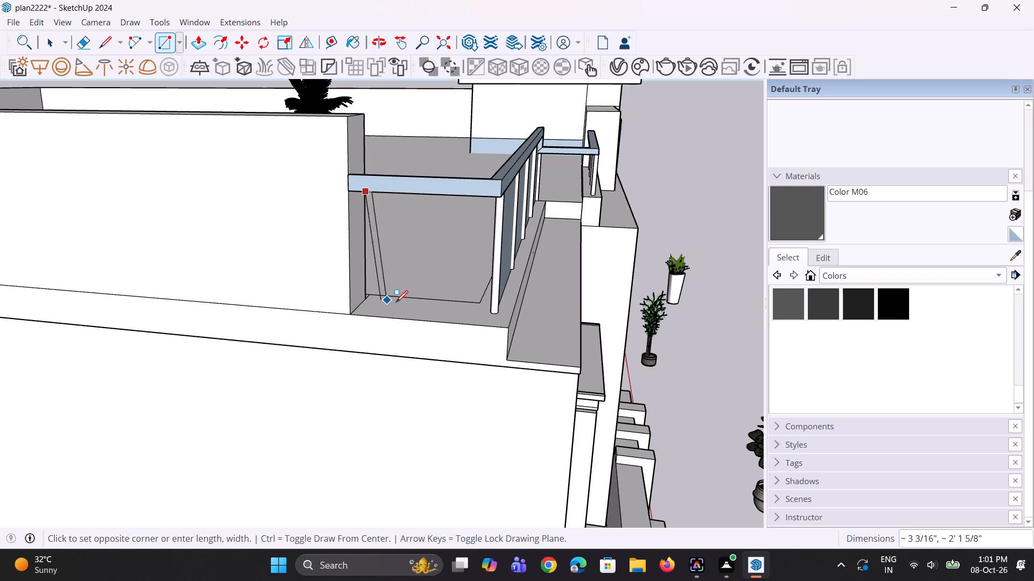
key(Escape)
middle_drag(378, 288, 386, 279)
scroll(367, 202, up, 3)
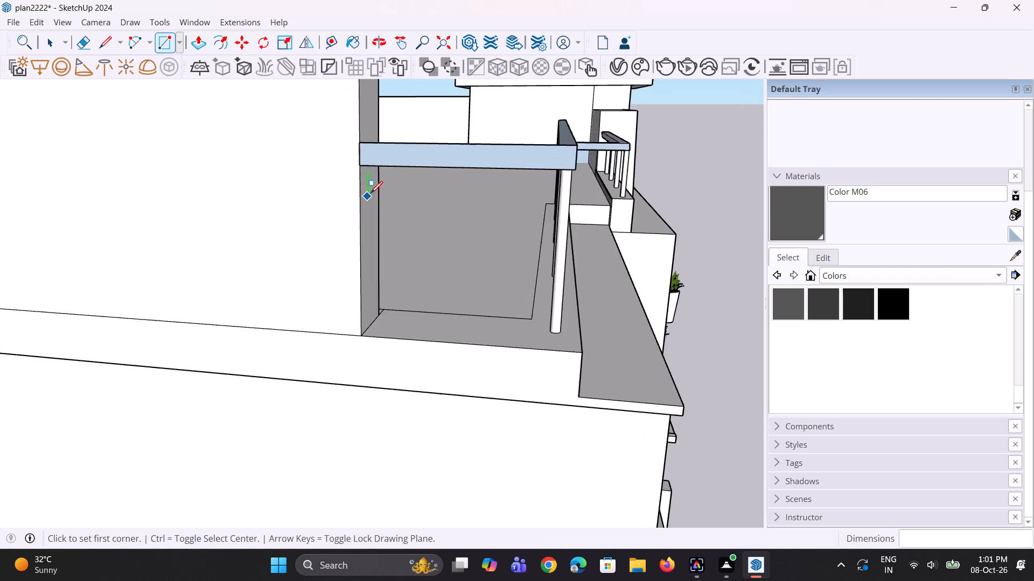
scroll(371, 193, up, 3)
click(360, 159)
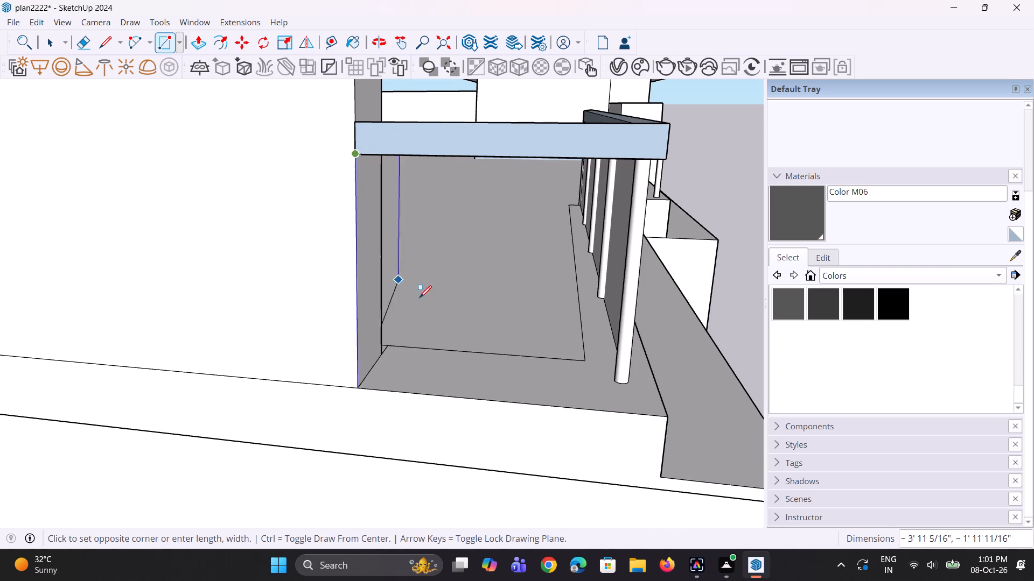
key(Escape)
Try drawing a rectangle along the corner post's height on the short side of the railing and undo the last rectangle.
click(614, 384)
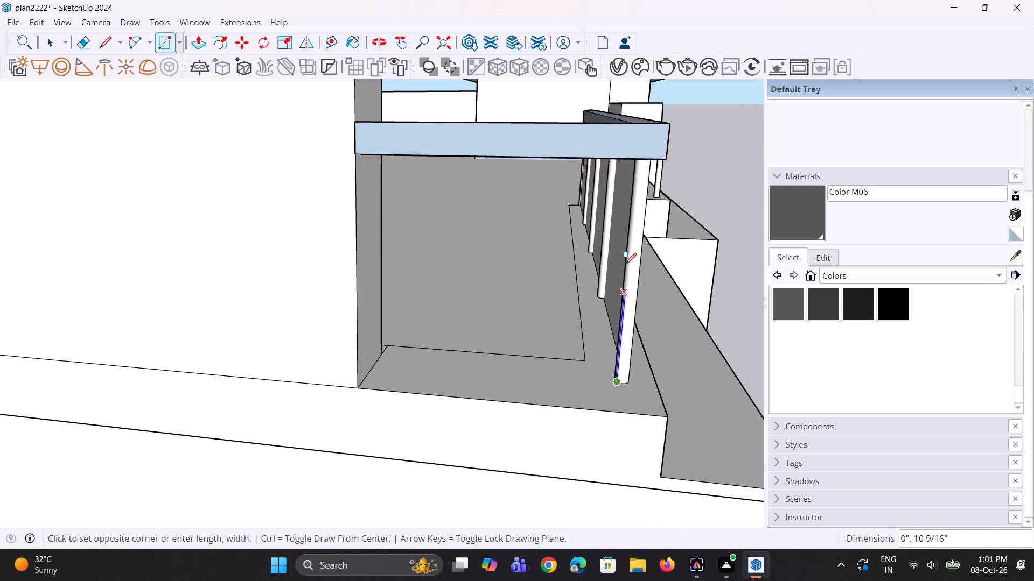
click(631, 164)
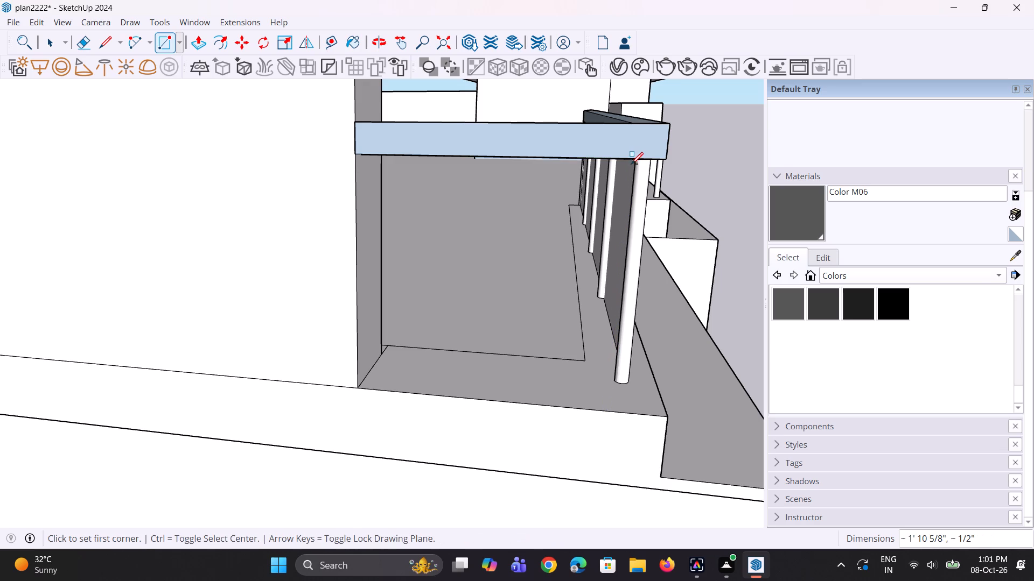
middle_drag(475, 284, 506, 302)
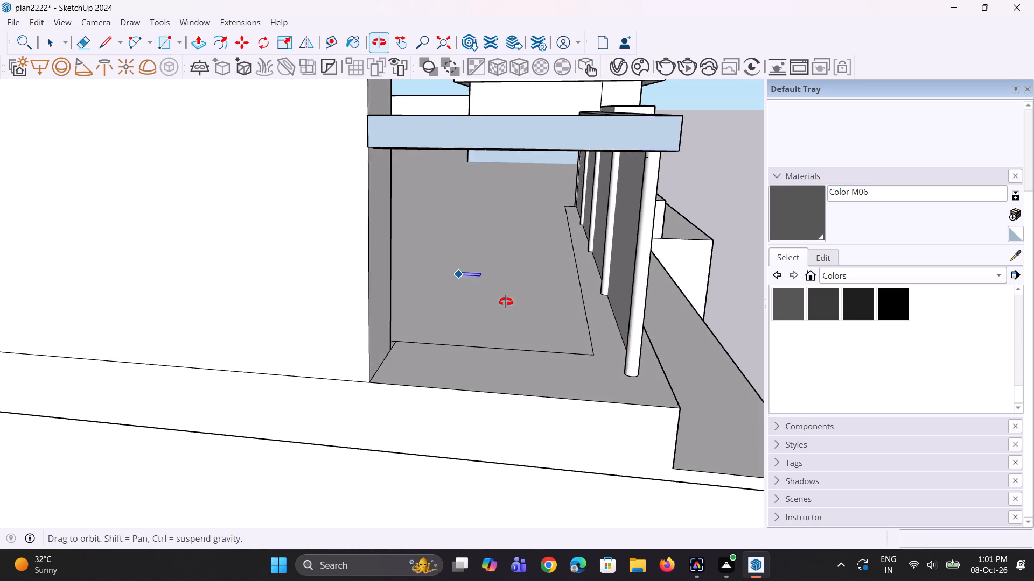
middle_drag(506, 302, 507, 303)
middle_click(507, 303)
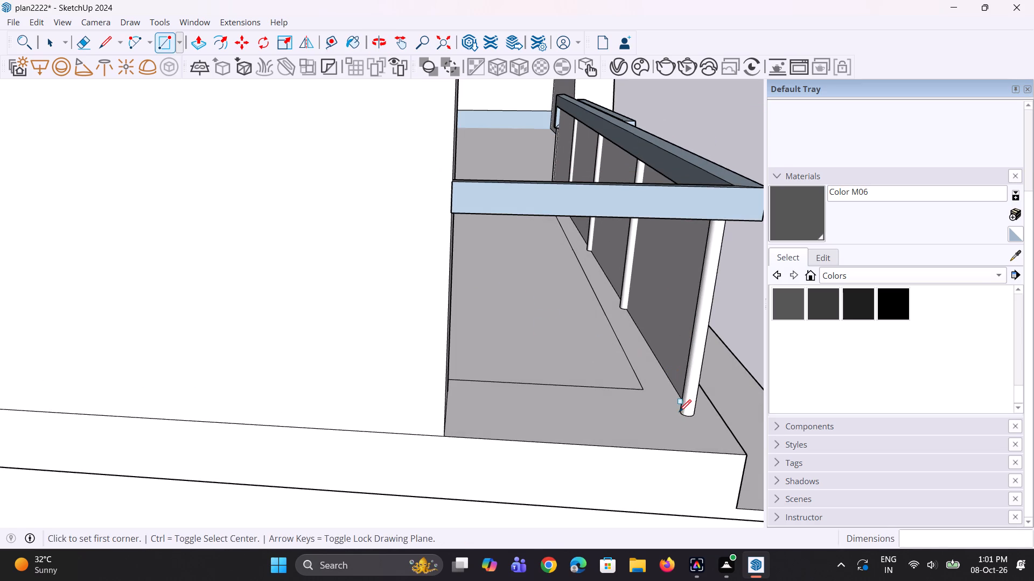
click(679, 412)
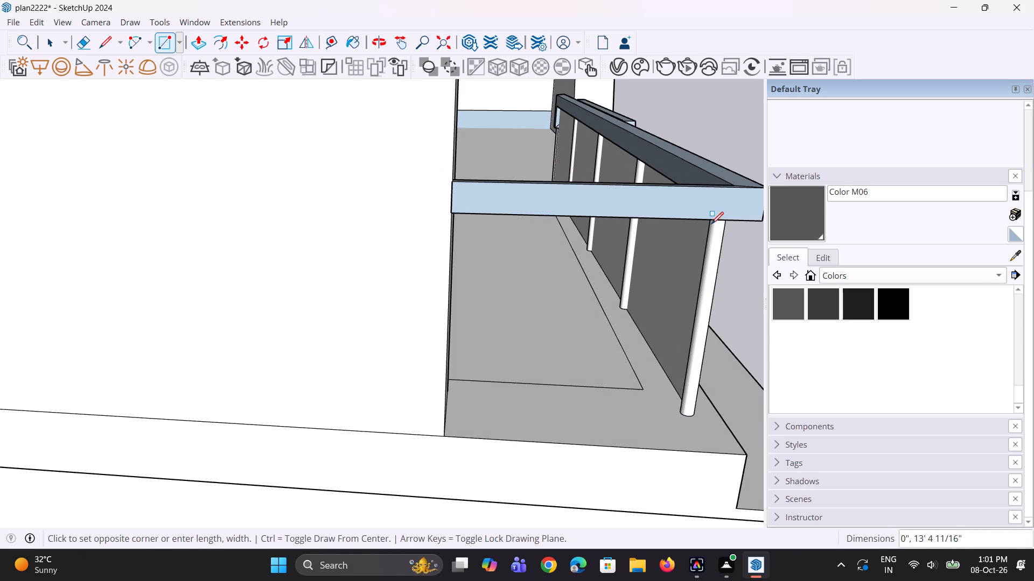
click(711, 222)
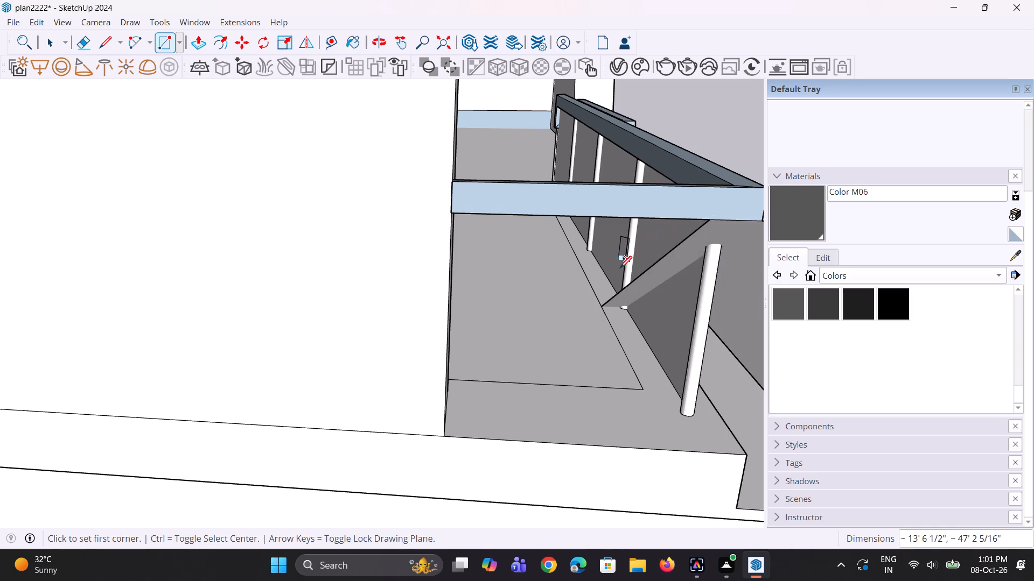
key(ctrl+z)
Draw a vertical rectangle about 1' 10 7/16" by 7 11/16" from the corner post's base toward the parapet wall, below the short top rail.
middle_drag(637, 338, 583, 324)
scroll(579, 327, down, 2)
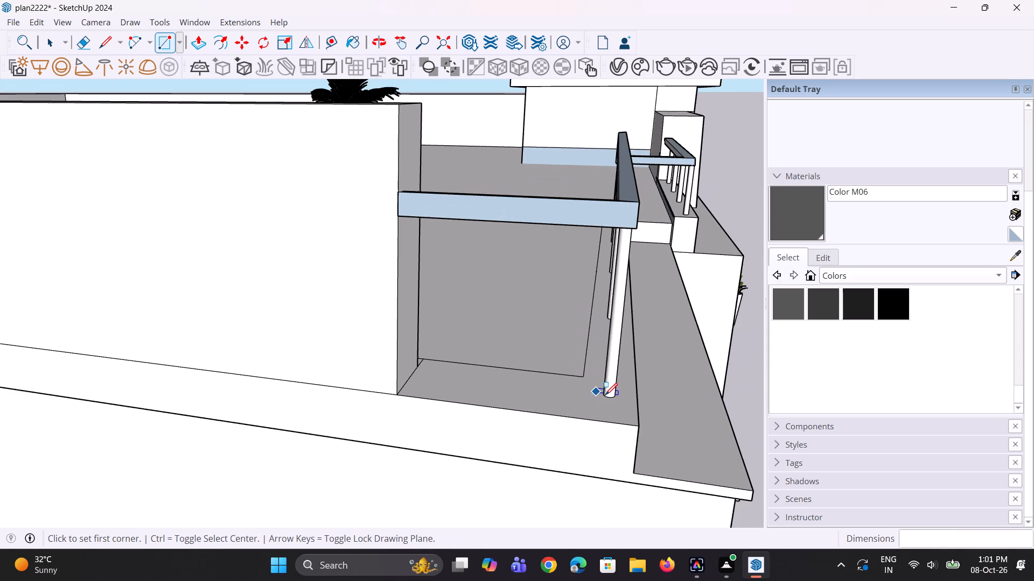
click(605, 395)
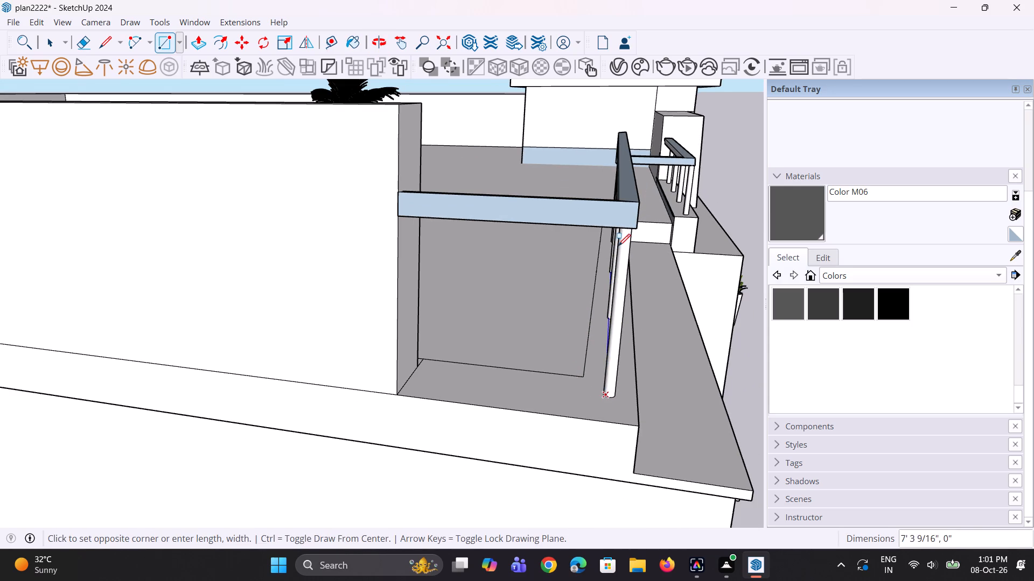
click(618, 232)
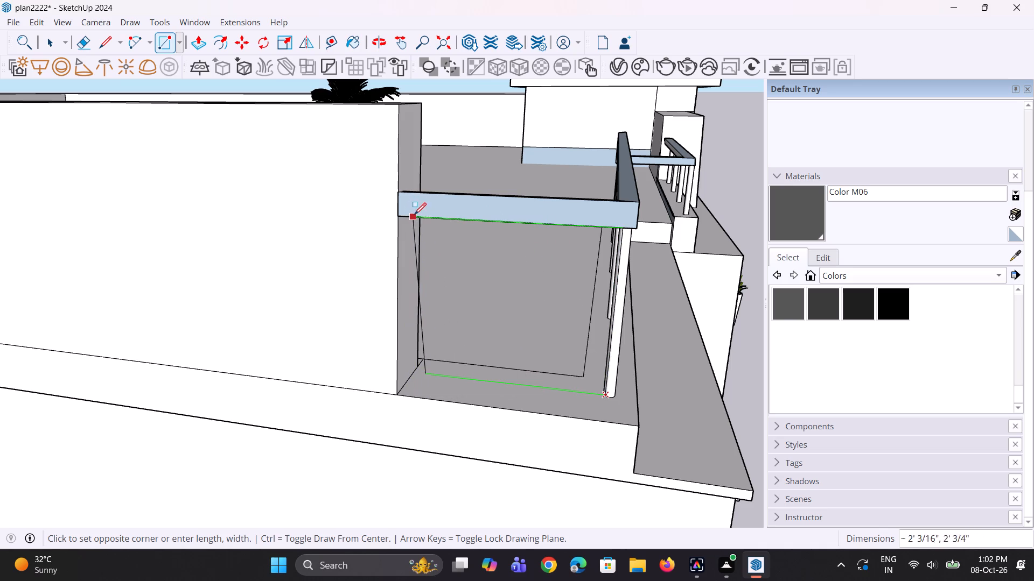
click(557, 231)
Move the short side panel's free vertical edge about 1' 7 1/4" across to the parapet wall.
middle_drag(526, 303, 594, 301)
scroll(719, 300, up, 2)
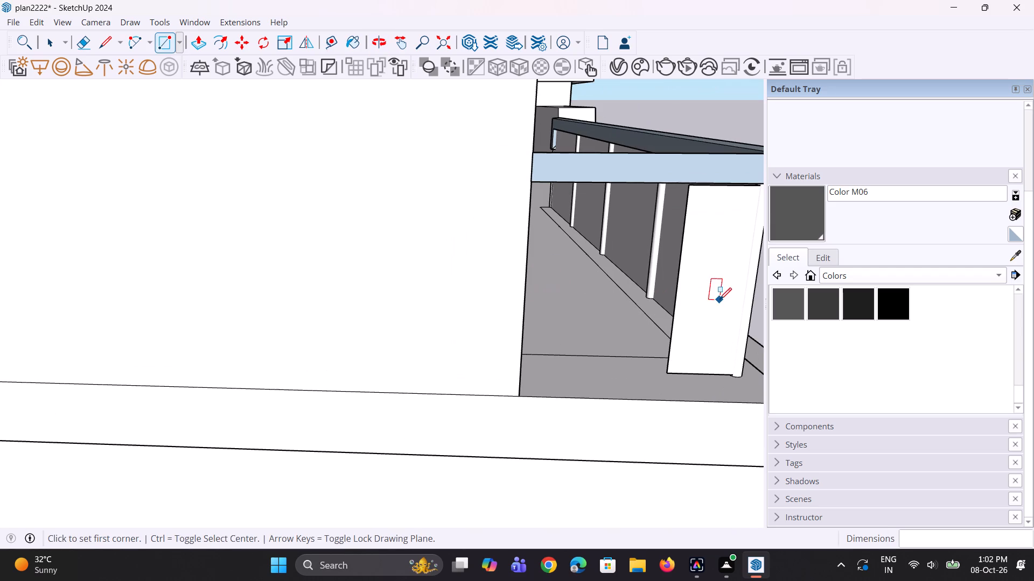
key(space)
click(675, 334)
scroll(663, 412, up, 1)
middle_drag(662, 412, 616, 405)
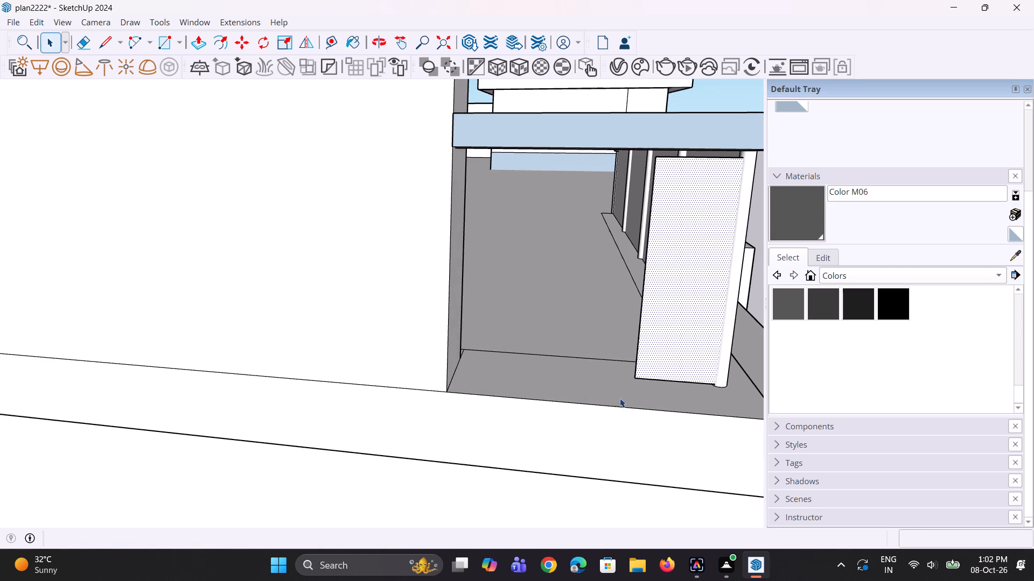
click(634, 370)
scroll(637, 382, up, 1)
key(m)
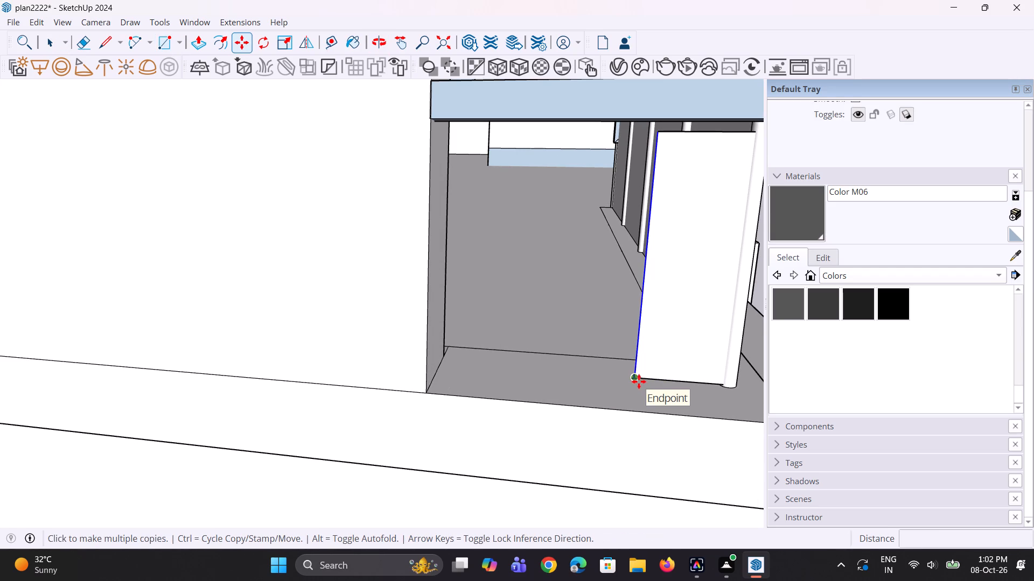
click(634, 378)
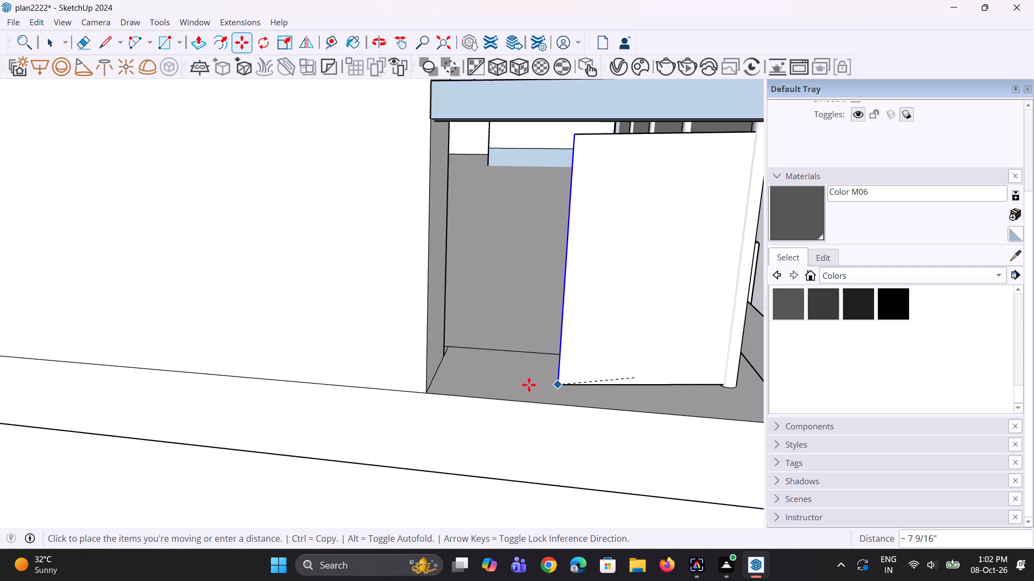
click(431, 367)
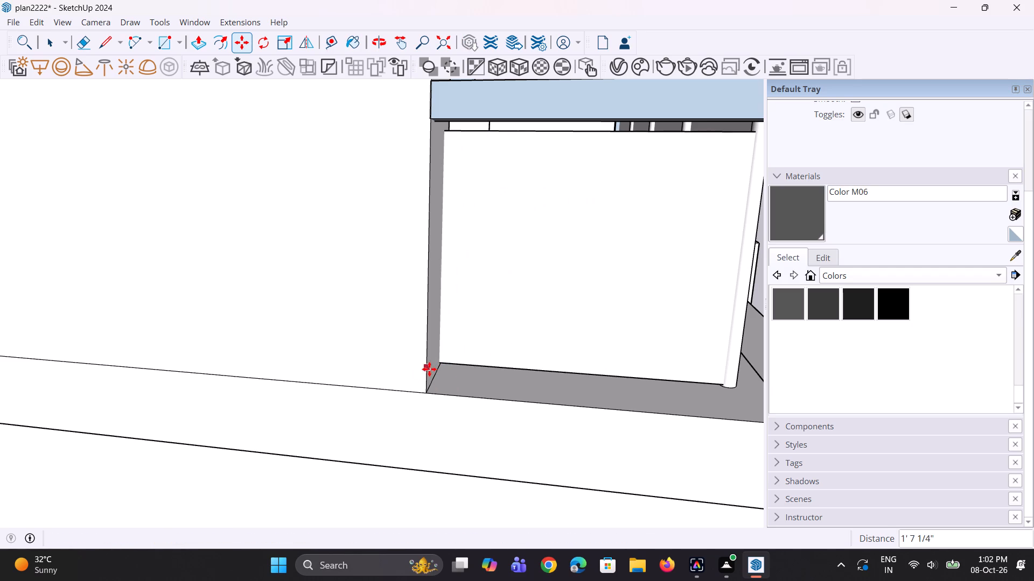
key(space)
key(space)
Paint the long front panel and the short side panel of the roof railing with Translucent Glass Blue from Glass and Mirrors.
scroll(522, 421, down, 3)
scroll(453, 387, down, 5)
middle_drag(677, 357, 487, 369)
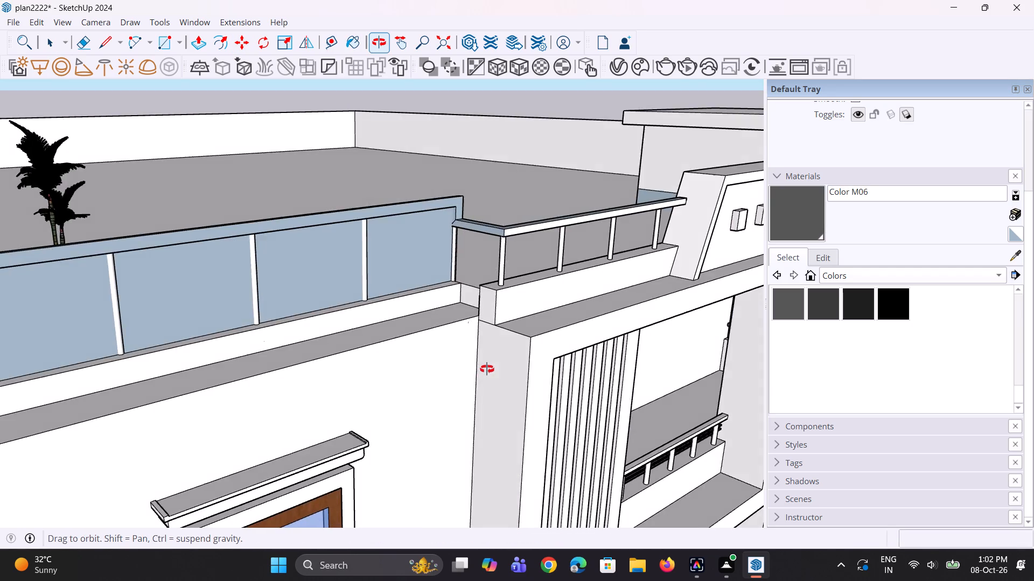
middle_drag(487, 369, 606, 357)
scroll(403, 362, down, 2)
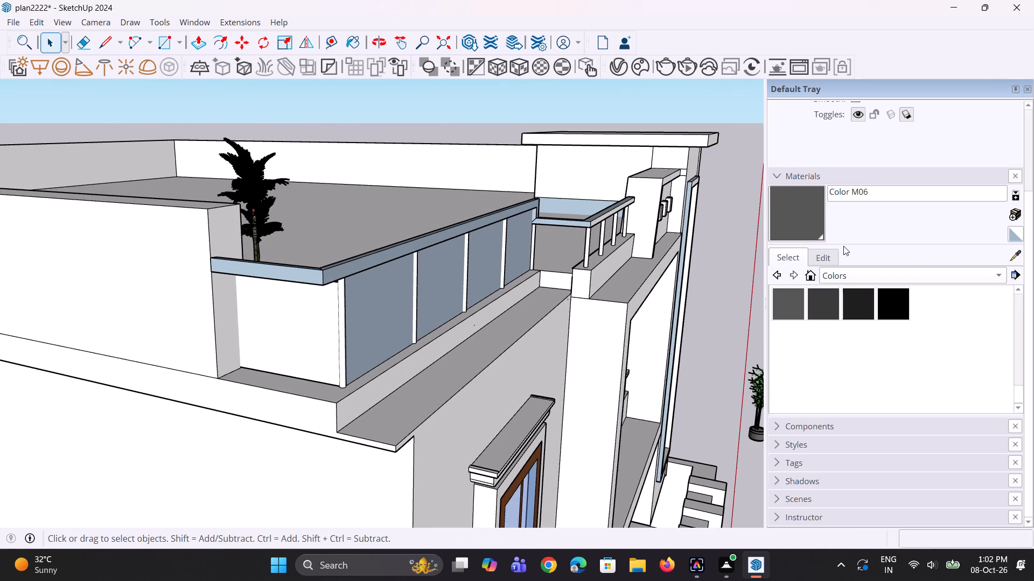
click(844, 274)
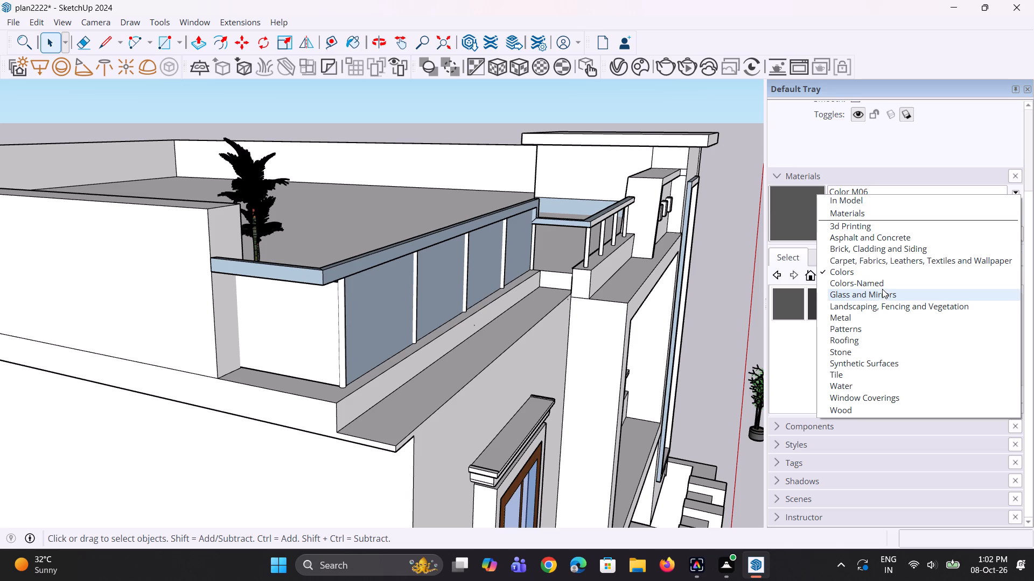
click(881, 293)
click(890, 313)
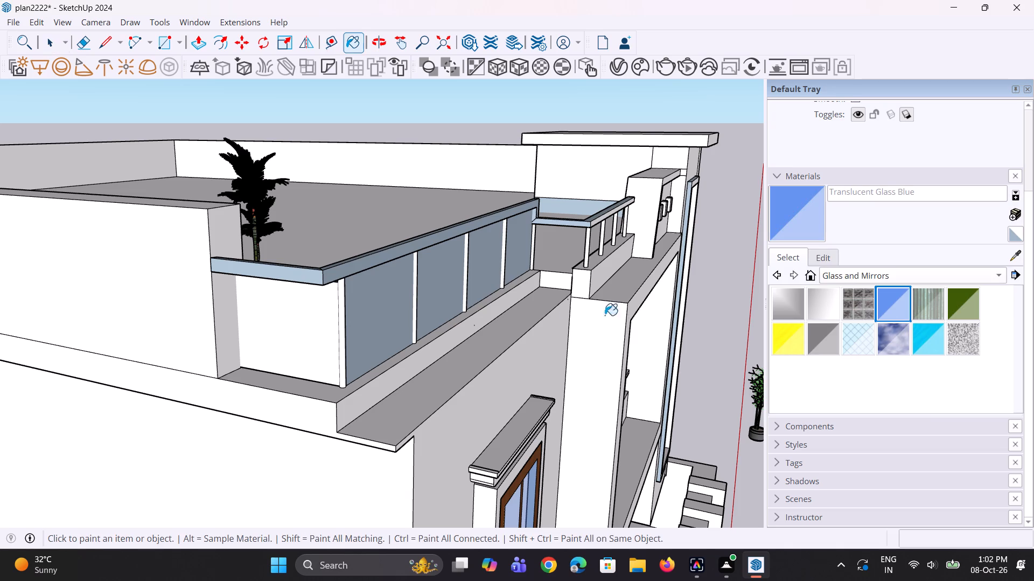
click(449, 297)
click(494, 282)
middle_drag(522, 306, 401, 341)
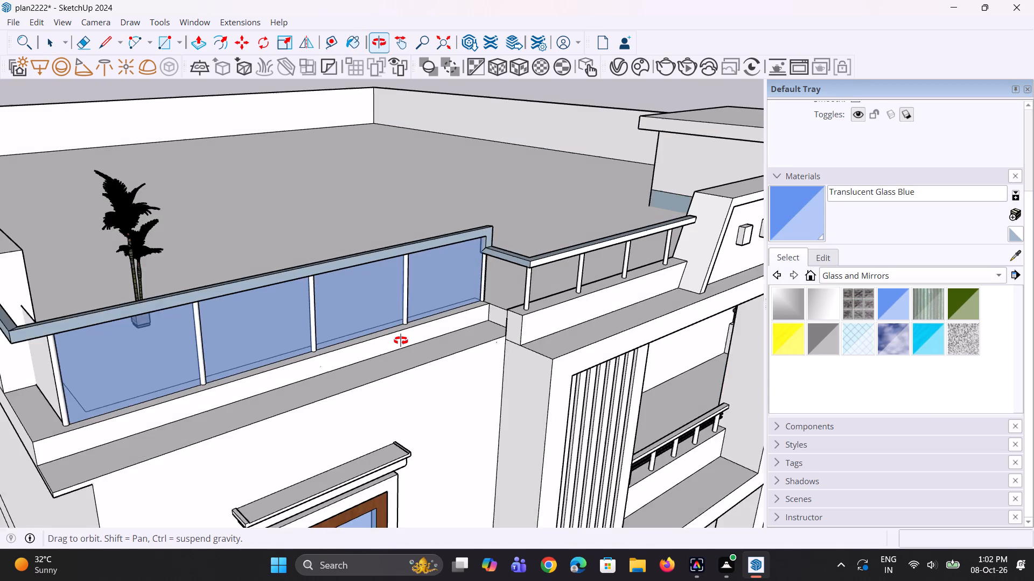
middle_drag(401, 341, 598, 297)
click(494, 292)
scroll(499, 293, down, 3)
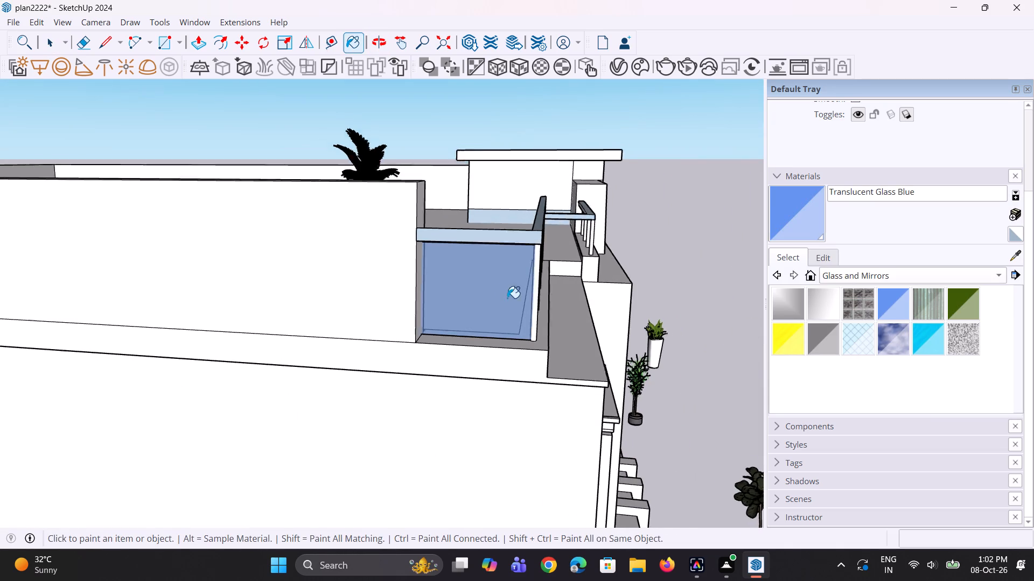
Draw a vertical rectangle about 1' 1 5/16" by 1' 5 1/2" under the short return rail, from the post toward the raised ledge.
middle_drag(586, 307, 470, 335)
scroll(459, 333, down, 4)
middle_drag(474, 334, 389, 302)
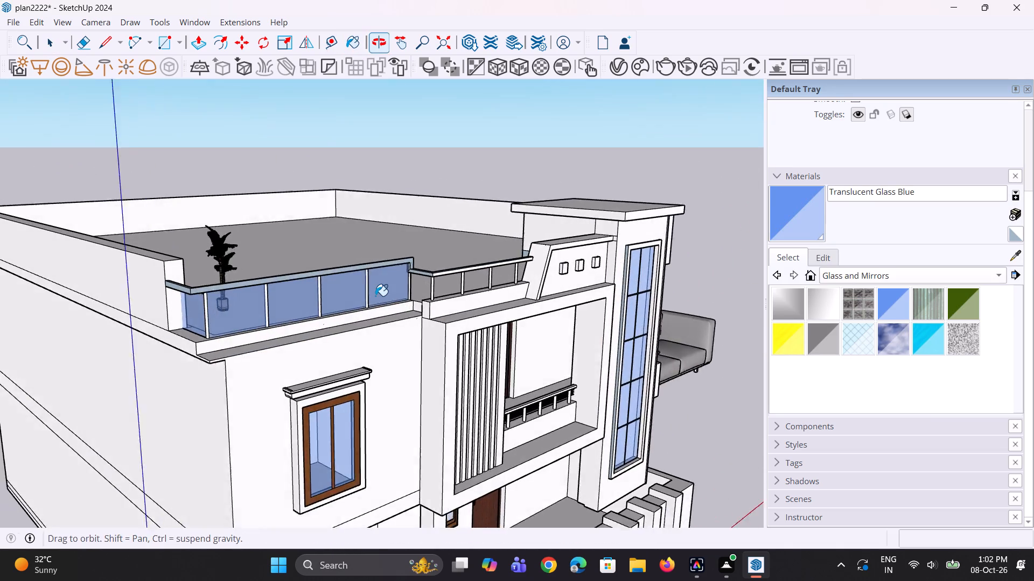
scroll(368, 289, up, 3)
scroll(429, 306, up, 1)
key(r)
middle_drag(429, 313, 485, 325)
scroll(455, 282, up, 6)
middle_drag(474, 339, 519, 351)
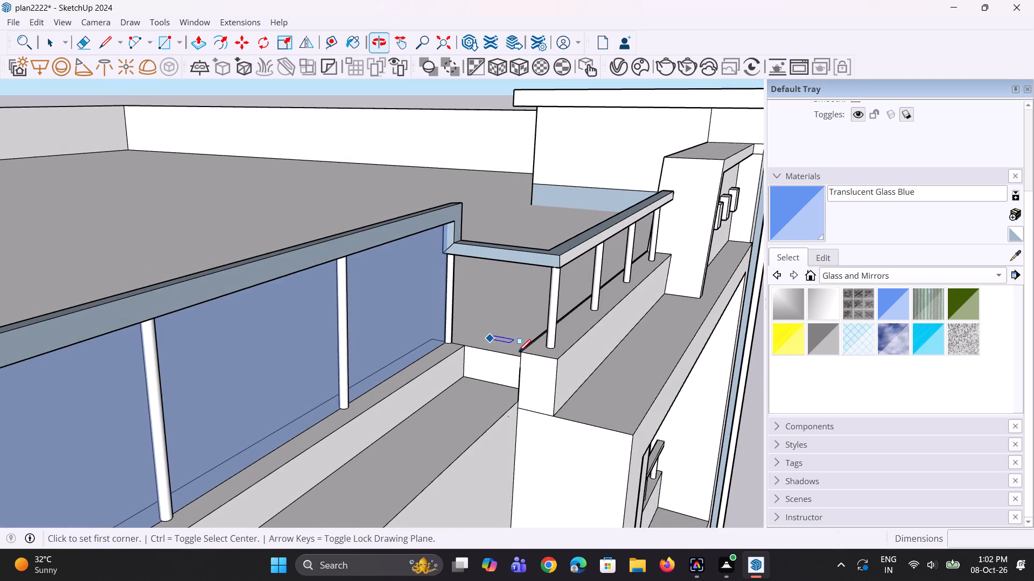
scroll(488, 343, up, 6)
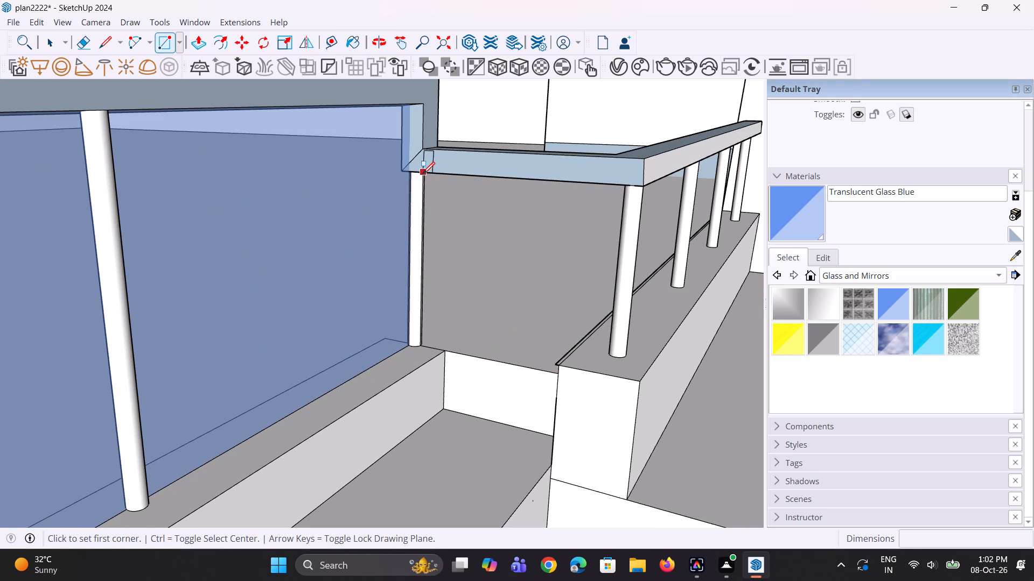
click(422, 174)
click(548, 180)
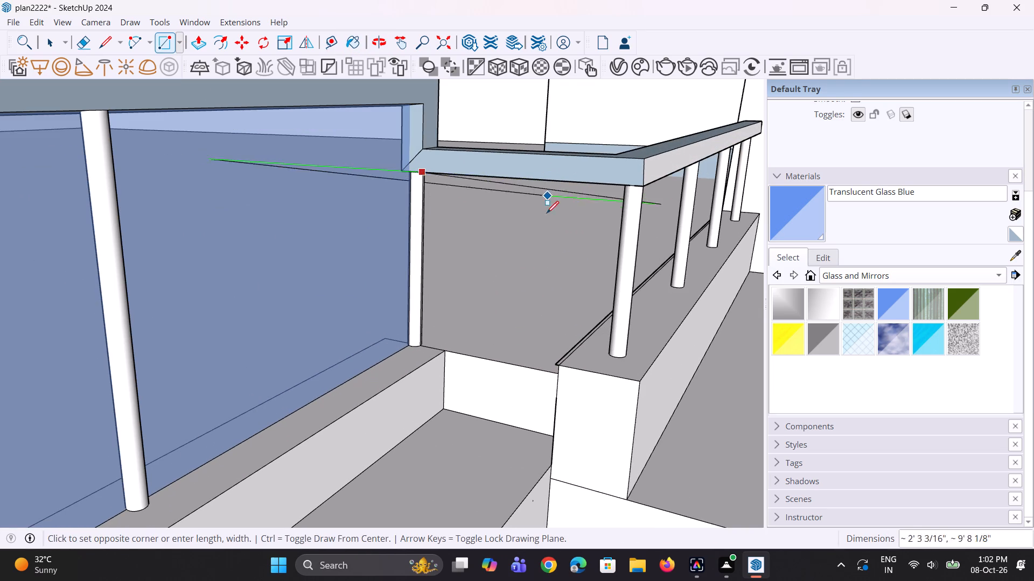
click(551, 374)
Move the return panel's free vertical edge about 1 1/2" toward the raised ledge.
middle_drag(559, 370, 578, 379)
key(space)
key(space)
click(557, 313)
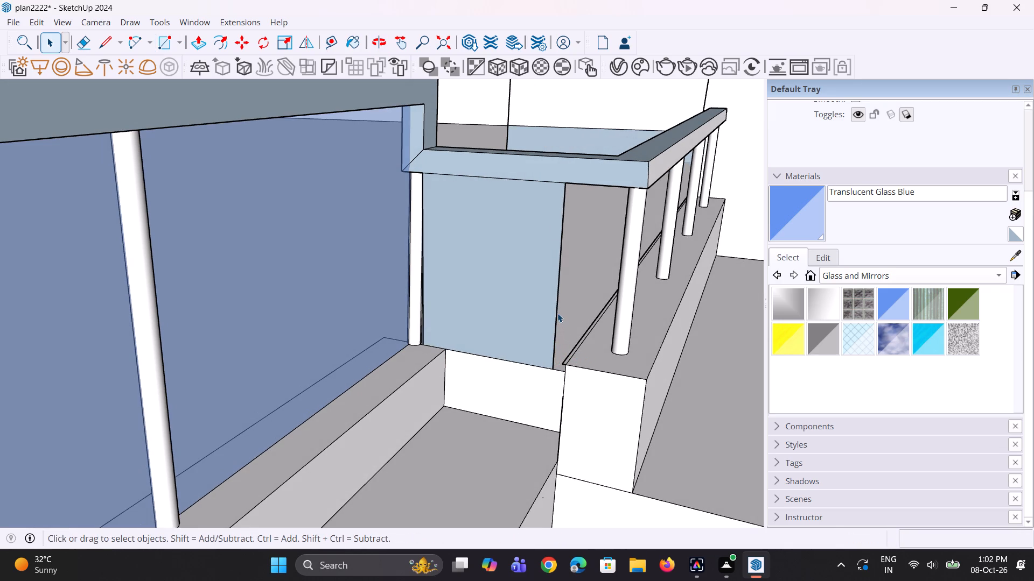
scroll(557, 357, up, 6)
middle_drag(560, 371, 571, 376)
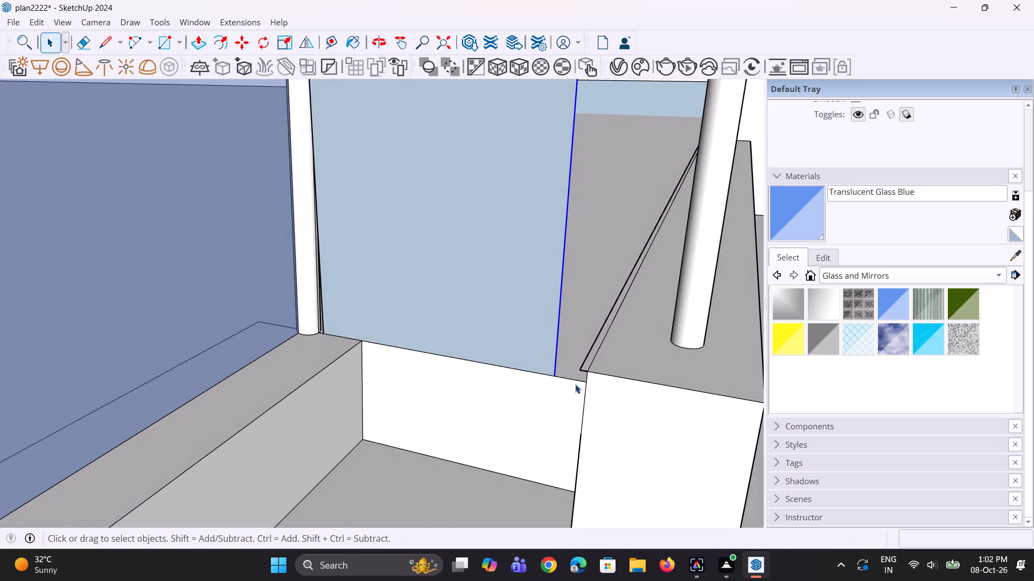
key(m)
click(558, 375)
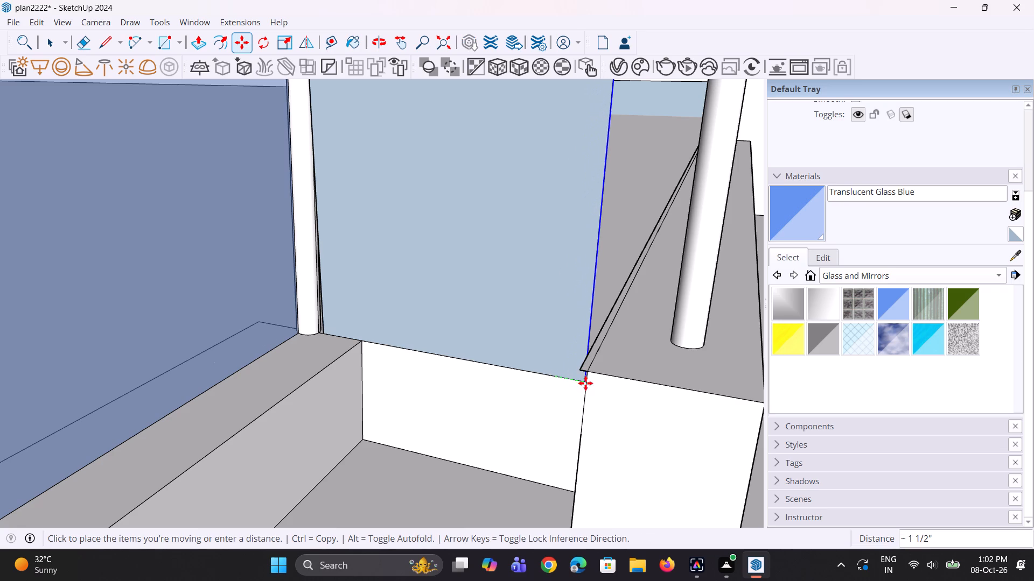
click(586, 383)
middle_drag(563, 362, 609, 382)
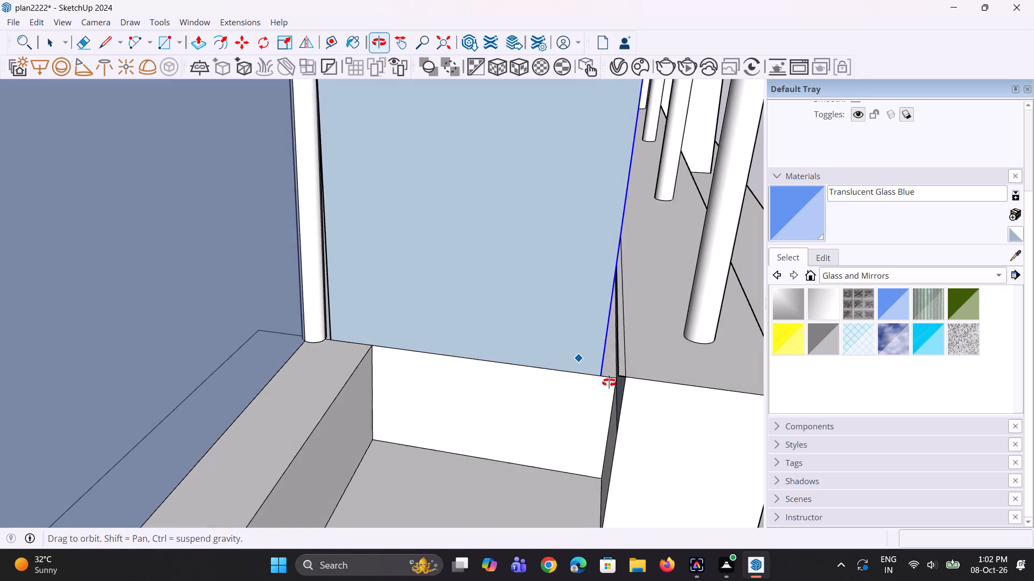
middle_drag(609, 382, 610, 382)
Delete the thin strip face and its leftover edges along the inner side of the raised ledge.
key(space)
click(623, 372)
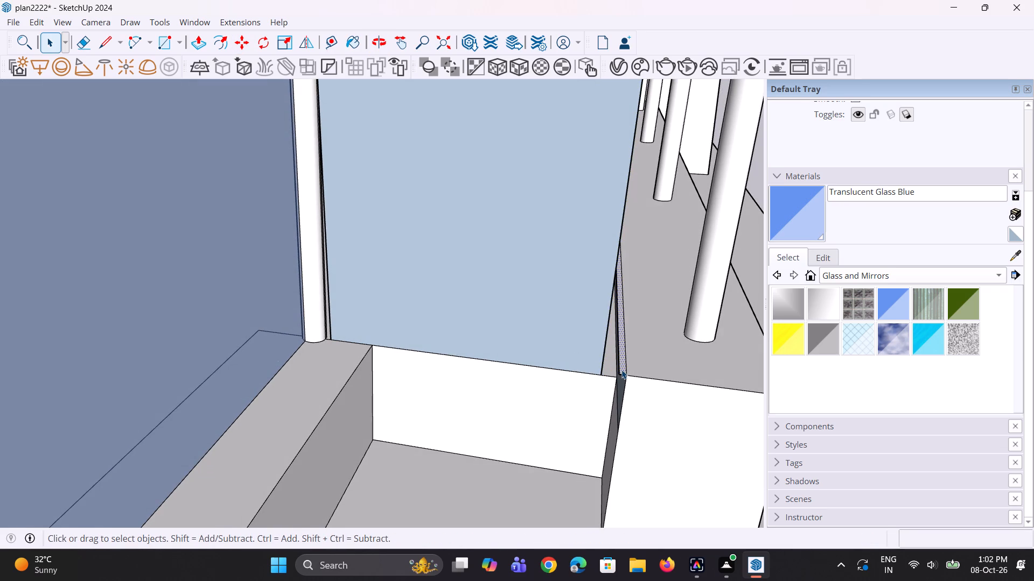
key(Delete)
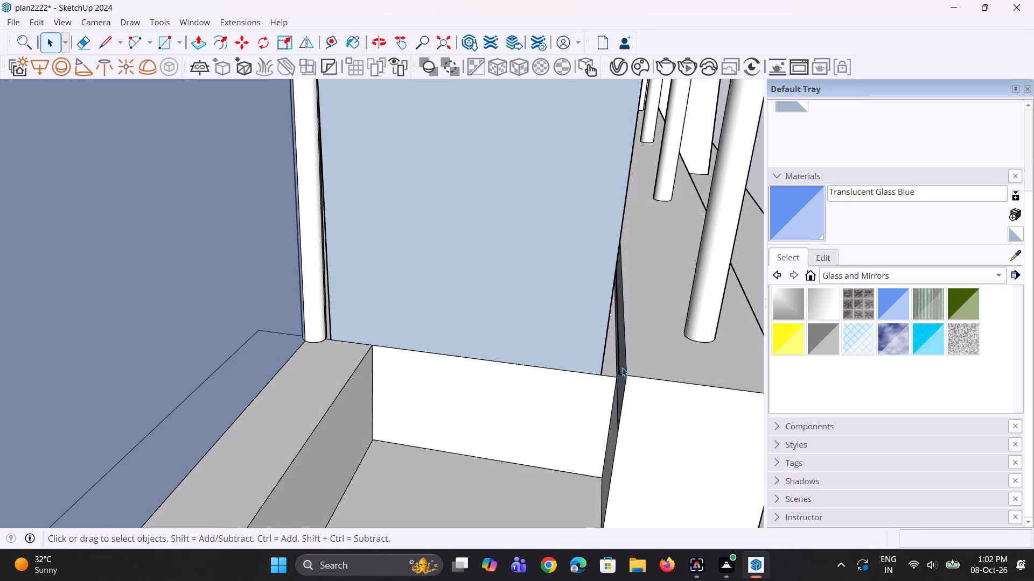
click(621, 373)
key(Delete)
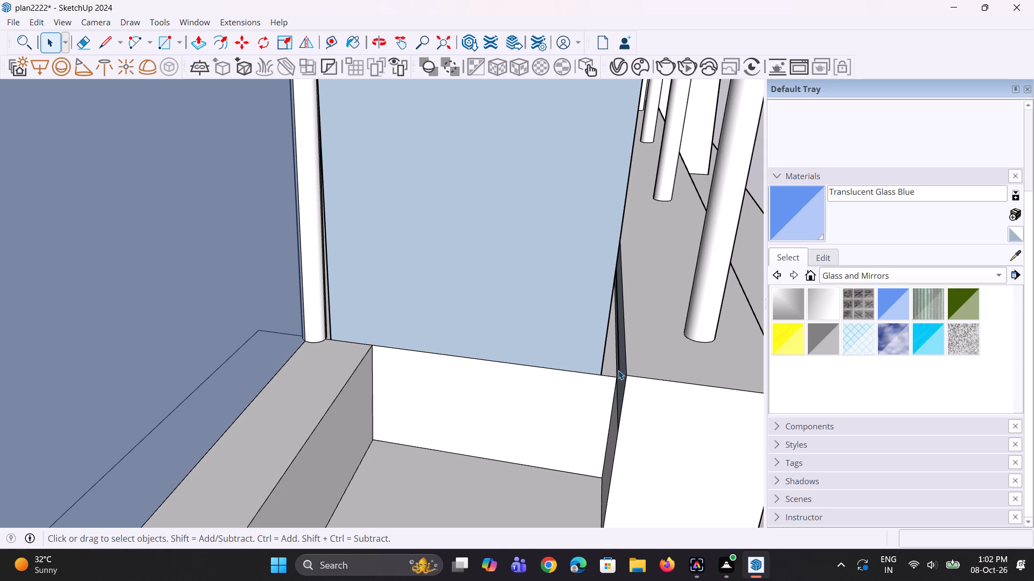
click(618, 370)
key(Delete)
Move the return panel's free vertical edge the rest of the way to the raised ledge's inner side.
scroll(618, 372, down, 8)
middle_drag(645, 360, 579, 334)
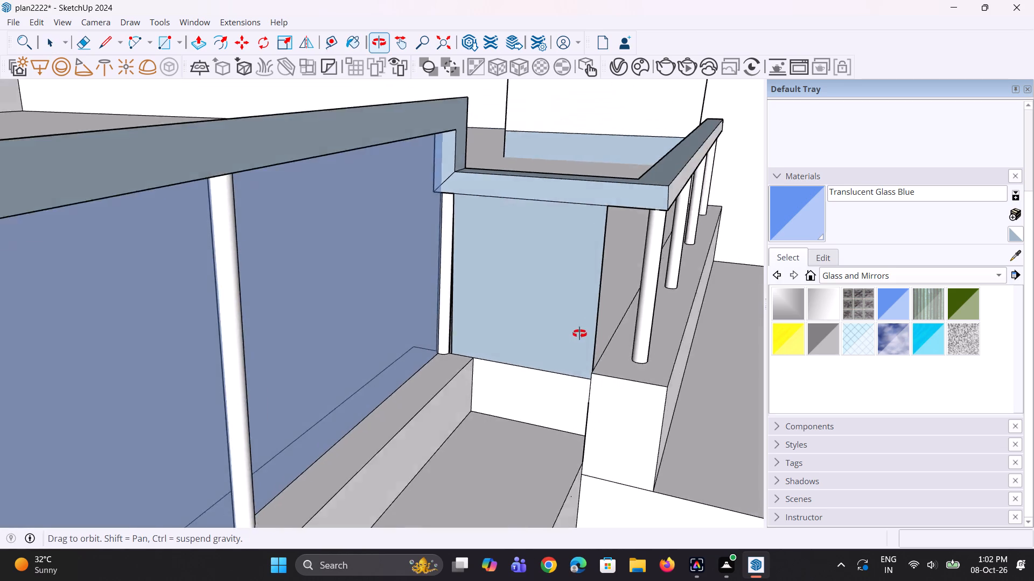
middle_drag(579, 334, 537, 330)
scroll(546, 363, up, 4)
middle_drag(554, 364, 668, 375)
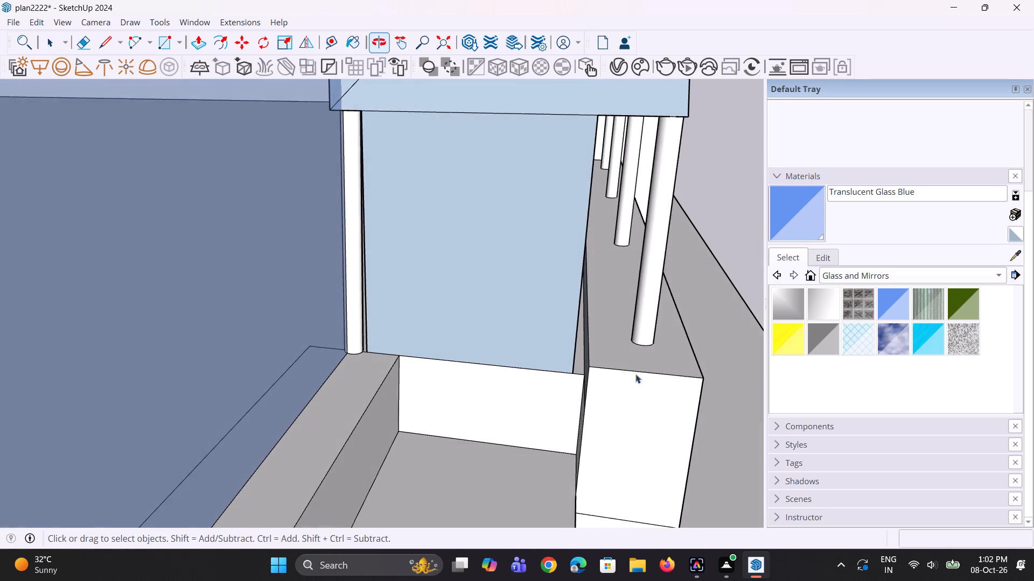
scroll(591, 372, up, 5)
click(567, 357)
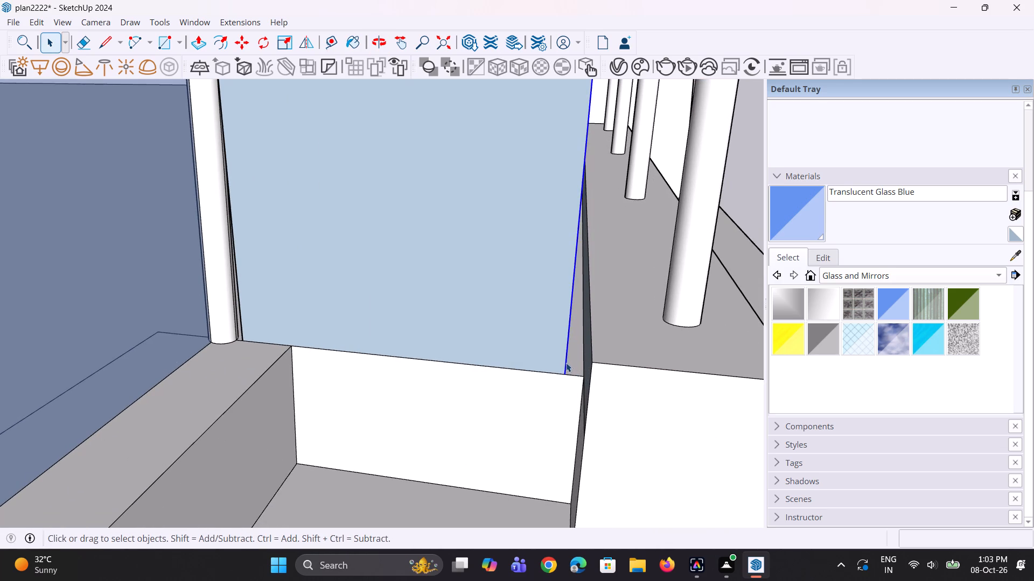
key(m)
click(565, 375)
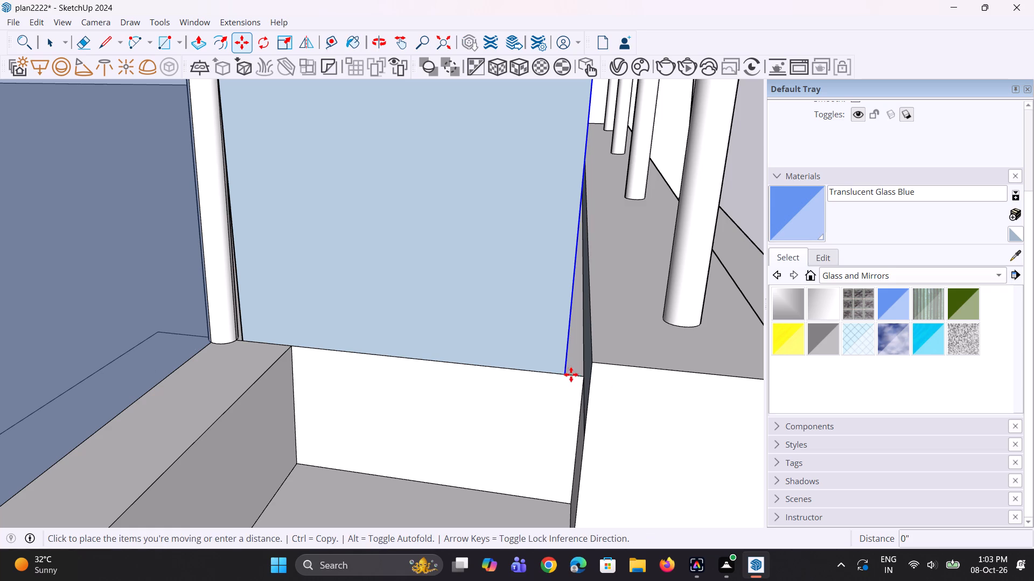
click(584, 377)
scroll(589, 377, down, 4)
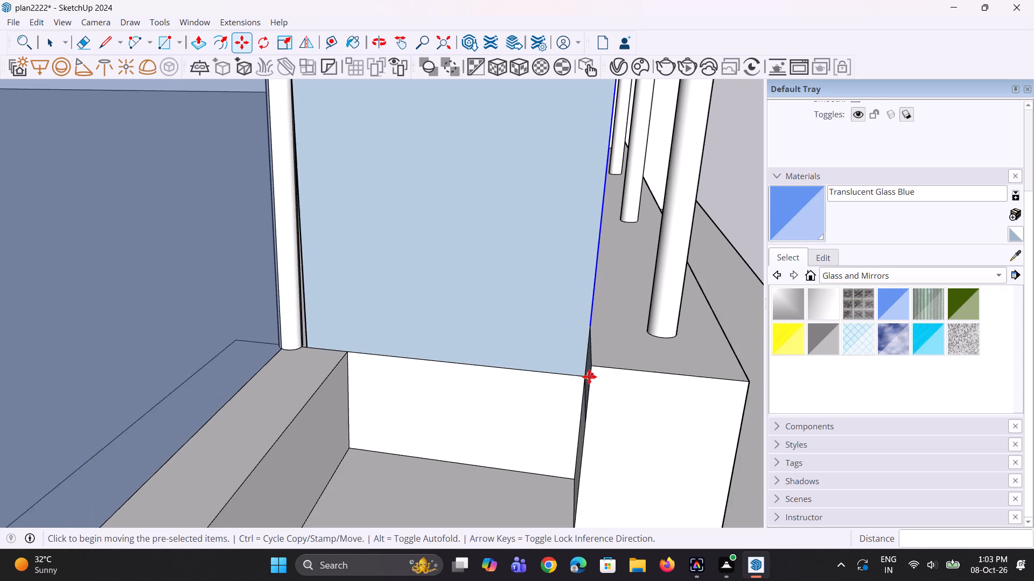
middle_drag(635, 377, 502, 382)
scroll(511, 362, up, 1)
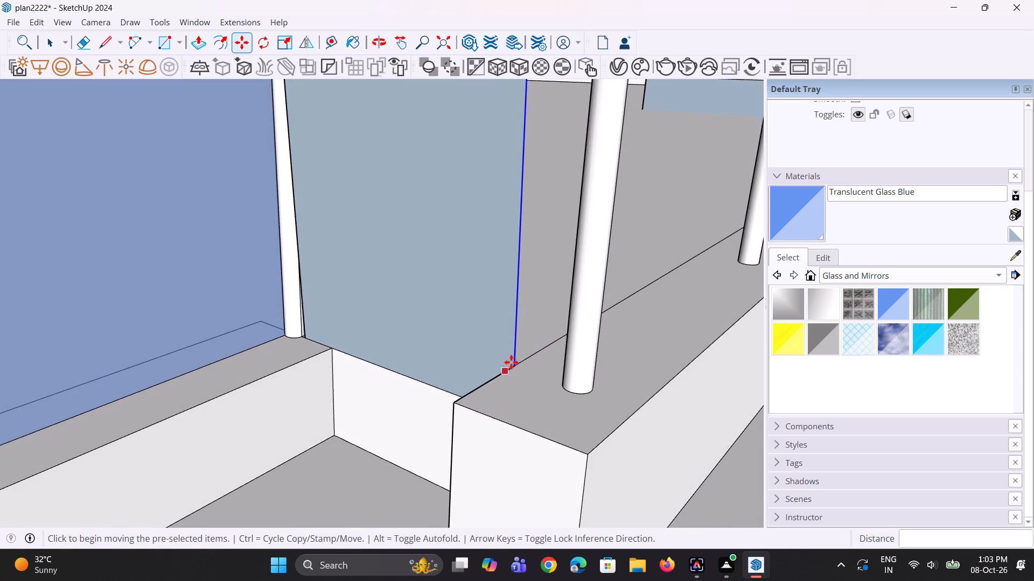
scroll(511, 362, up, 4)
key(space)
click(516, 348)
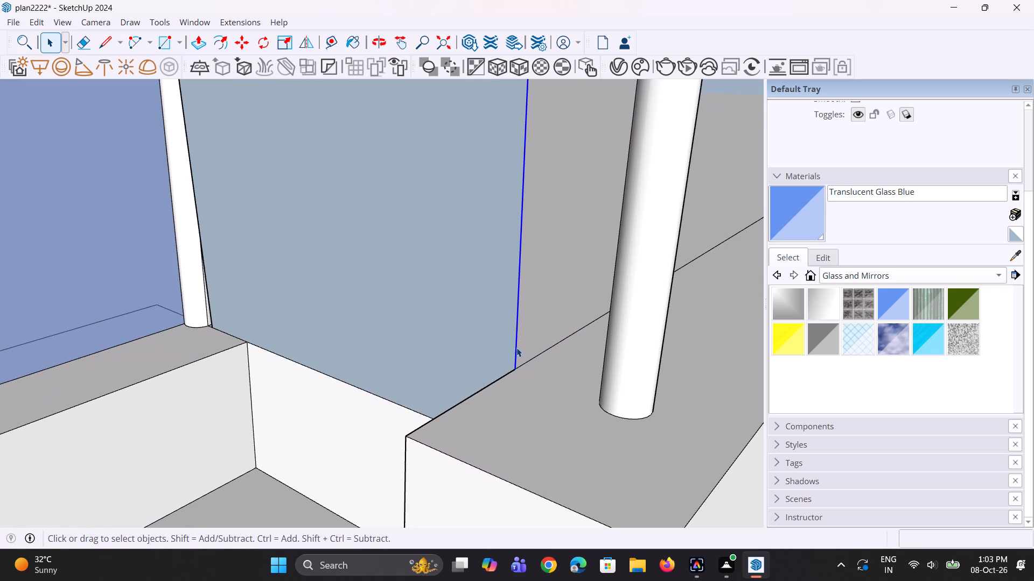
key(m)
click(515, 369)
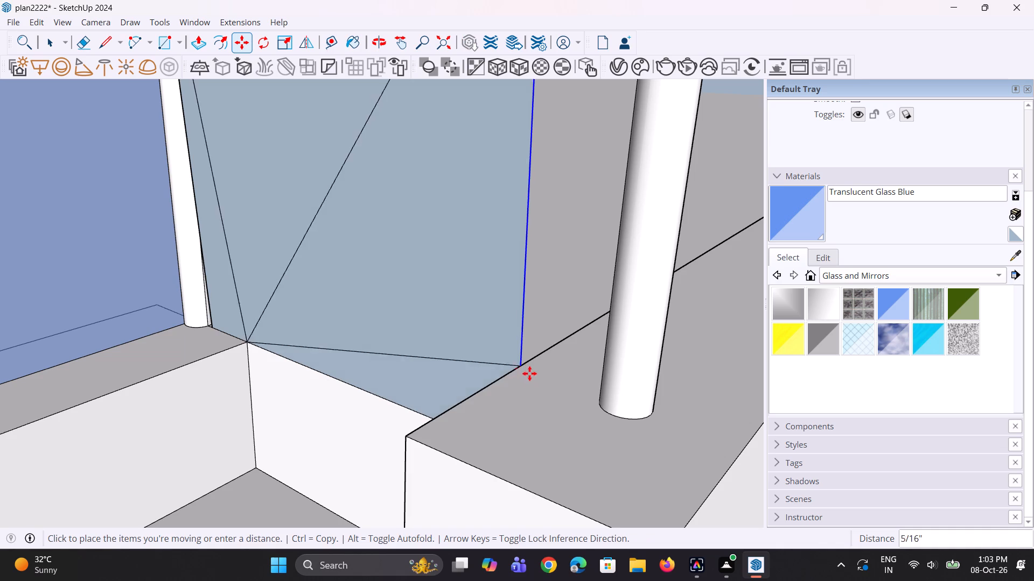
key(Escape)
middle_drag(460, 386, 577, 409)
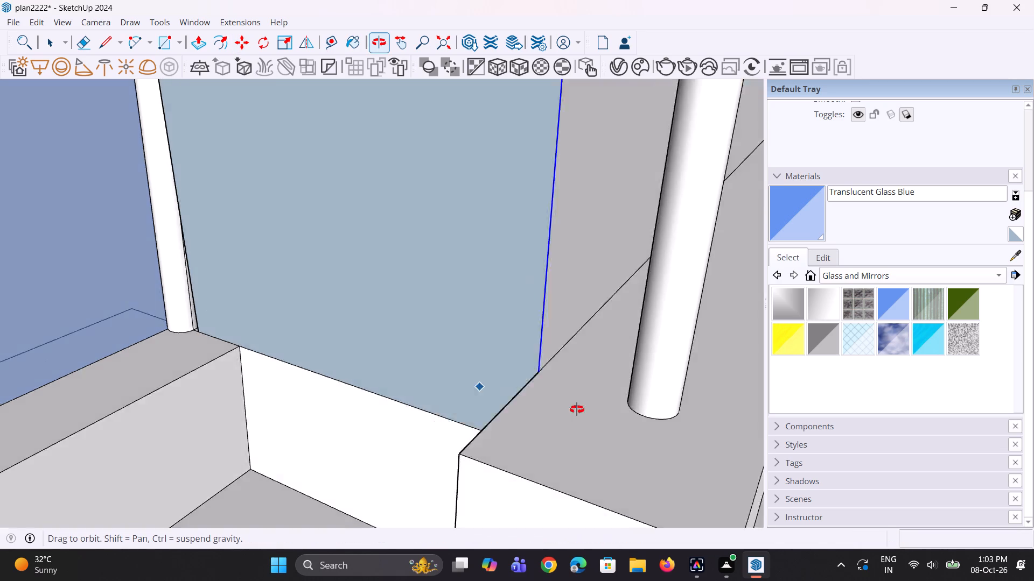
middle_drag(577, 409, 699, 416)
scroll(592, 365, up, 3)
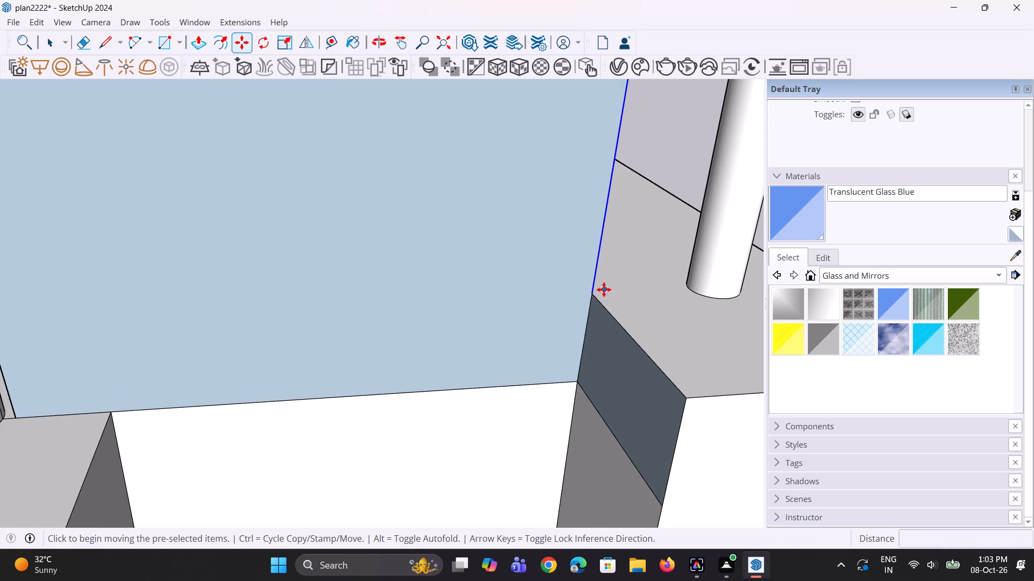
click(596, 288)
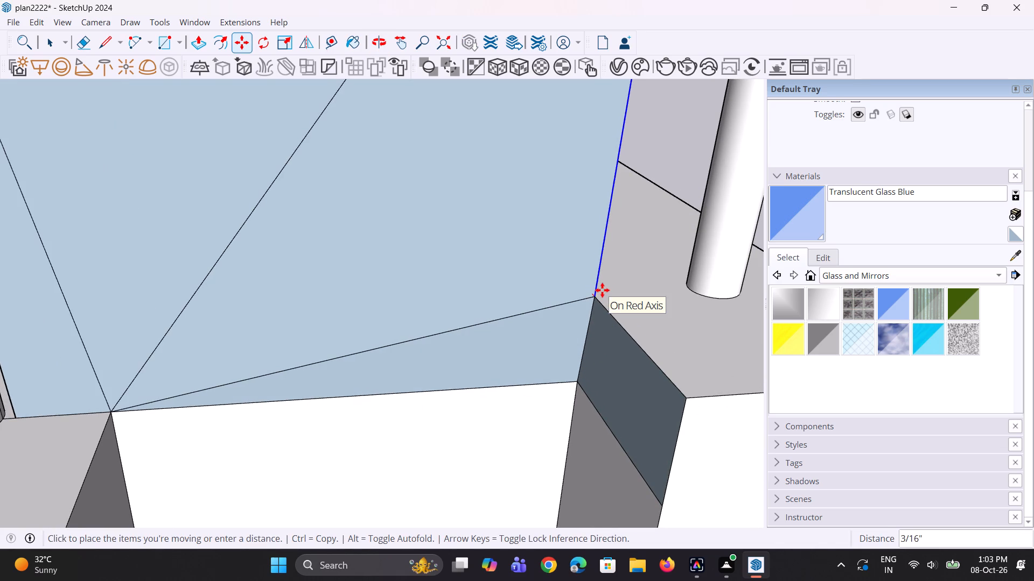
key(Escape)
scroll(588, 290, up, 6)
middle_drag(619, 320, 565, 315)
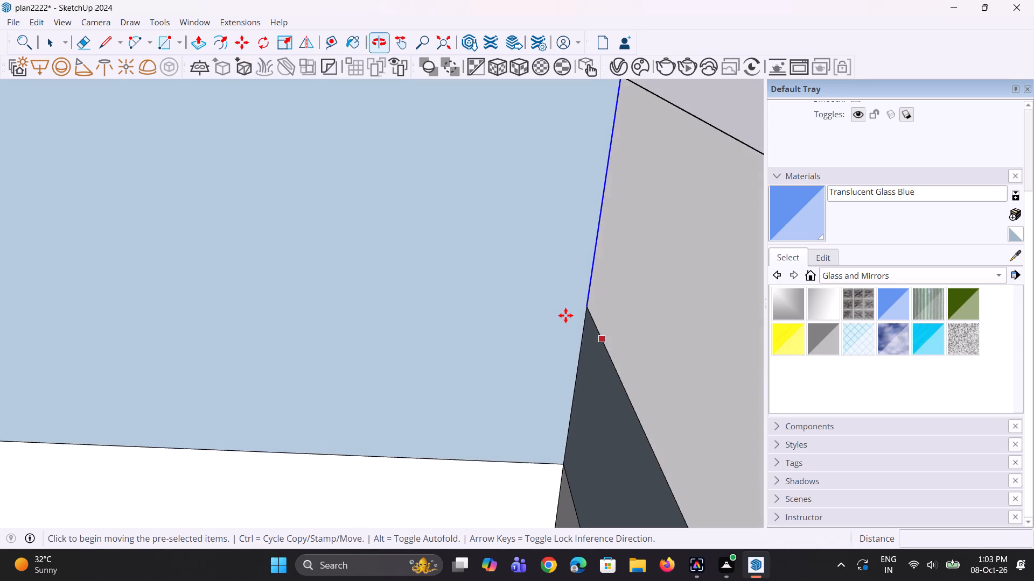
Draw a narrow rectangle about 3/8" by 2 11/16" under the return rail, from the panel's upper corner to the ledge's corner post.
scroll(565, 315, down, 20)
scroll(565, 315, down, 6)
middle_drag(640, 308, 611, 293)
key(r)
scroll(541, 244, up, 4)
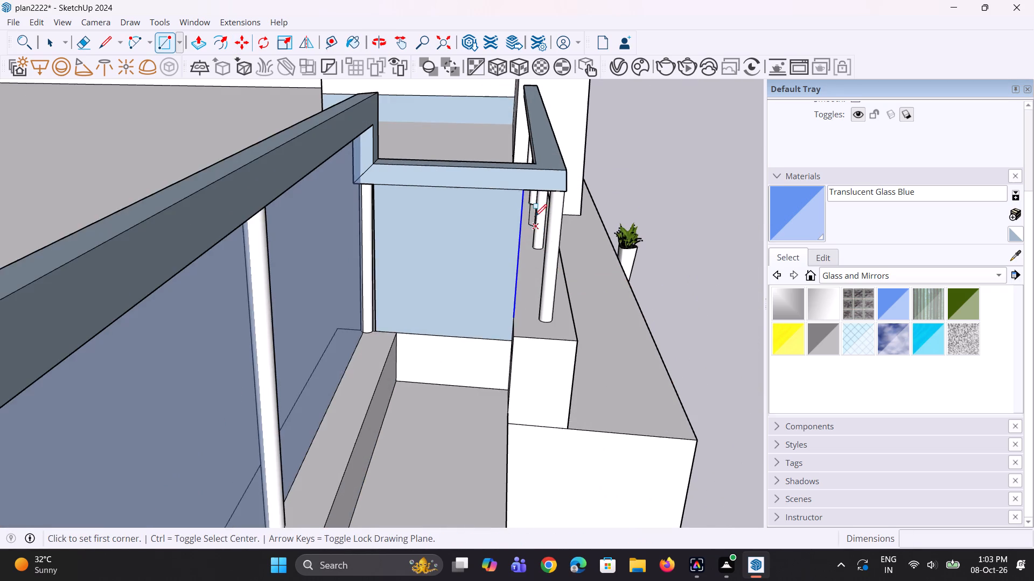
click(521, 180)
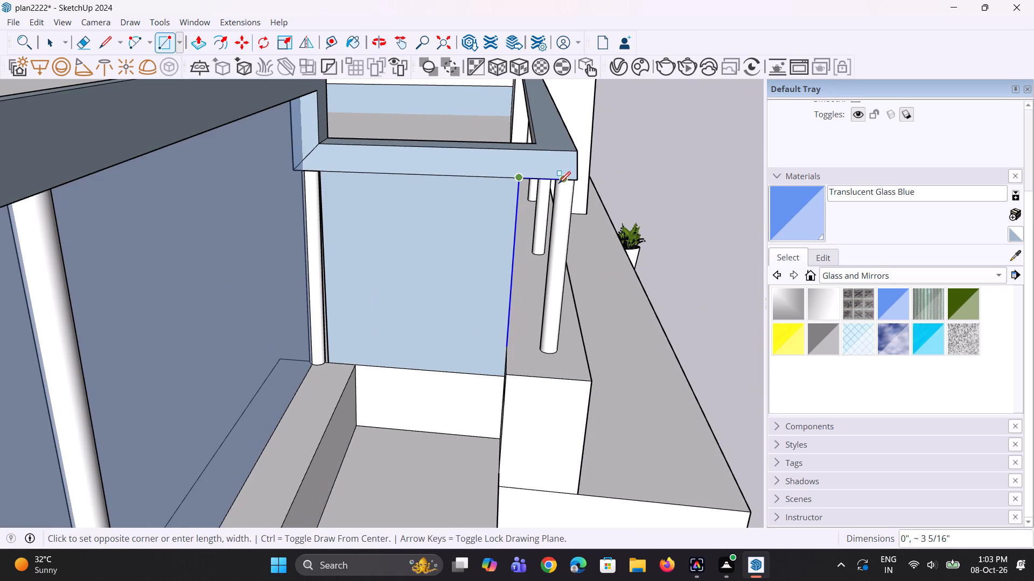
click(555, 180)
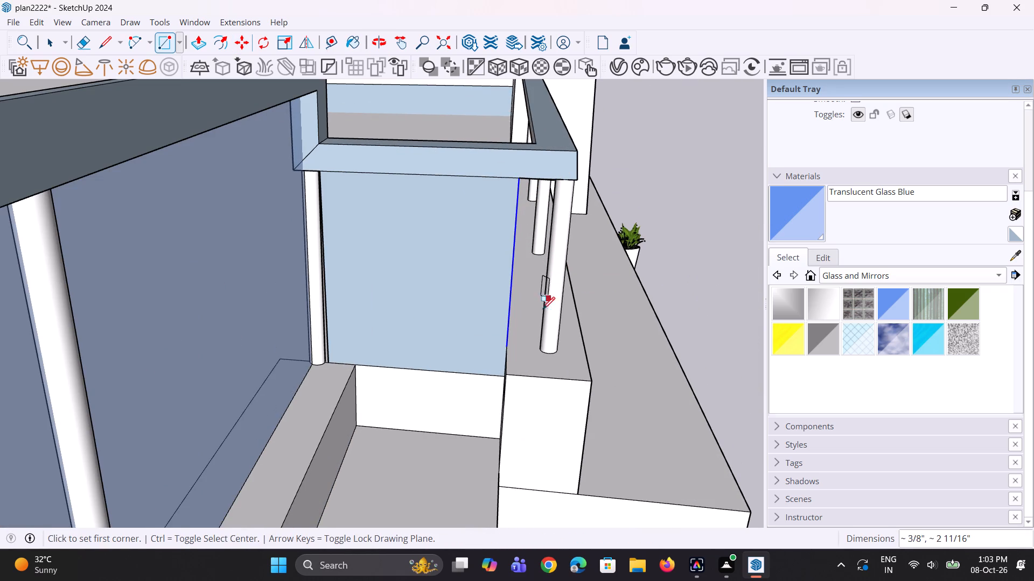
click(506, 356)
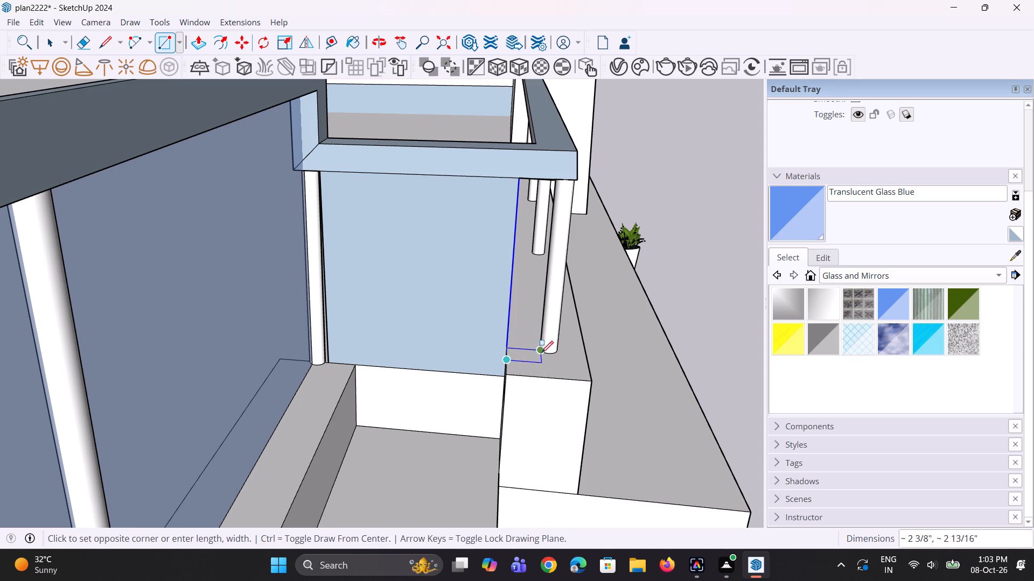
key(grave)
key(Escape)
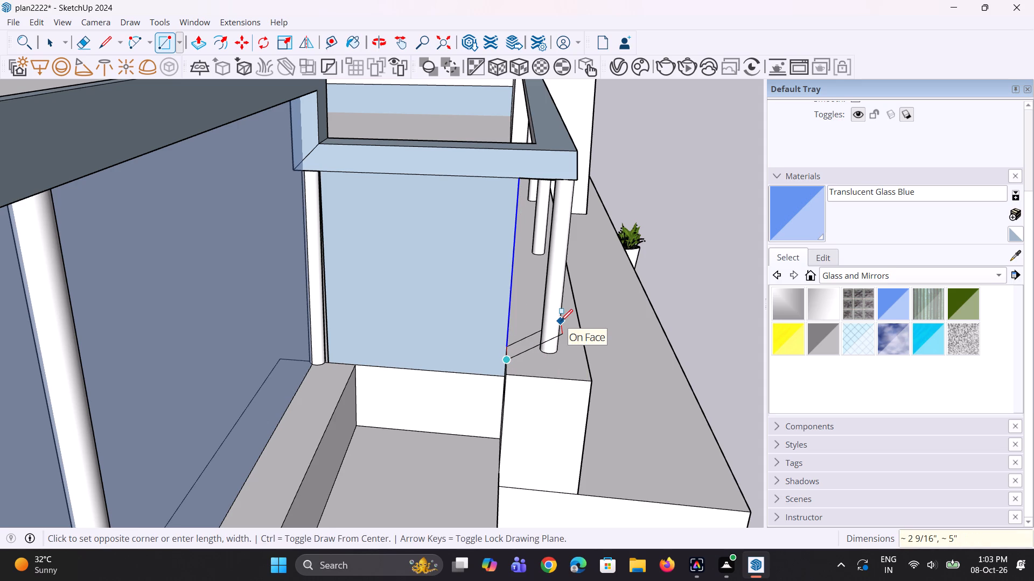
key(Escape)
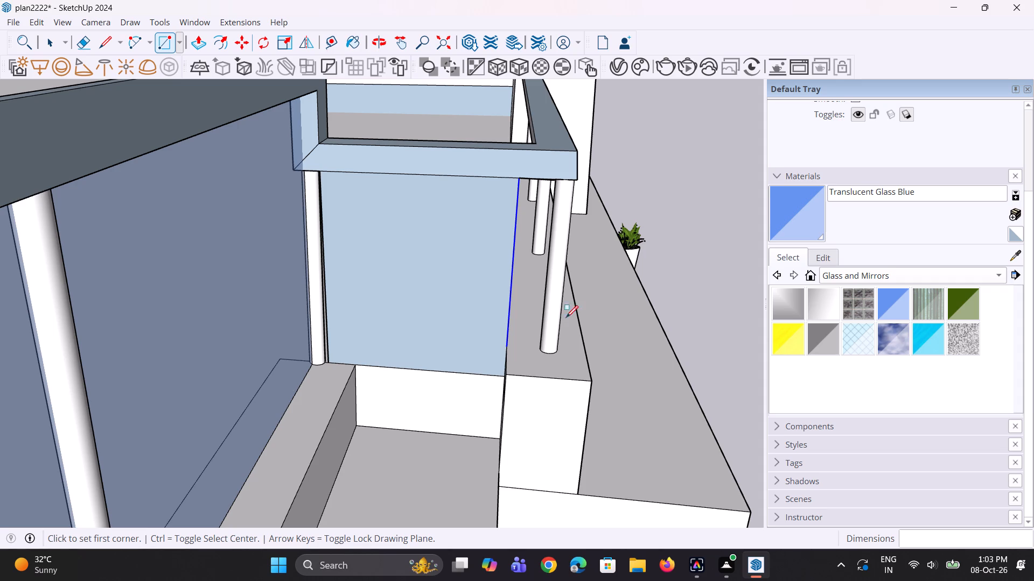
Draw another narrow rectangle about 2 5/8" by 3/8" under the return rail between the panel and corner post, and clear the selection.
scroll(572, 313, down, 2)
middle_drag(564, 306, 562, 265)
scroll(550, 199, up, 3)
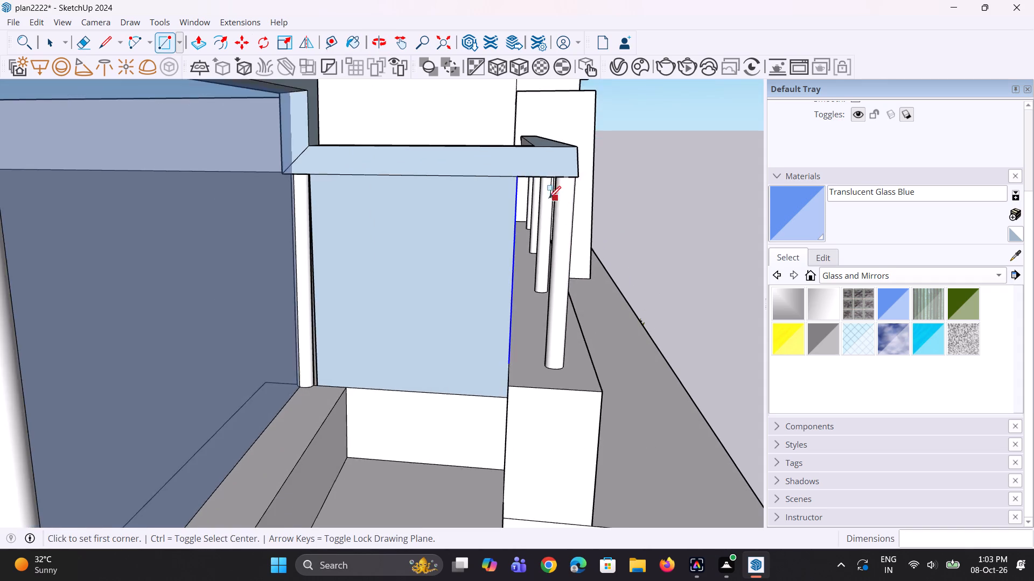
scroll(549, 198, up, 3)
middle_drag(533, 199, 540, 211)
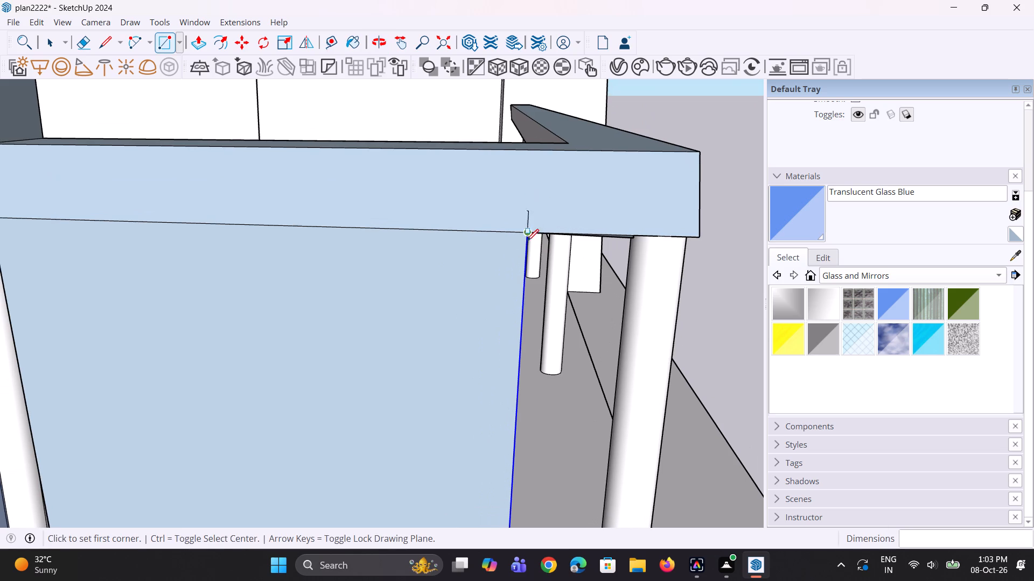
click(528, 238)
click(635, 239)
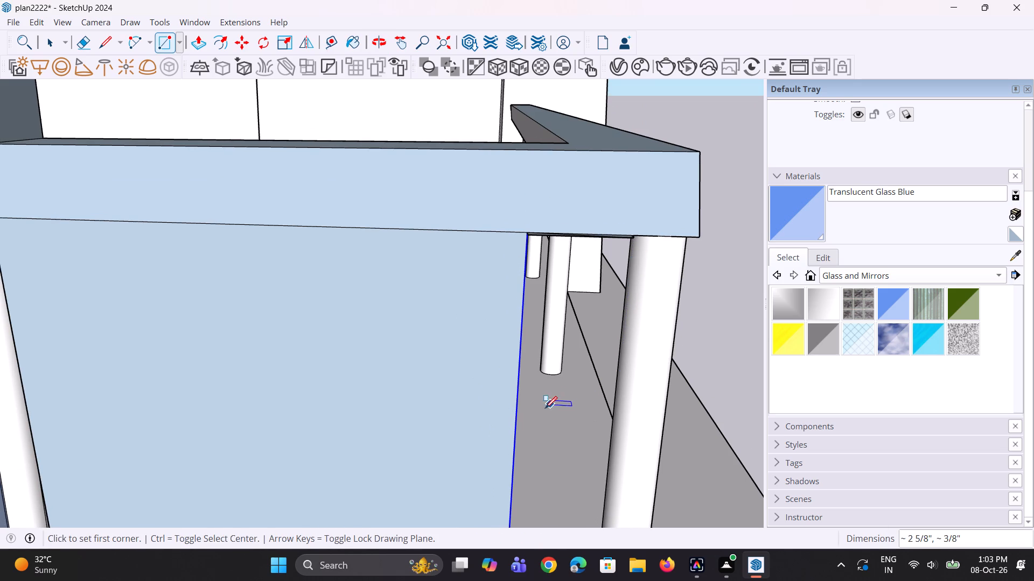
key(space)
key(space)
key(space)
key(space)
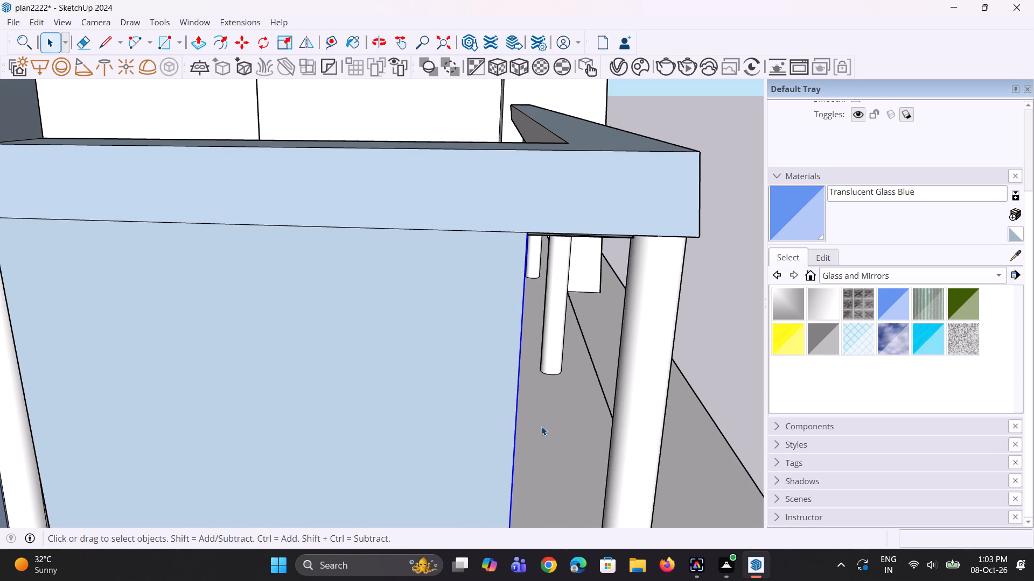
text(r)
key(space)
key(space)
double_click(736, 398)
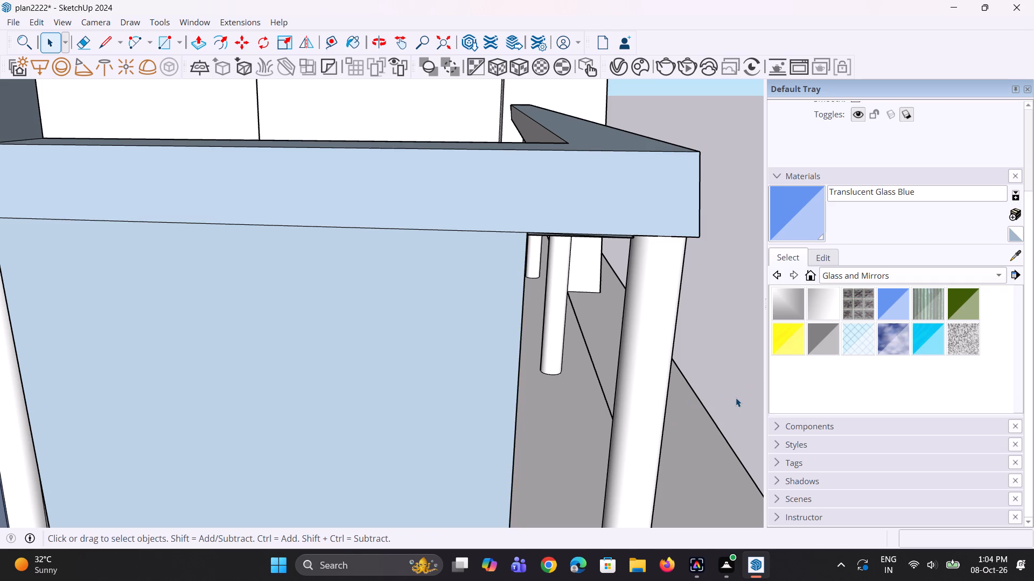
Draw a narrow rectangle about 2 5/8" by 3/8" under the return rail, from the panel's upper corner to the corner post.
middle_drag(599, 403, 601, 384)
key(r)
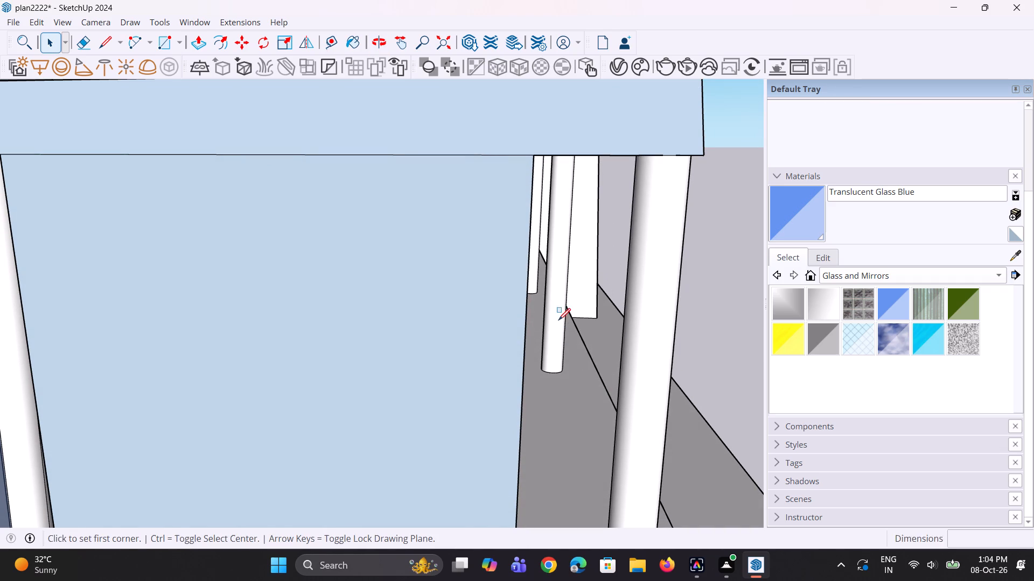
click(535, 158)
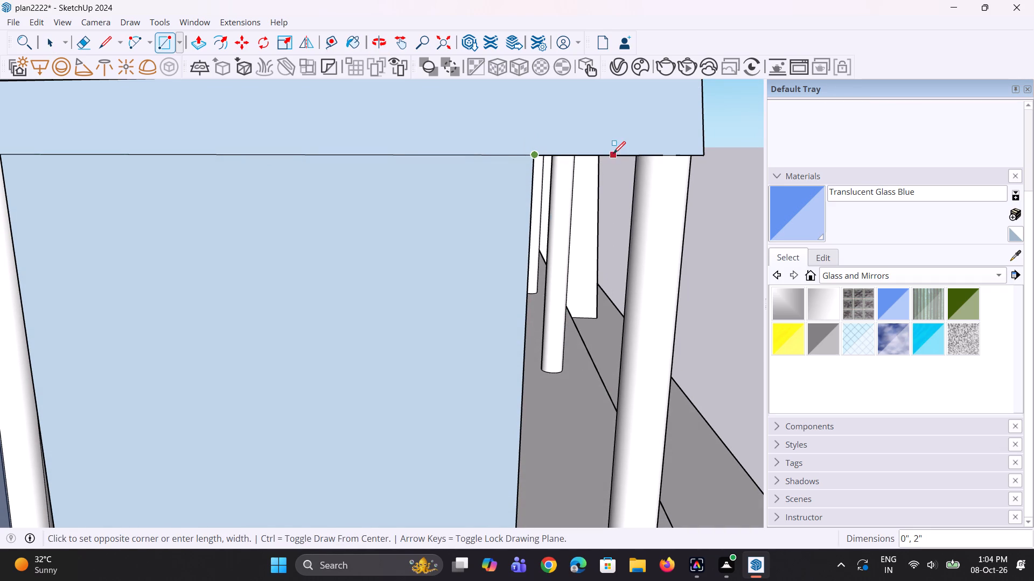
click(634, 157)
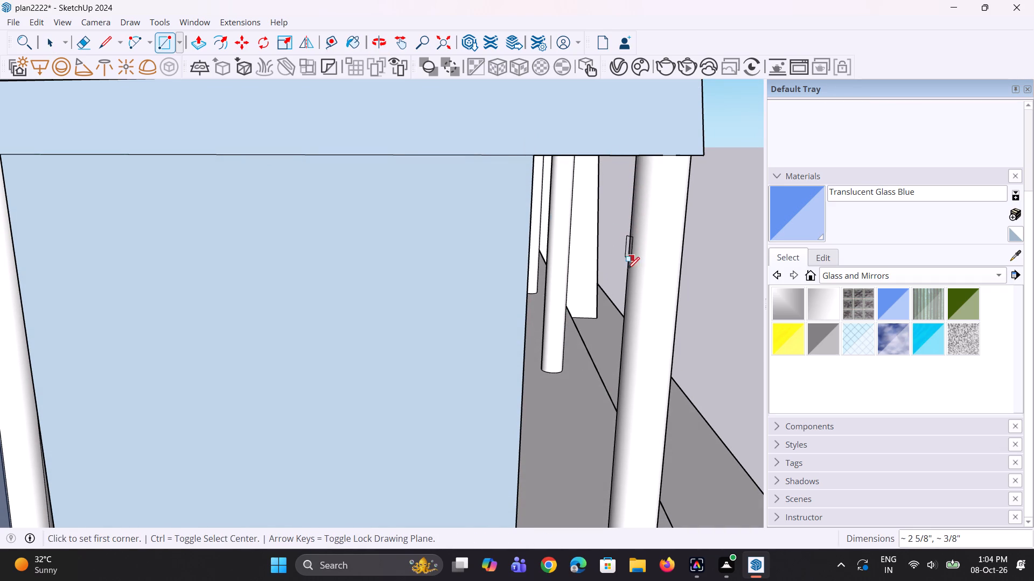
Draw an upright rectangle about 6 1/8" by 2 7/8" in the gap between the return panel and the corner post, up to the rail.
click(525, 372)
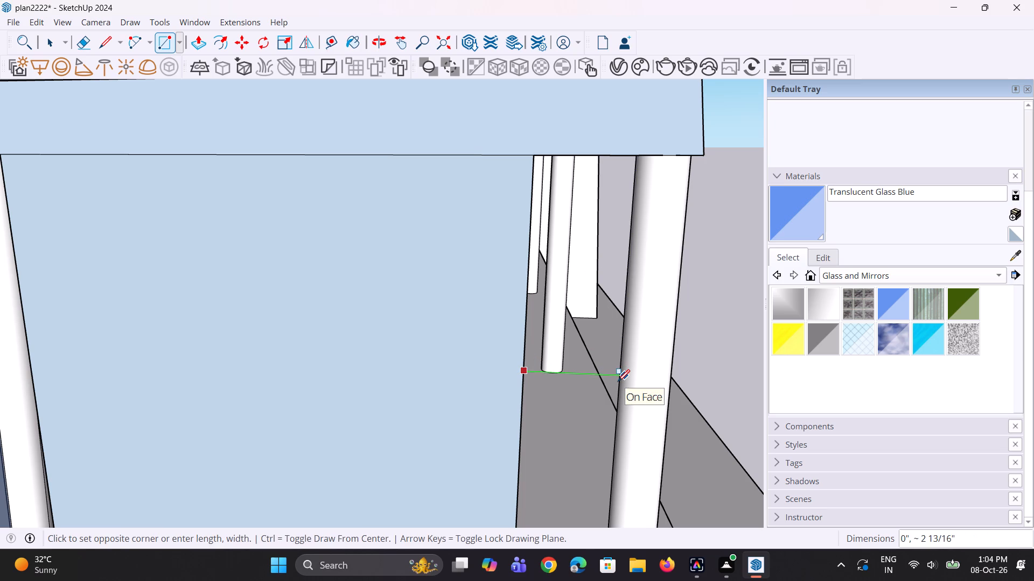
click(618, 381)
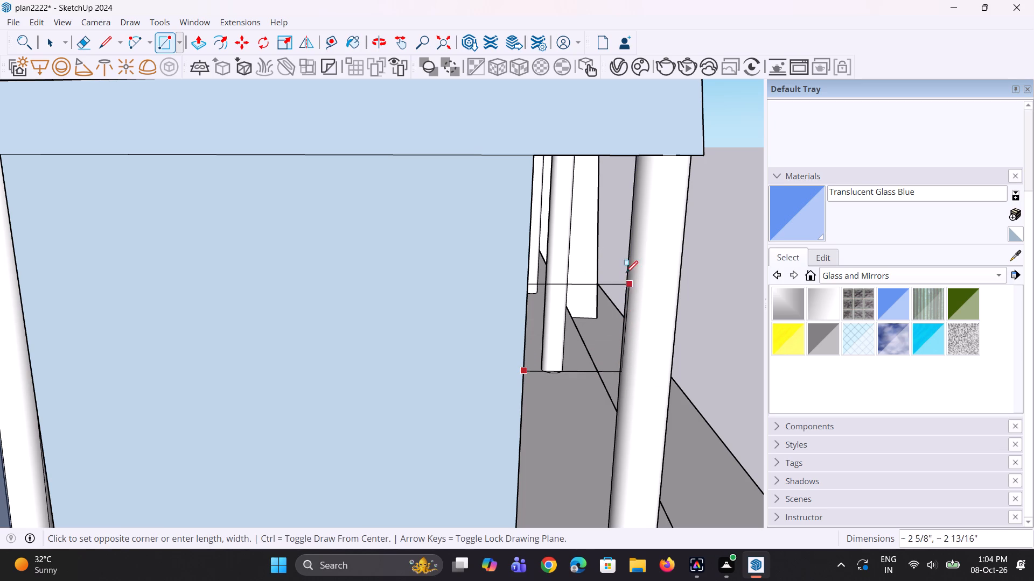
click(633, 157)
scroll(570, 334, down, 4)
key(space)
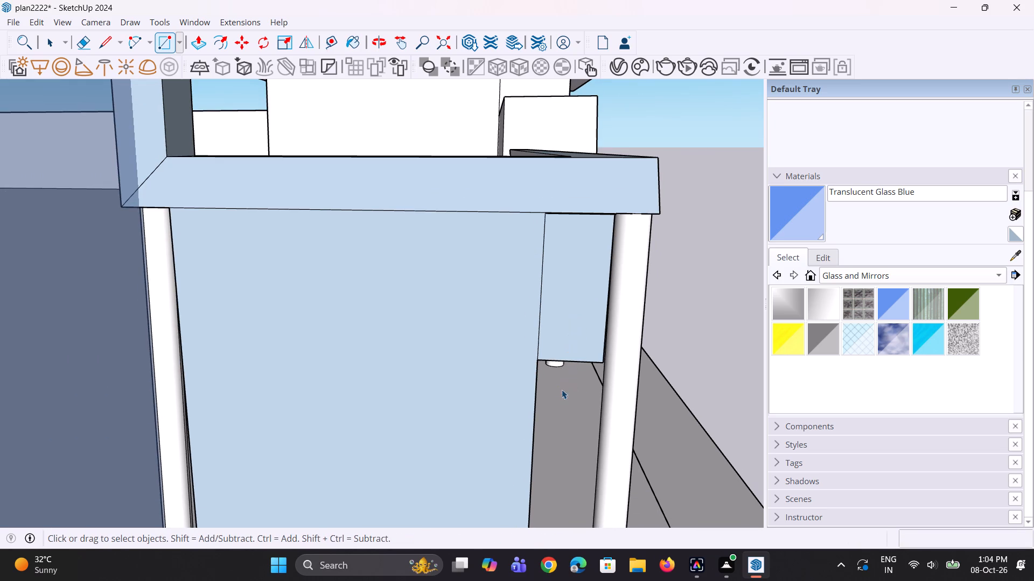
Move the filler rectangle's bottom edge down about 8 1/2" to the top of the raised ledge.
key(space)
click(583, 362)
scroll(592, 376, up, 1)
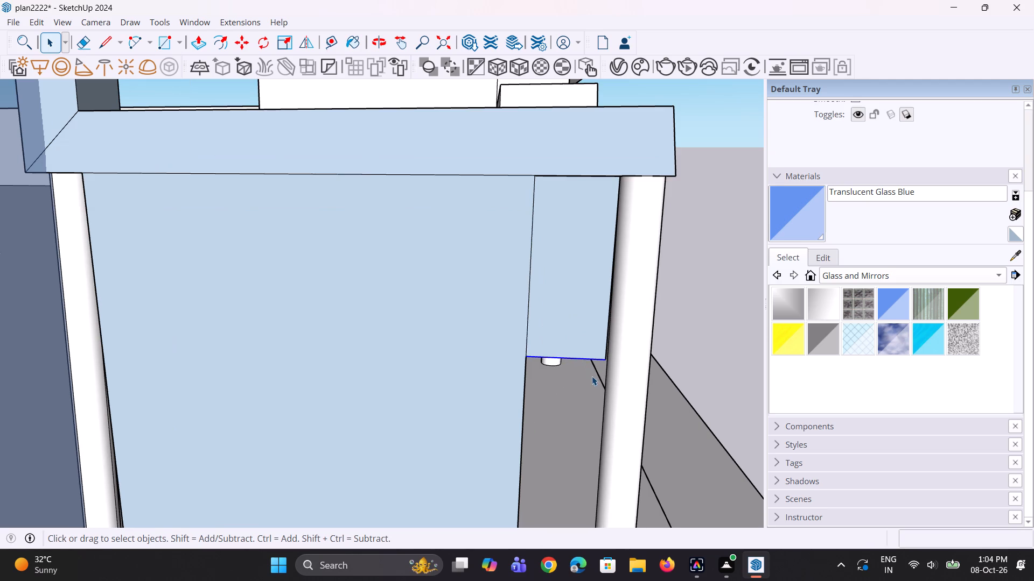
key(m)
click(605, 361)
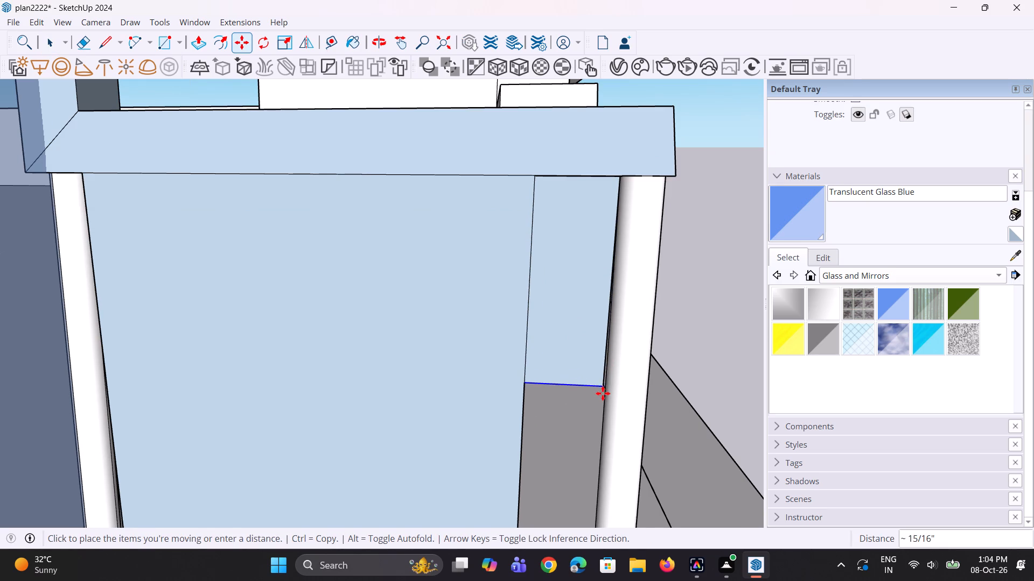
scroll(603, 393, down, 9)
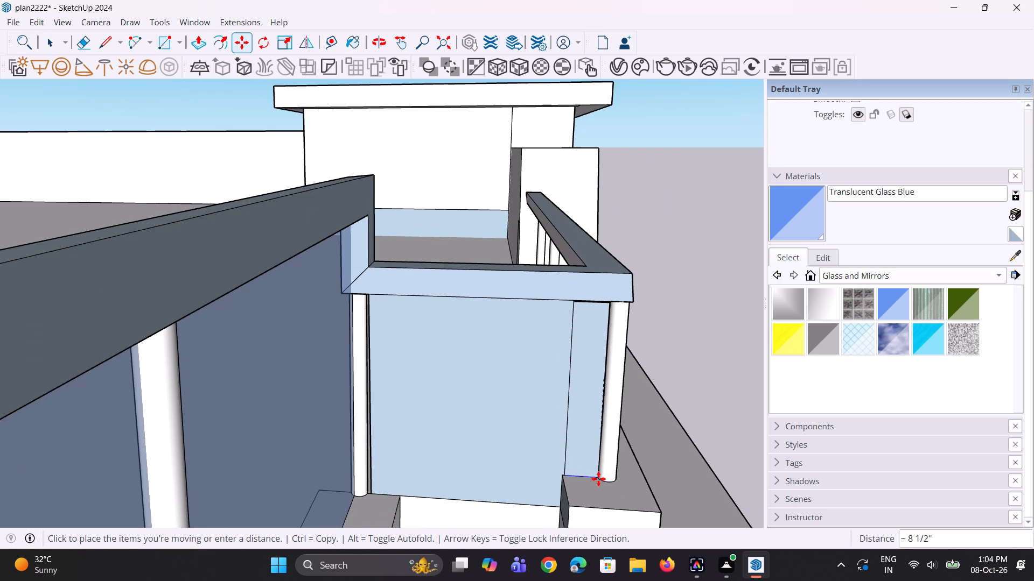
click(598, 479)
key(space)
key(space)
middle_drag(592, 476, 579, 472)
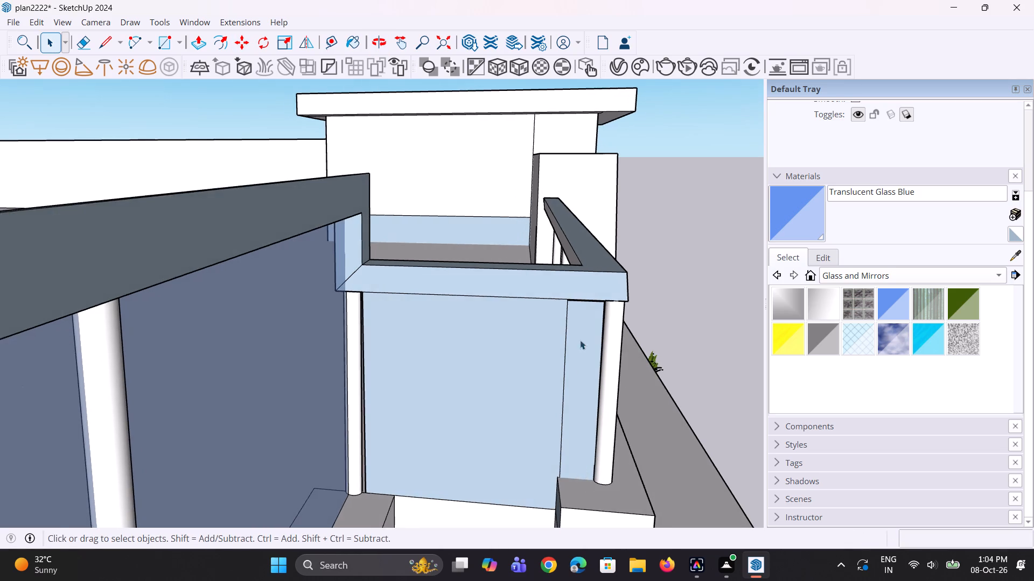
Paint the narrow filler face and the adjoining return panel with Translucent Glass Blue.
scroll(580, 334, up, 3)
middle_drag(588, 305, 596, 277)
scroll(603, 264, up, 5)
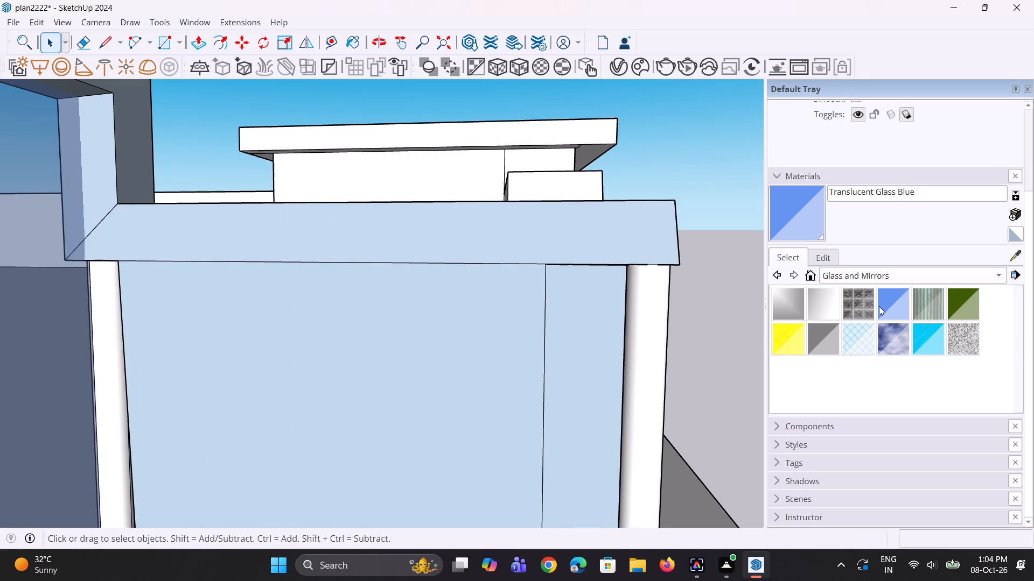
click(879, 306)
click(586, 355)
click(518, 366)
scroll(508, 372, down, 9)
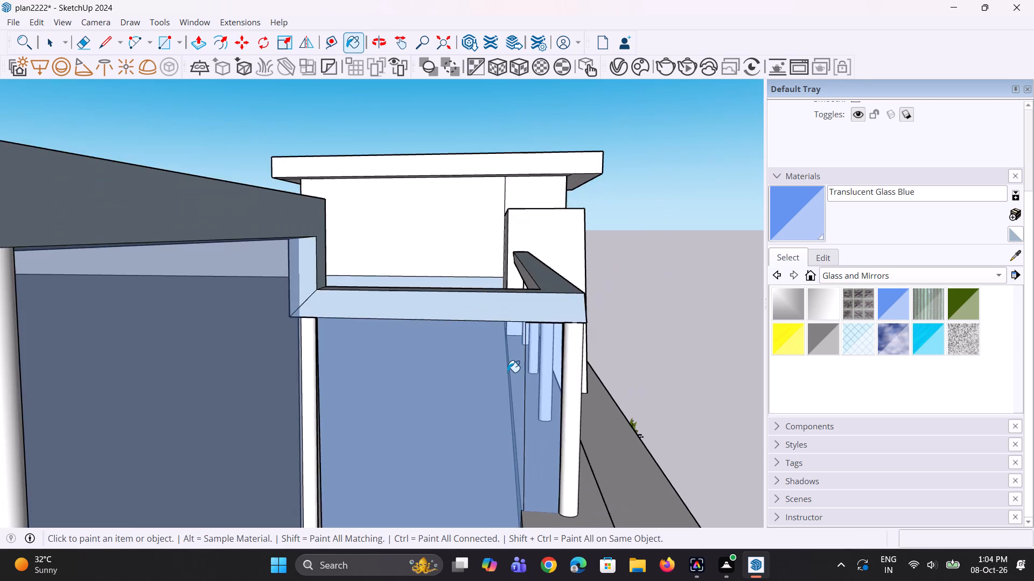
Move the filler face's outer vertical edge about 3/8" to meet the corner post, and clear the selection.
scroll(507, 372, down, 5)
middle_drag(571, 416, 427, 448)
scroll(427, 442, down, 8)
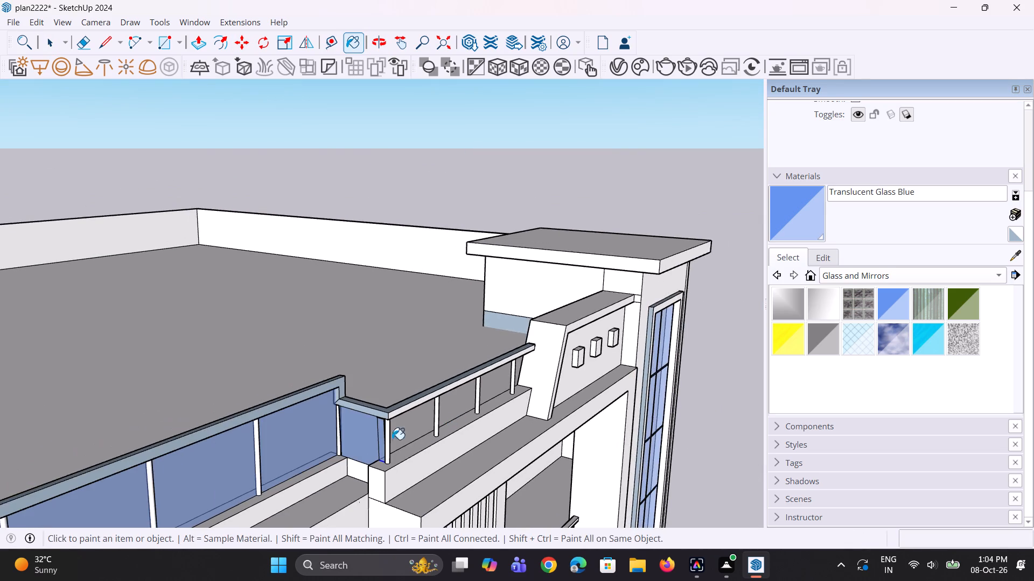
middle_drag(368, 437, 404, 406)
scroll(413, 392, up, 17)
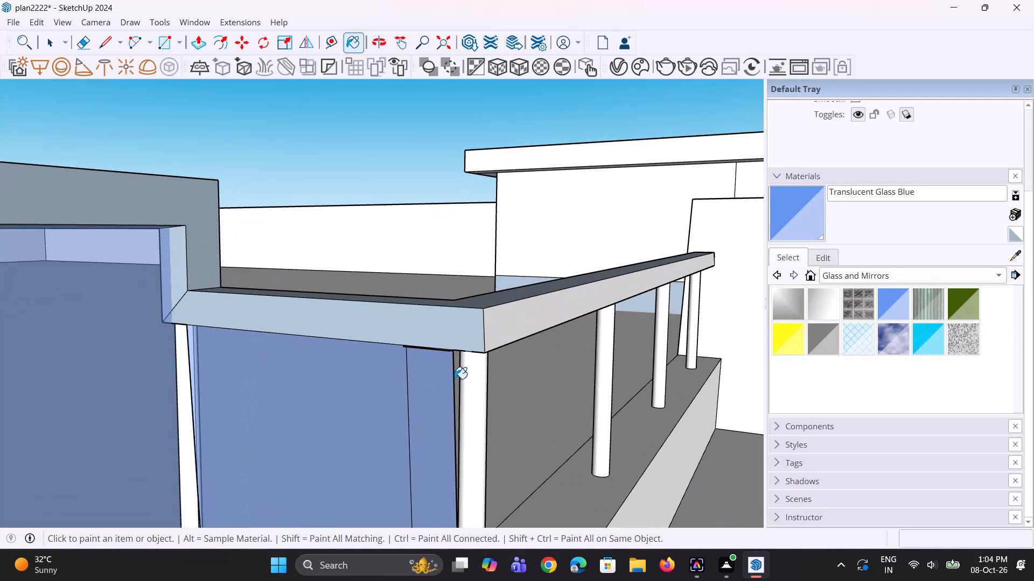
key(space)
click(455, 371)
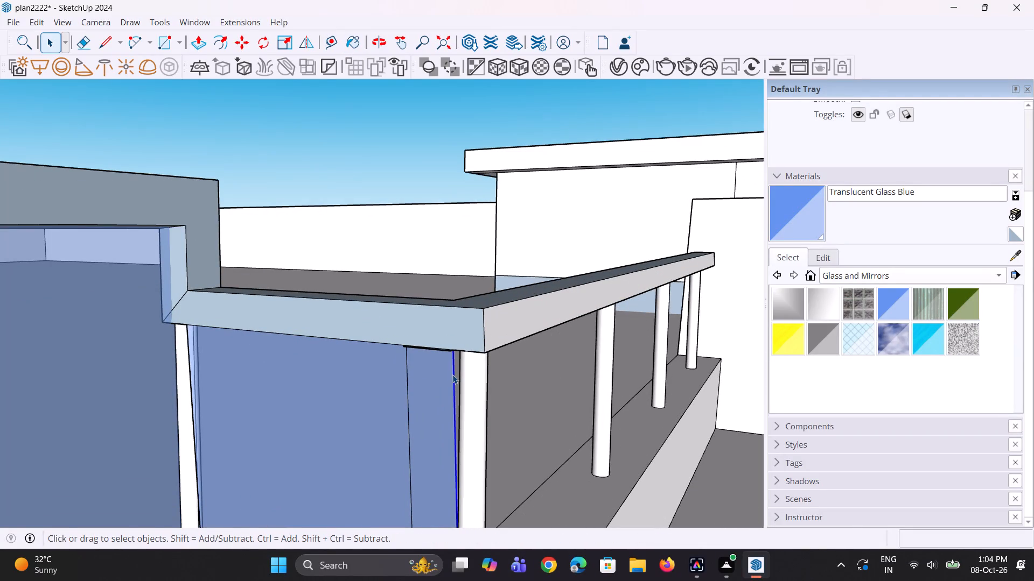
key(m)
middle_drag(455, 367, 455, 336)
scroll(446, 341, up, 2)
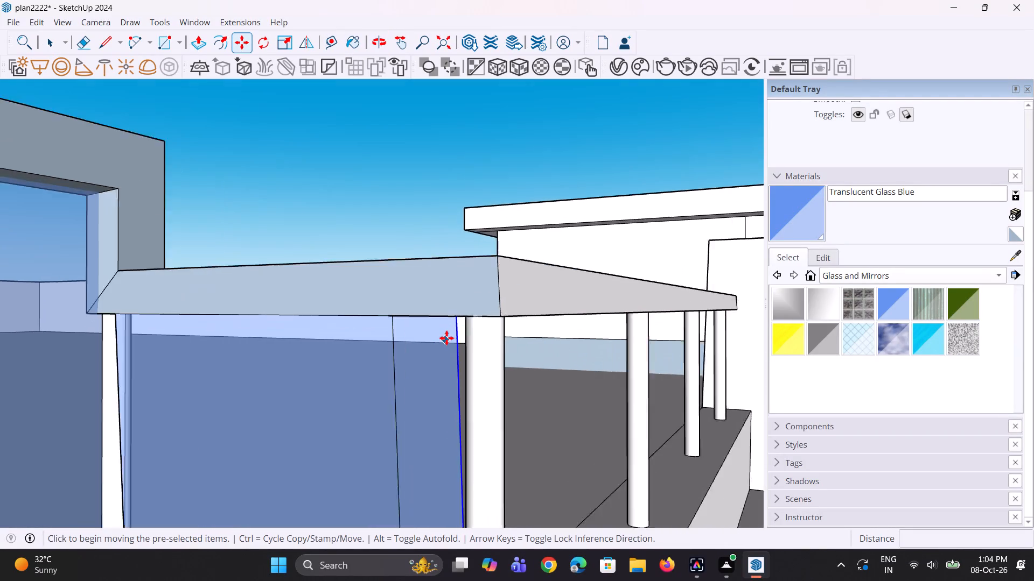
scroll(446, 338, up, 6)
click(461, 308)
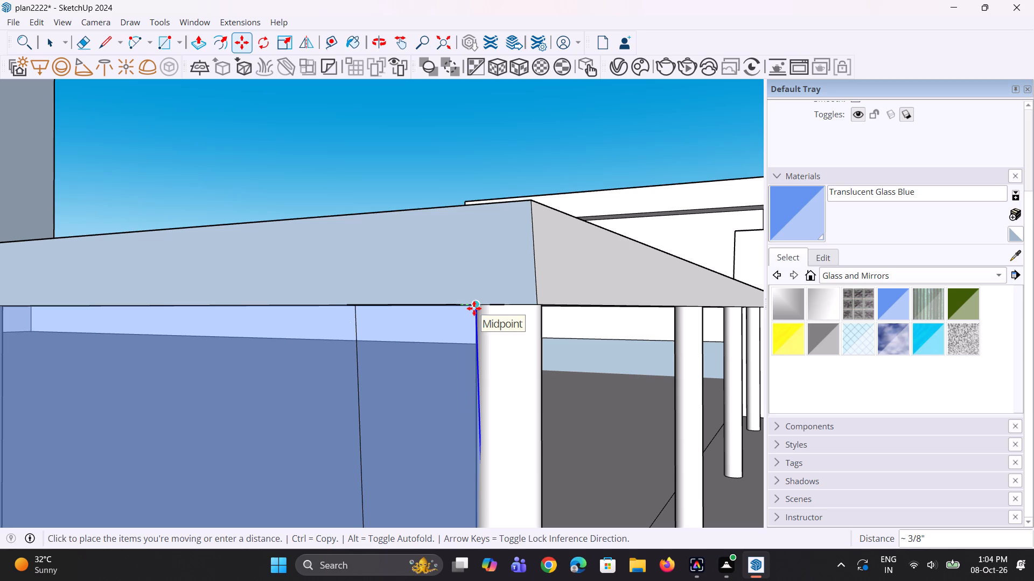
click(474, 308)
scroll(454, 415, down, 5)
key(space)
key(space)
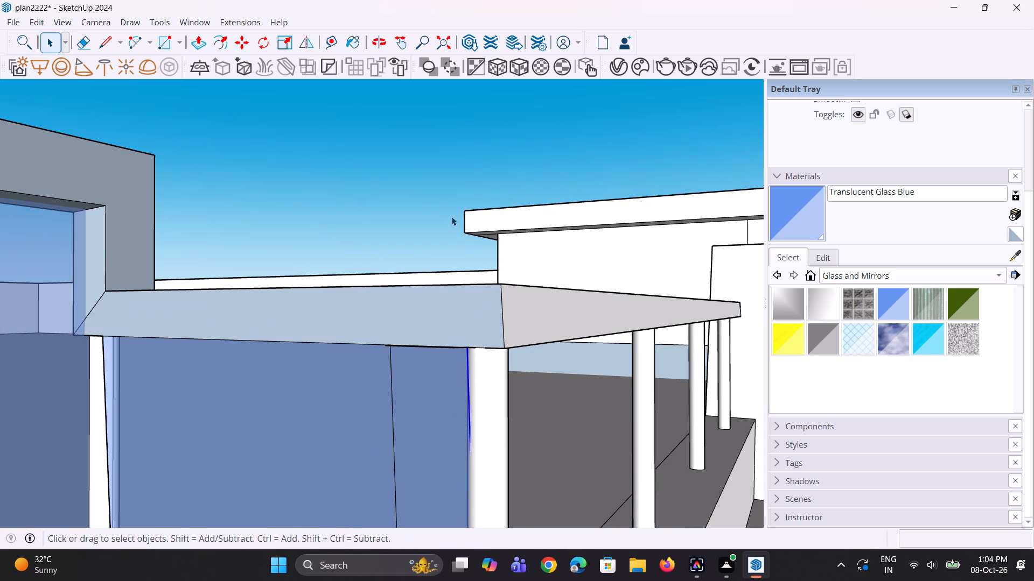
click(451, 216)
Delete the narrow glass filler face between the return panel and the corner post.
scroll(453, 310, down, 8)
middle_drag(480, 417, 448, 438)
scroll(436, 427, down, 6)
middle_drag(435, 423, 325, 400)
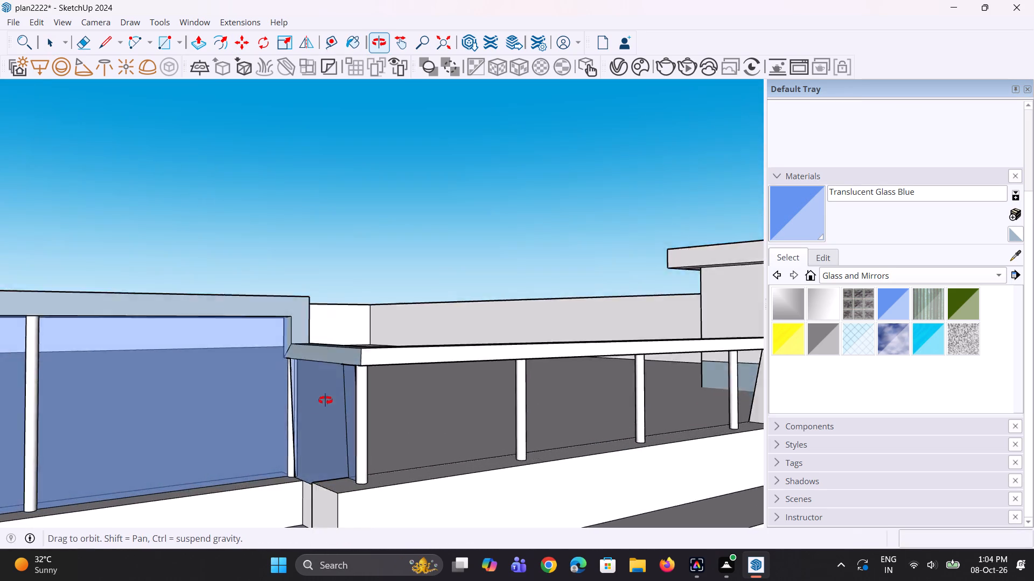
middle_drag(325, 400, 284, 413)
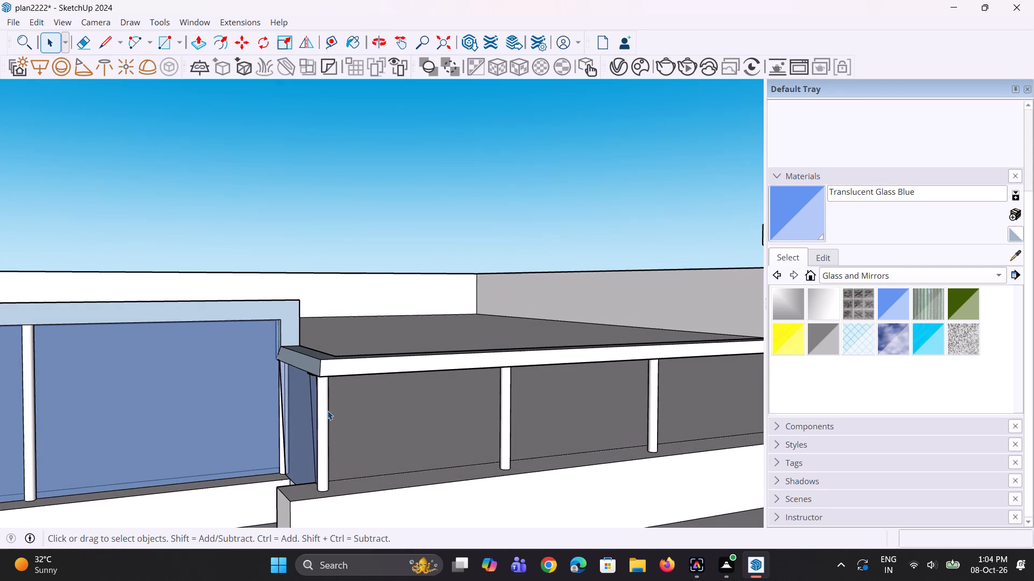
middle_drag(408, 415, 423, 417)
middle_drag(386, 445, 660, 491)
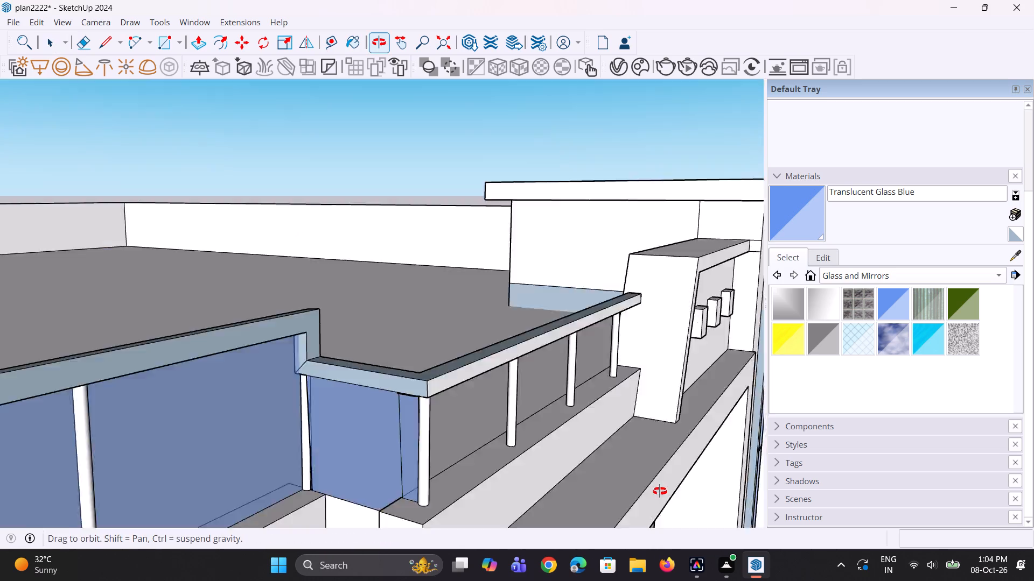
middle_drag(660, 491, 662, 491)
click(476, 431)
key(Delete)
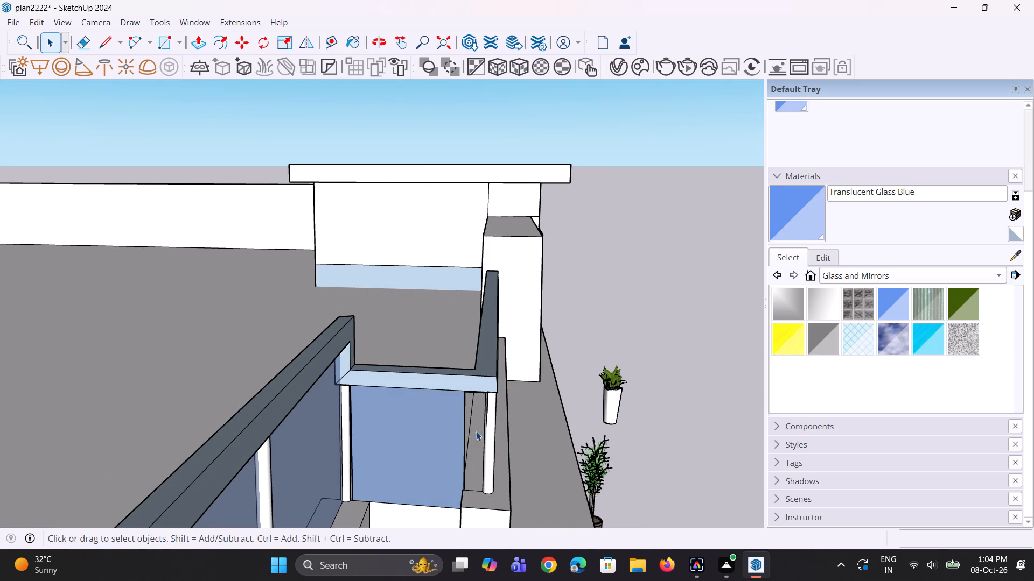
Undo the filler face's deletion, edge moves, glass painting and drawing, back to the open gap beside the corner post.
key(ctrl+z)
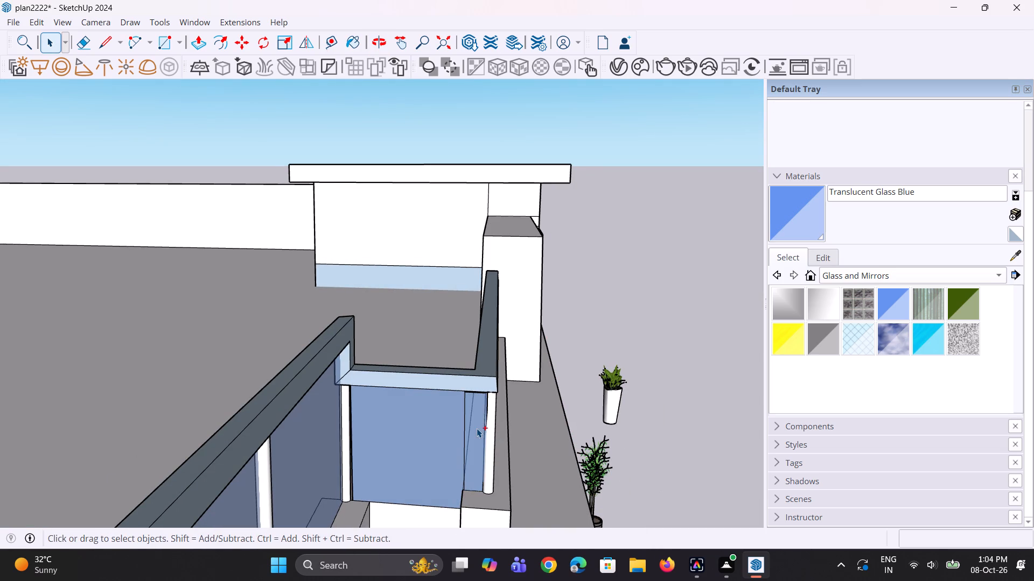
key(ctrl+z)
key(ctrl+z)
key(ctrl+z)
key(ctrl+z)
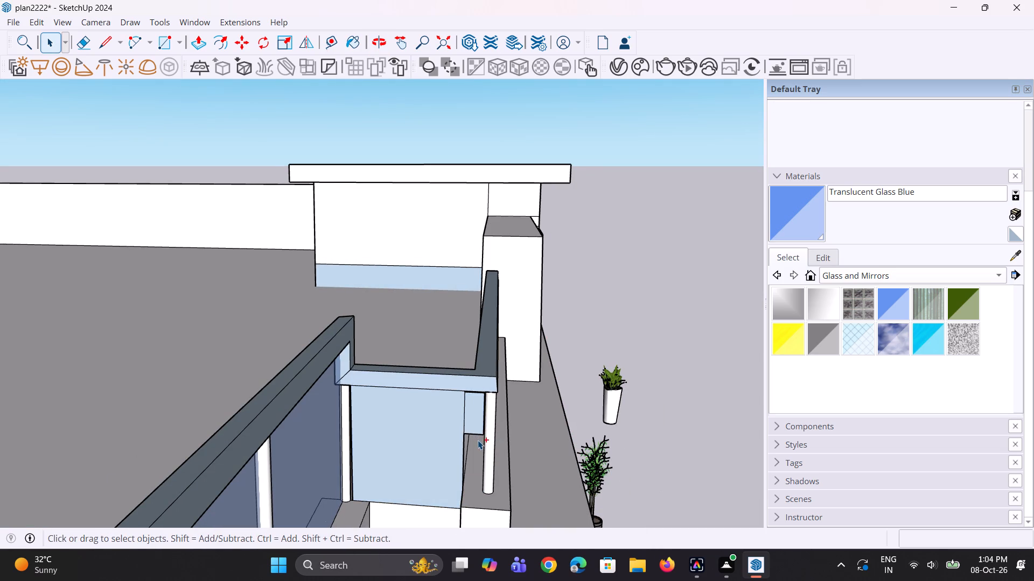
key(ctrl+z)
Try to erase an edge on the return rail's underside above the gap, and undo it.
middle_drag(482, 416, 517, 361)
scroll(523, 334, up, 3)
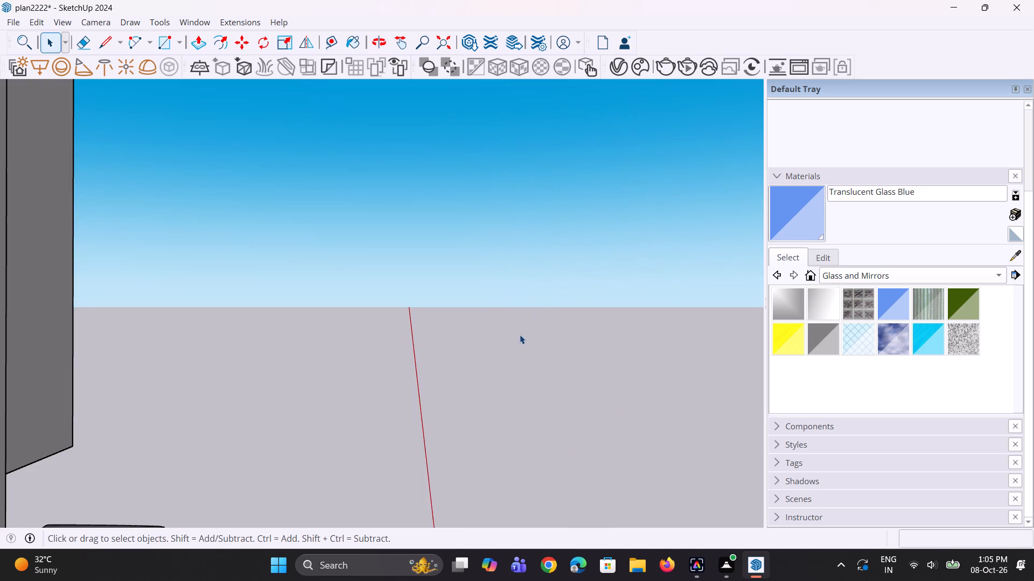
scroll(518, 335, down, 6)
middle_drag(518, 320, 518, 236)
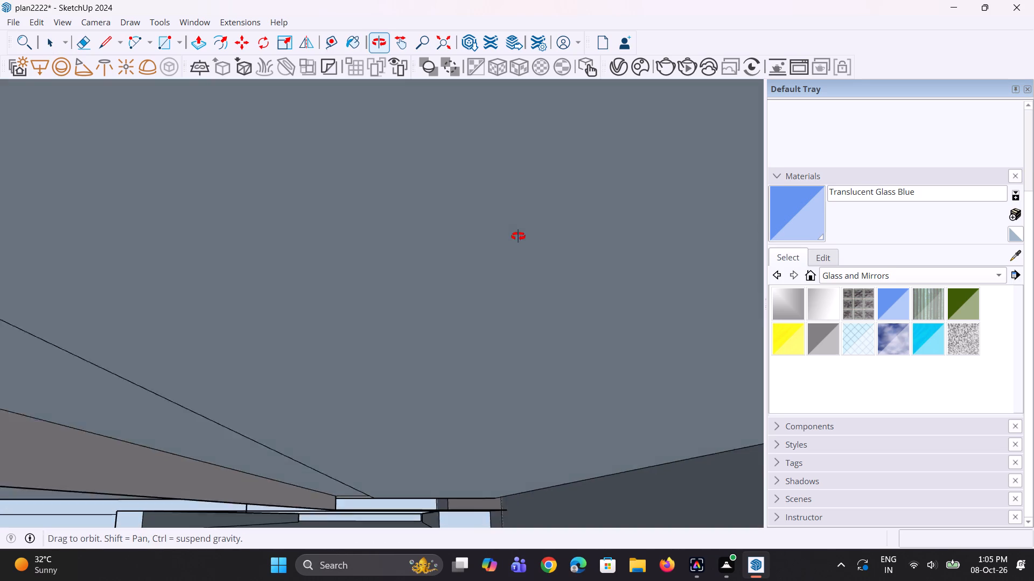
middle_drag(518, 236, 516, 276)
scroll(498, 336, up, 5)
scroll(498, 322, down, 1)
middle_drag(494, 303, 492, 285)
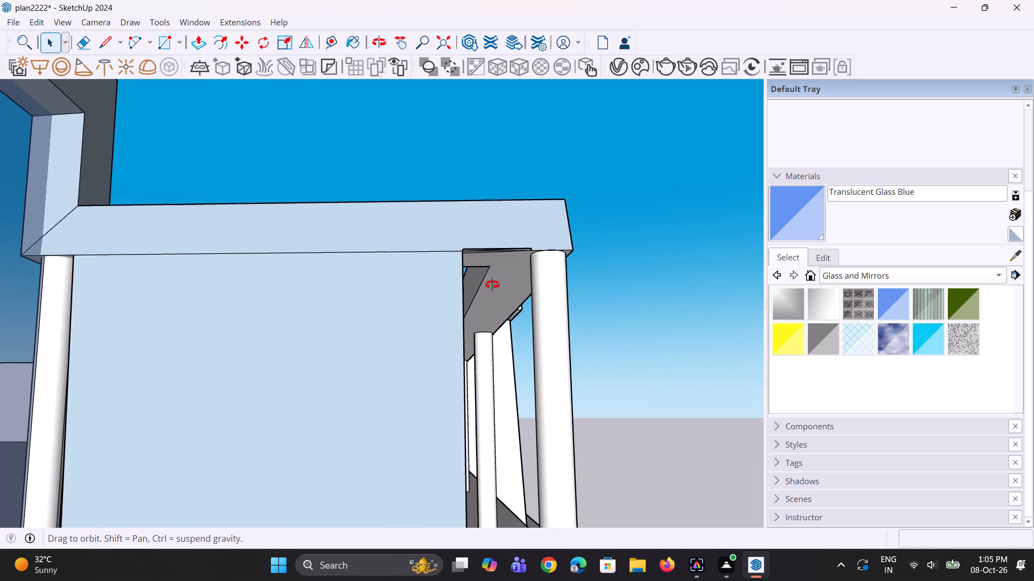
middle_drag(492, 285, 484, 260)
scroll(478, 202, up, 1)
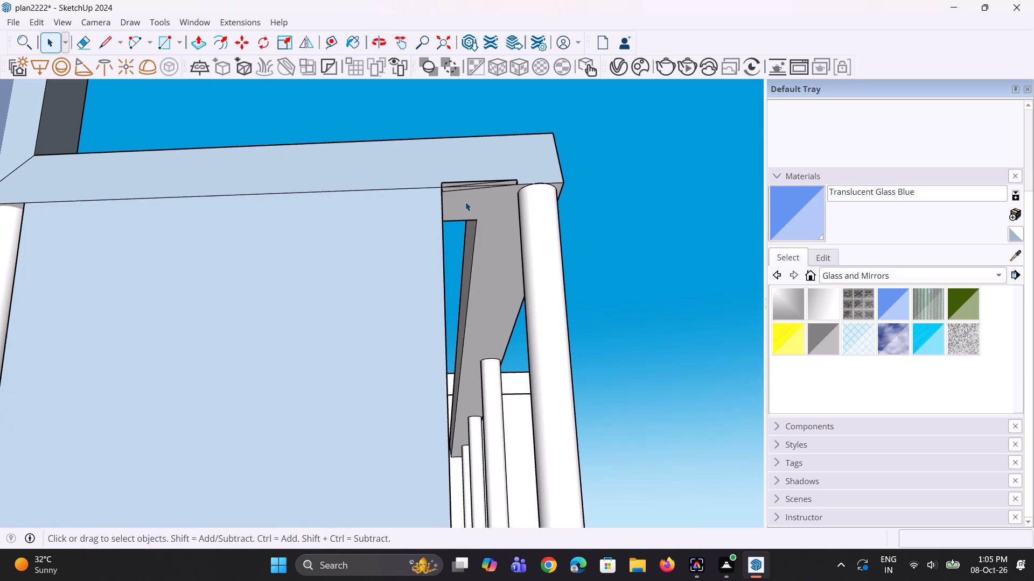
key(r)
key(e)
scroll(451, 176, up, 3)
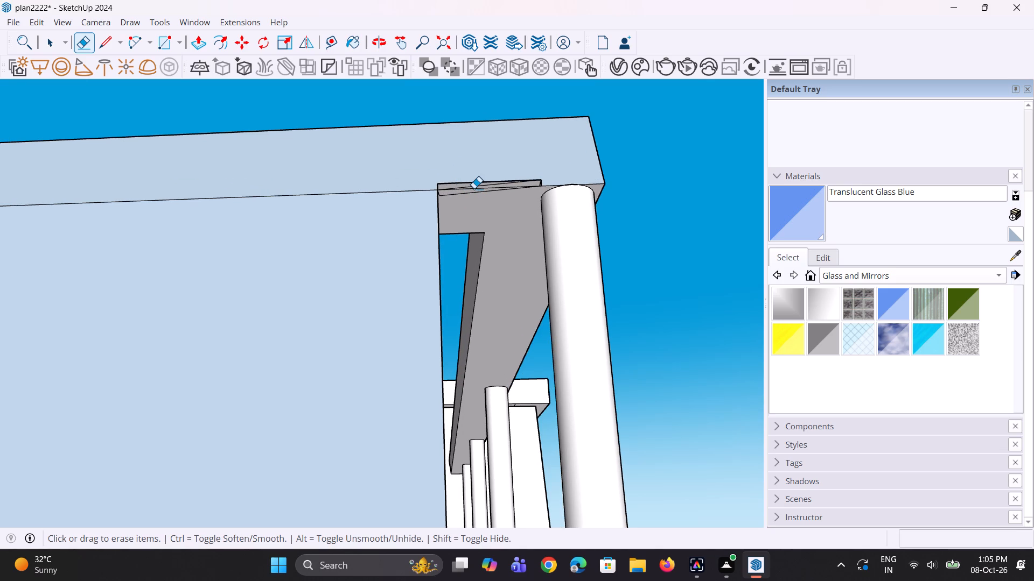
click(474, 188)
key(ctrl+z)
Erase the stray slanted lines and the short leftover segment under the return rail between the glass panel and corner post.
ctrl+scroll(473, 185, up, 1)
middle_drag(472, 182, 485, 175)
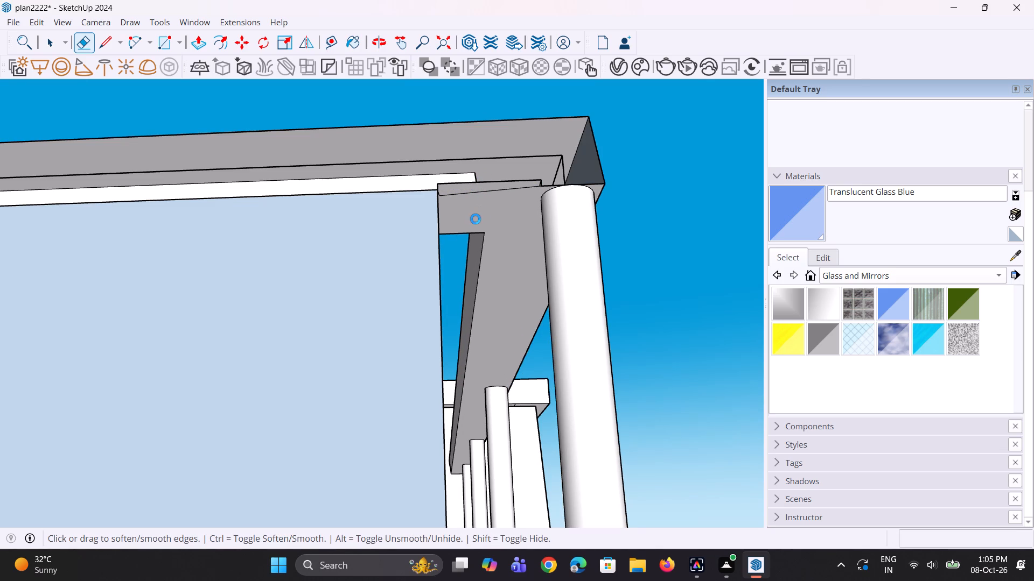
scroll(534, 172, up, 2)
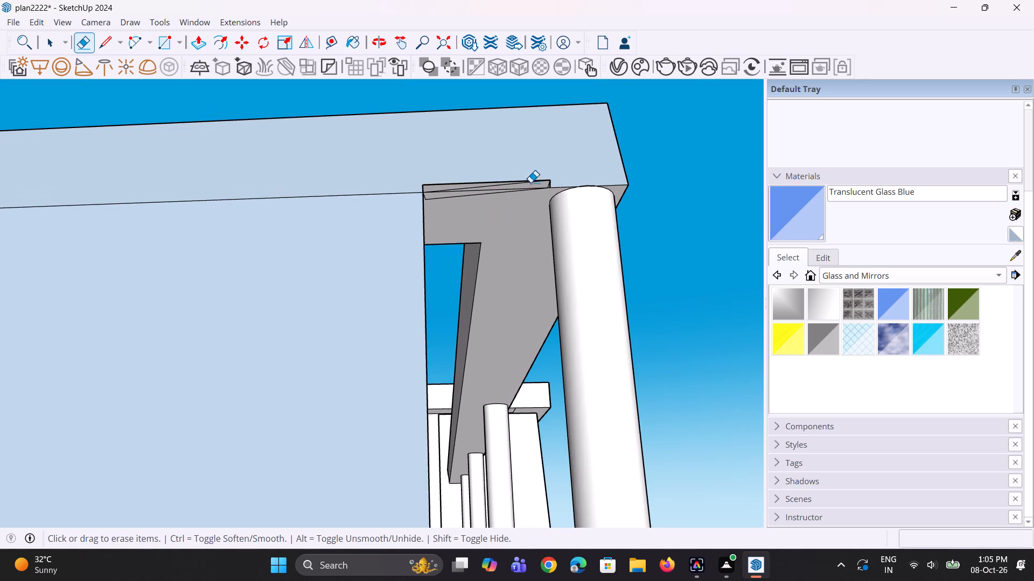
scroll(469, 197, up, 2)
click(431, 204)
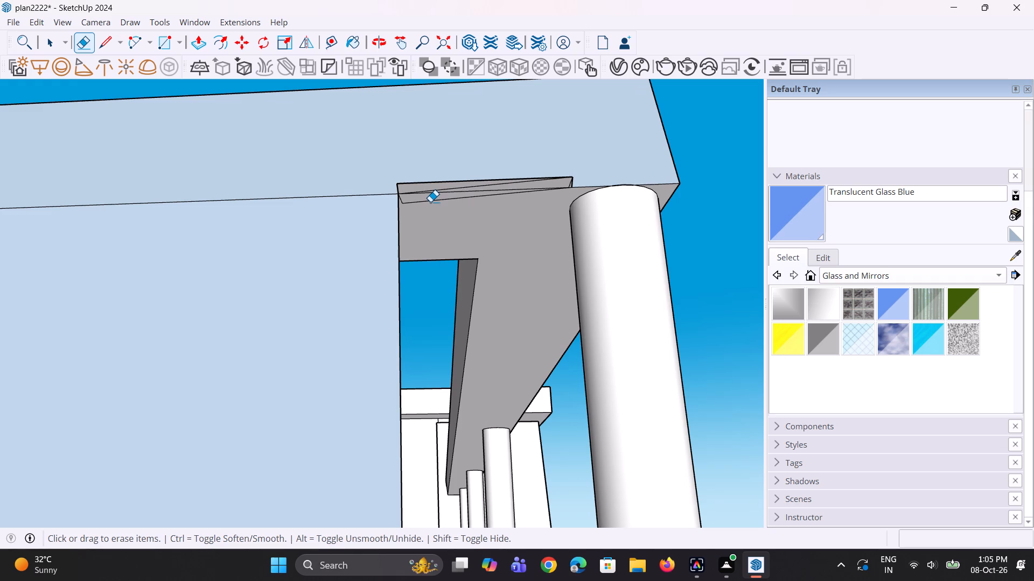
click(430, 201)
scroll(440, 187, up, 1)
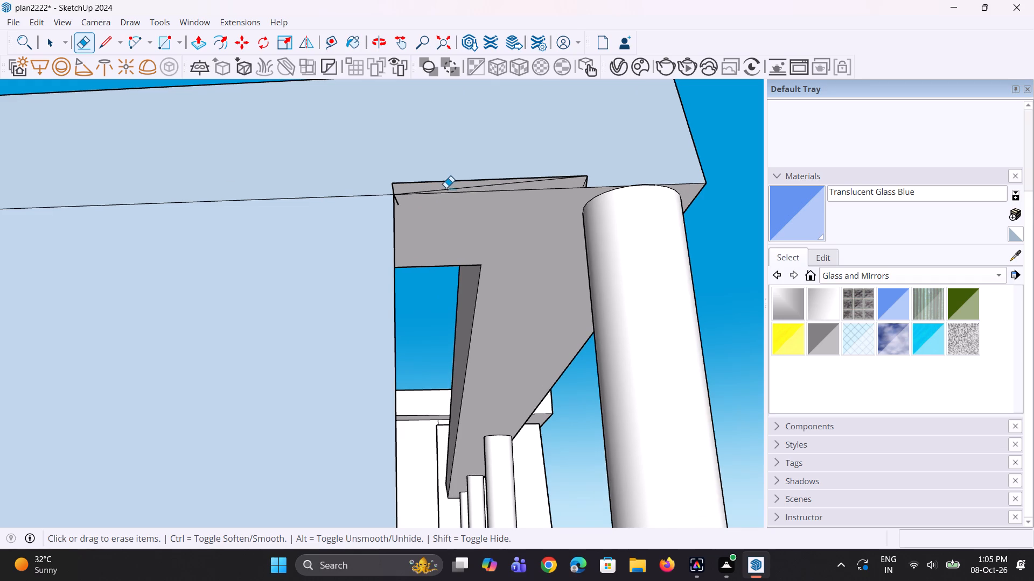
click(450, 190)
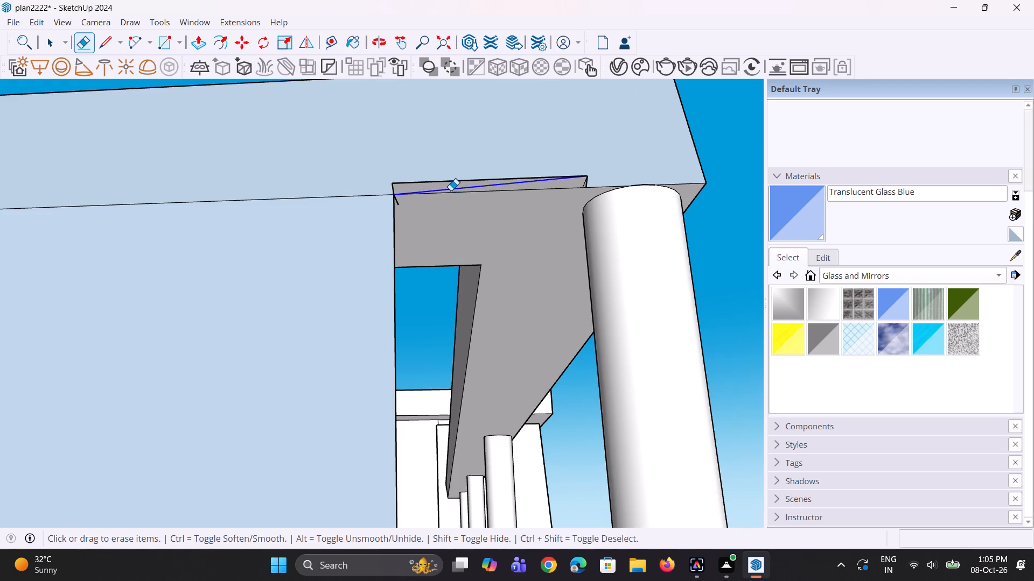
click(399, 205)
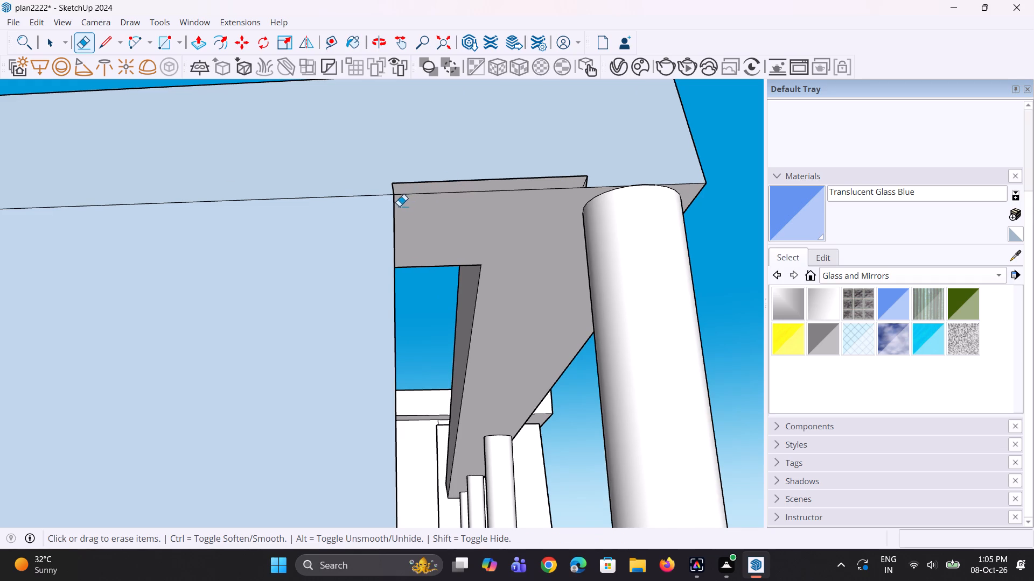
Erase the stray slanted line at the post-side end of the narrow recess under the return rail, undoing a mis-erased edge first.
scroll(579, 190, up, 8)
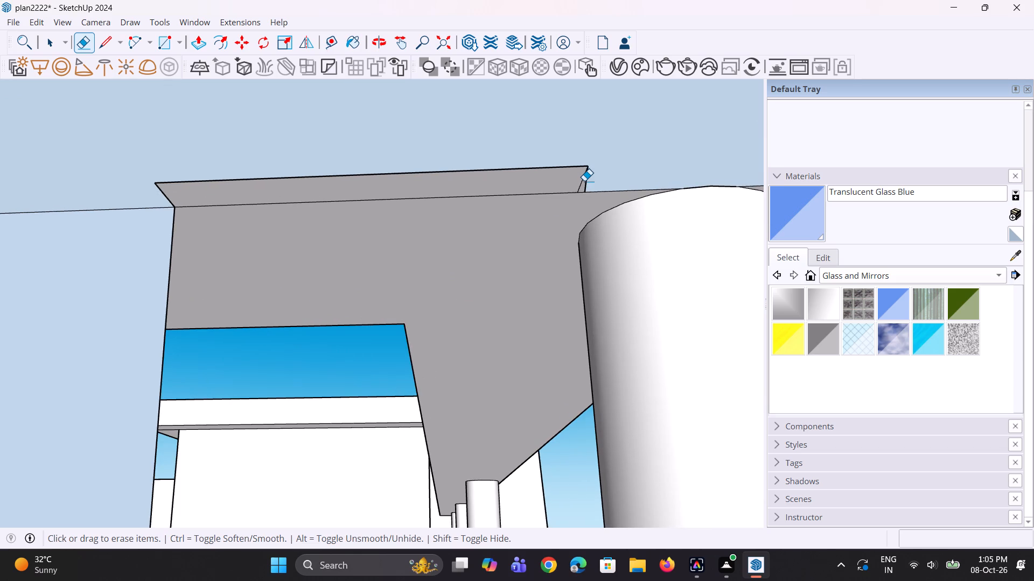
click(584, 181)
key(ctrl+z)
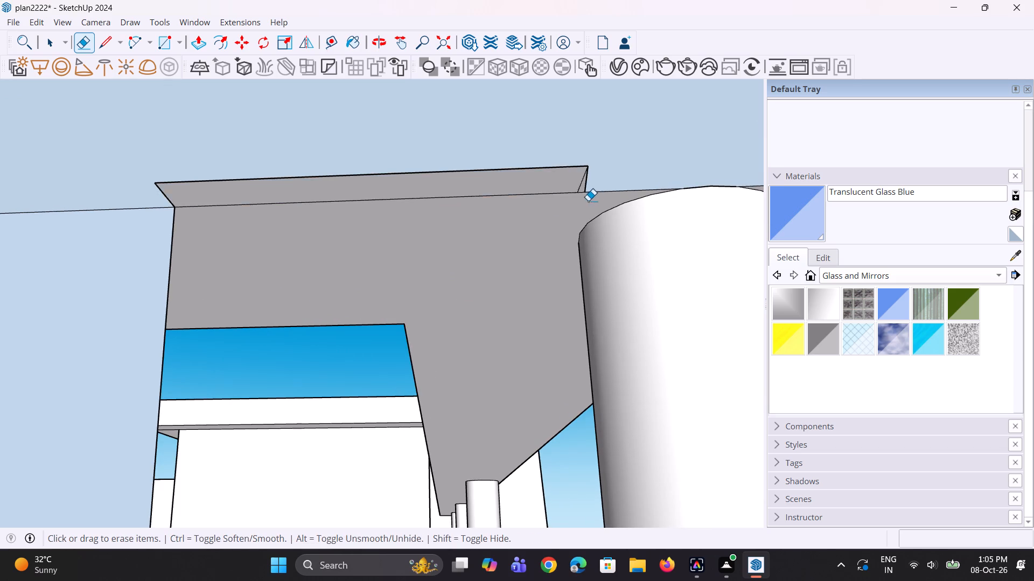
scroll(569, 171, up, 7)
click(586, 193)
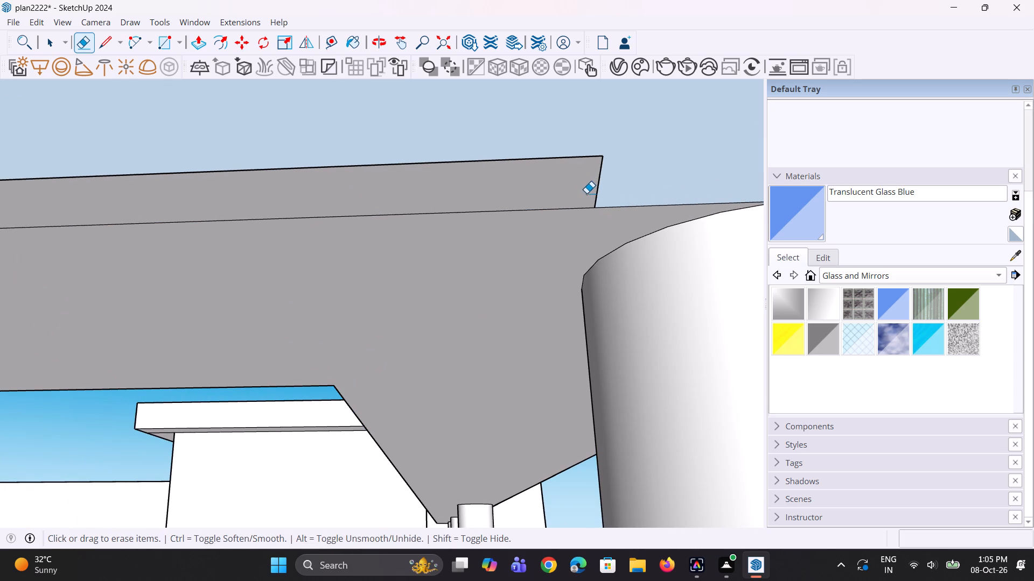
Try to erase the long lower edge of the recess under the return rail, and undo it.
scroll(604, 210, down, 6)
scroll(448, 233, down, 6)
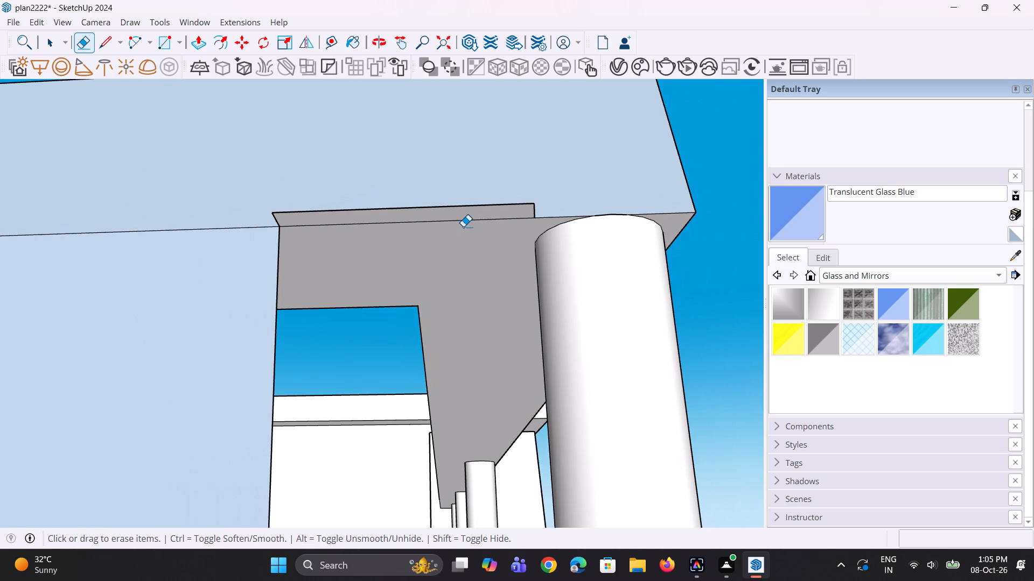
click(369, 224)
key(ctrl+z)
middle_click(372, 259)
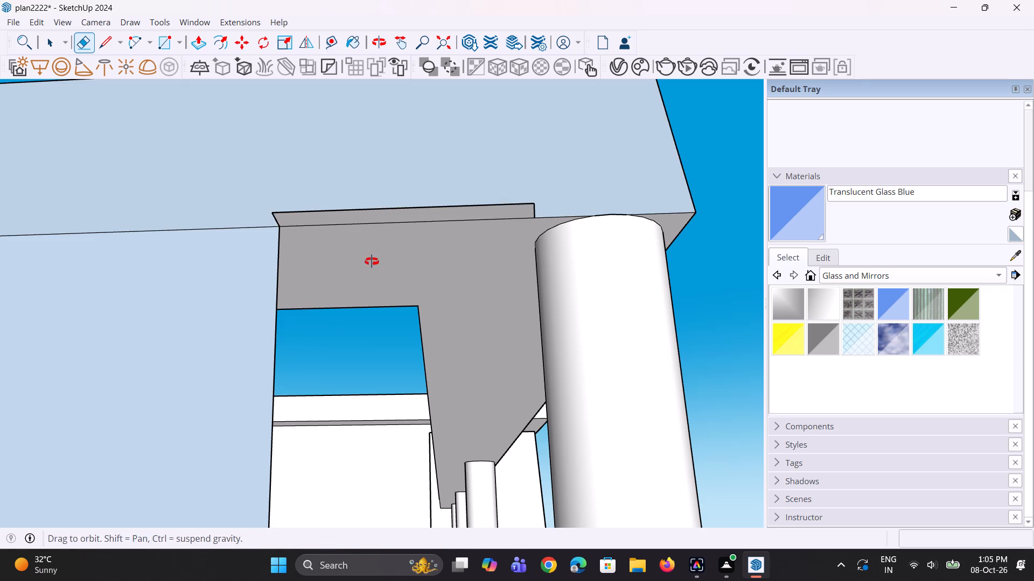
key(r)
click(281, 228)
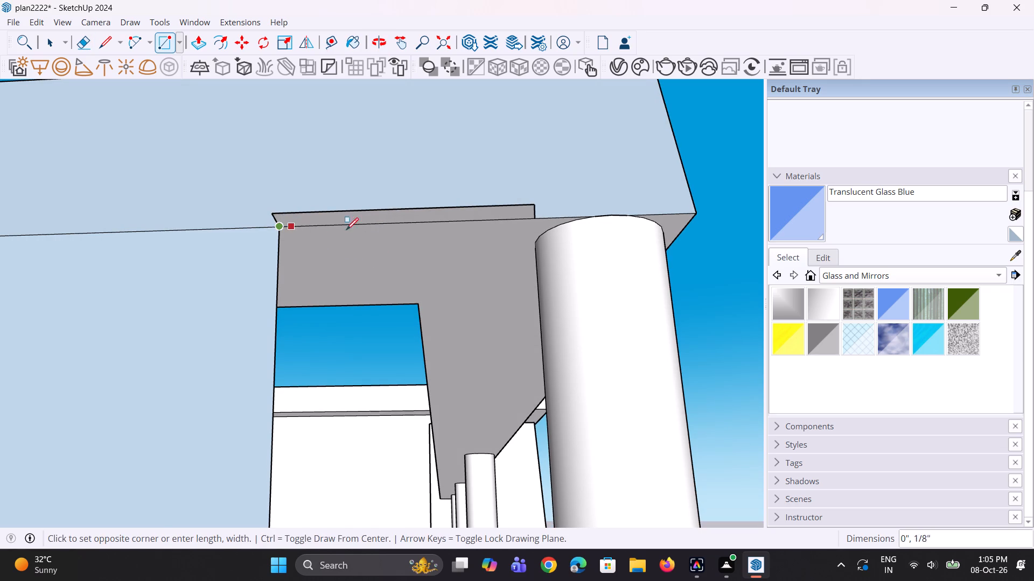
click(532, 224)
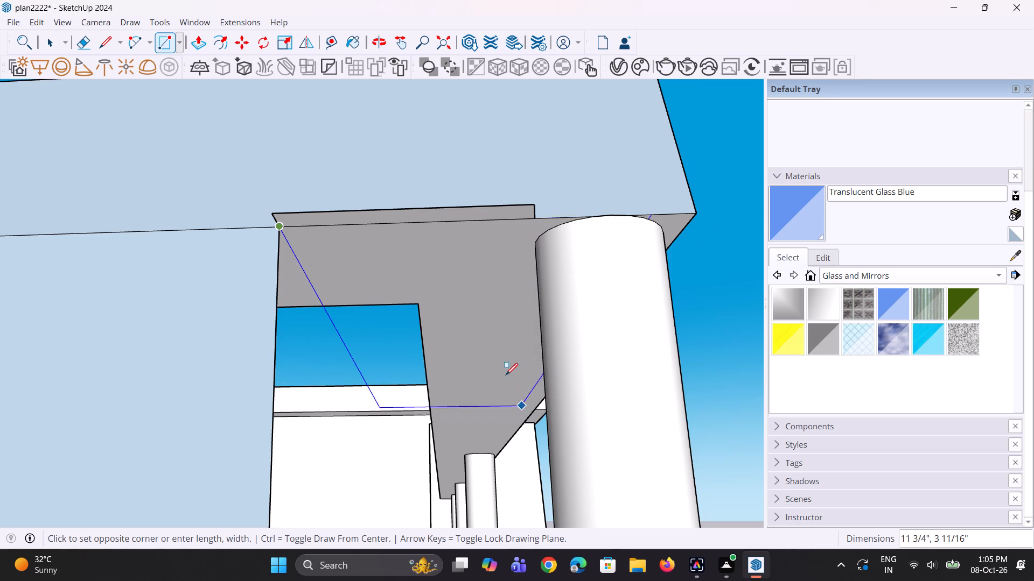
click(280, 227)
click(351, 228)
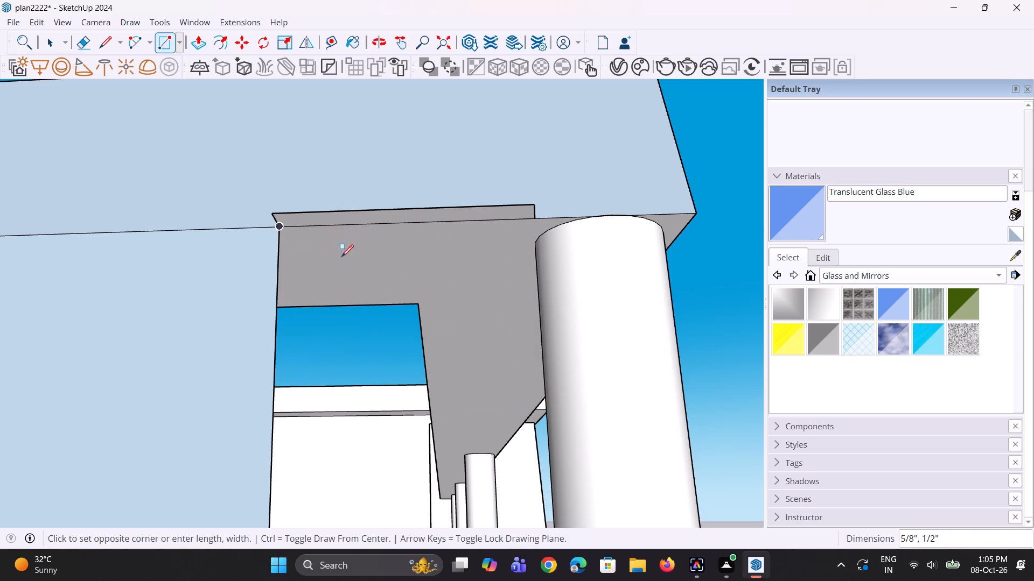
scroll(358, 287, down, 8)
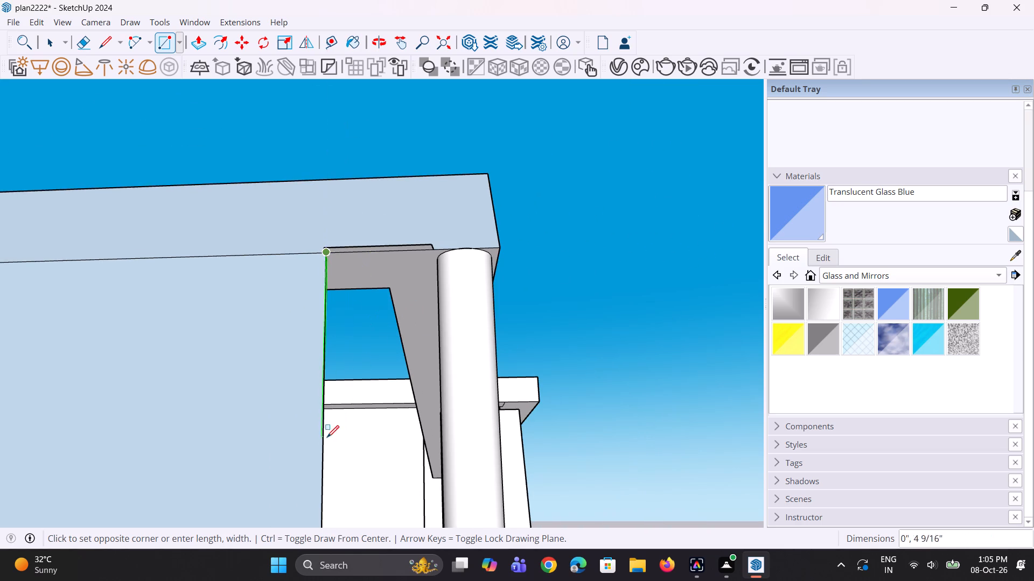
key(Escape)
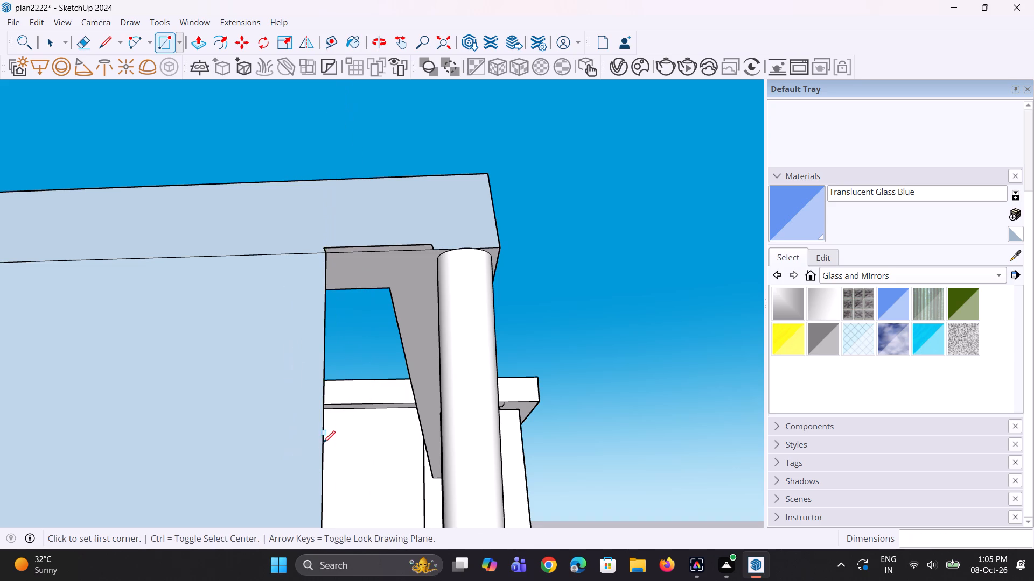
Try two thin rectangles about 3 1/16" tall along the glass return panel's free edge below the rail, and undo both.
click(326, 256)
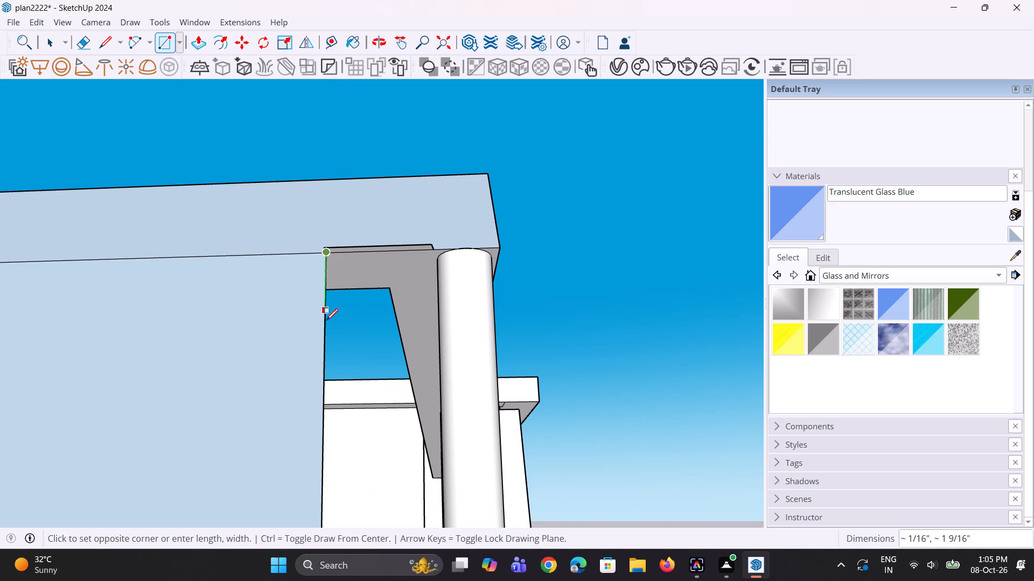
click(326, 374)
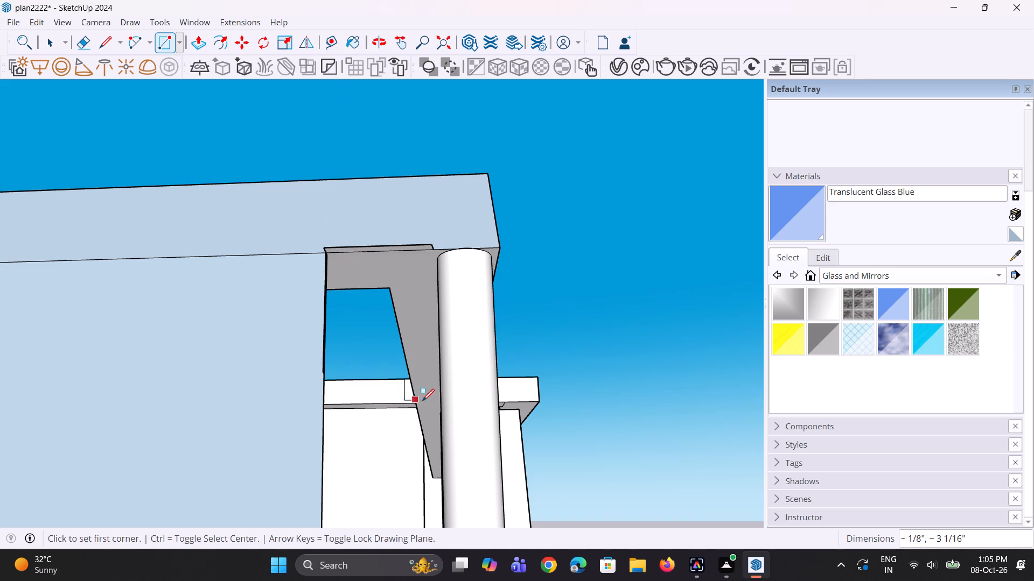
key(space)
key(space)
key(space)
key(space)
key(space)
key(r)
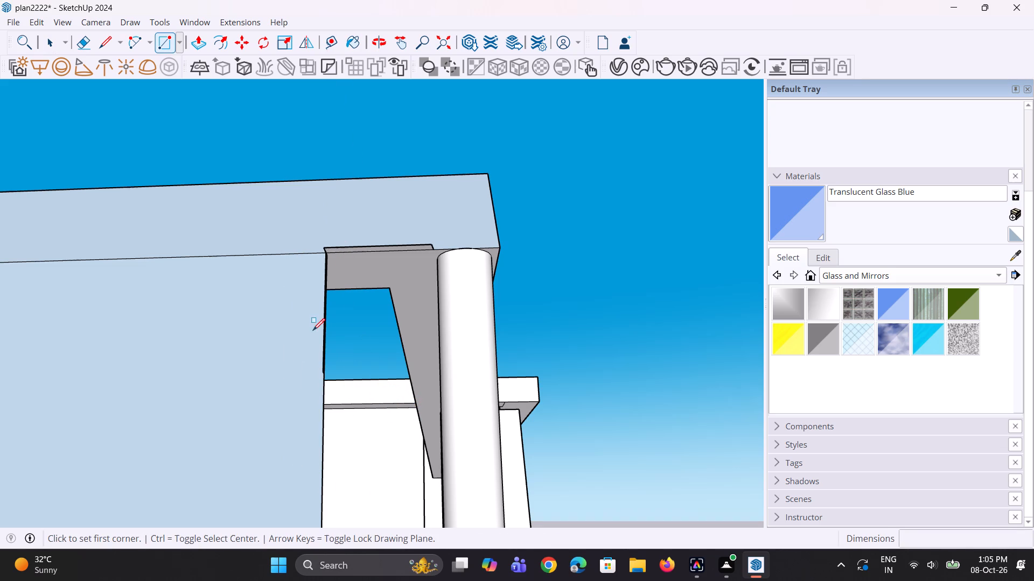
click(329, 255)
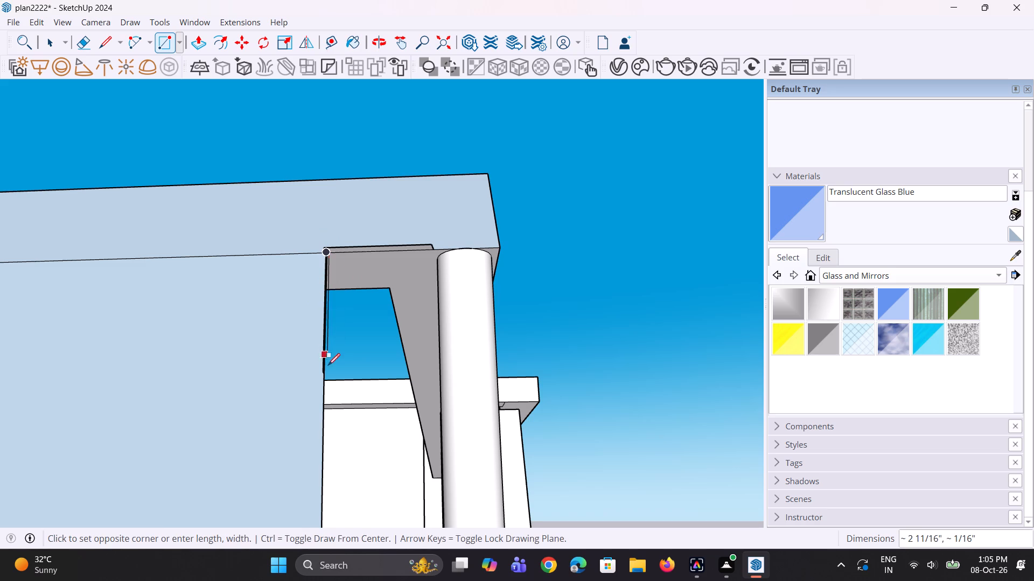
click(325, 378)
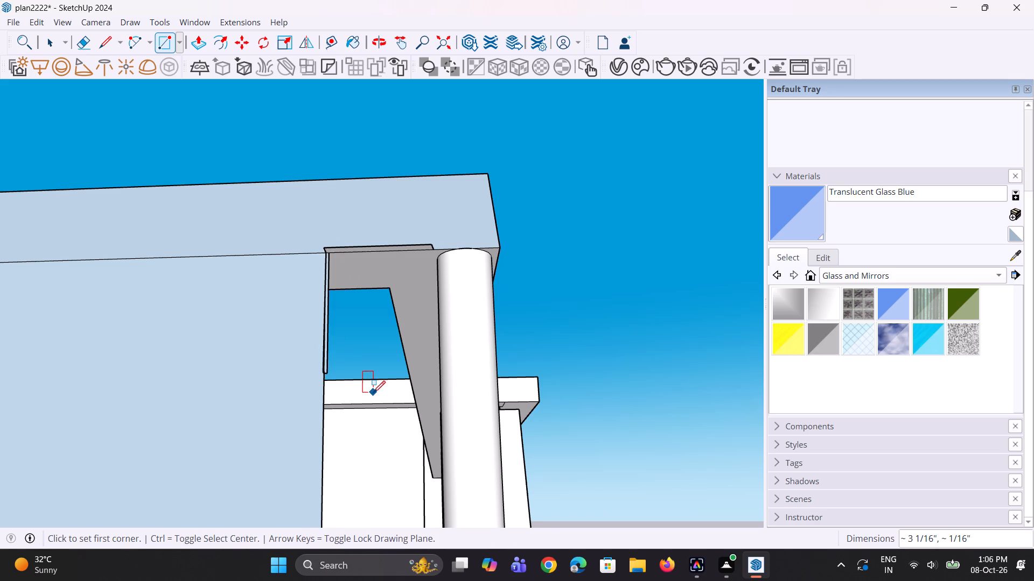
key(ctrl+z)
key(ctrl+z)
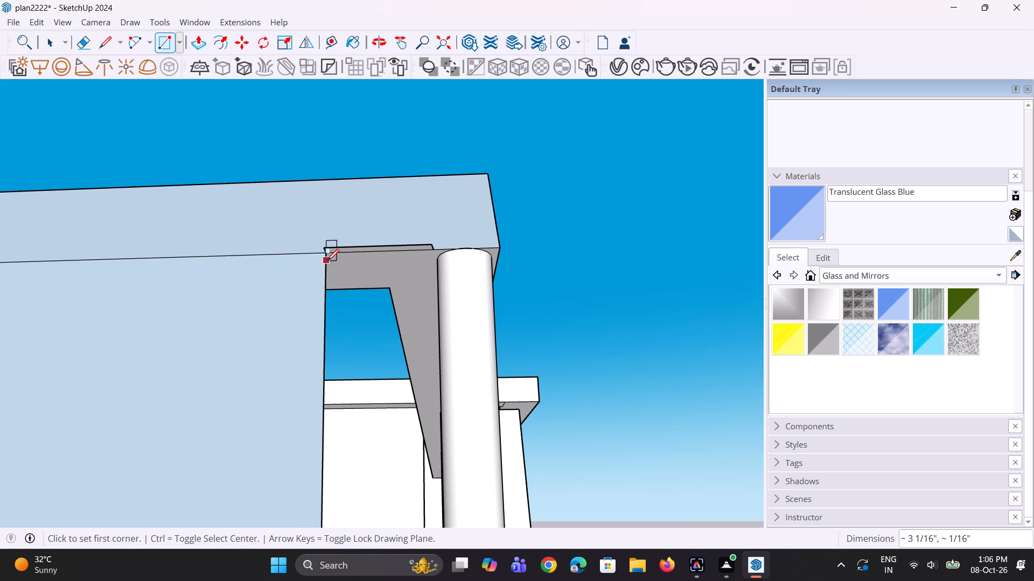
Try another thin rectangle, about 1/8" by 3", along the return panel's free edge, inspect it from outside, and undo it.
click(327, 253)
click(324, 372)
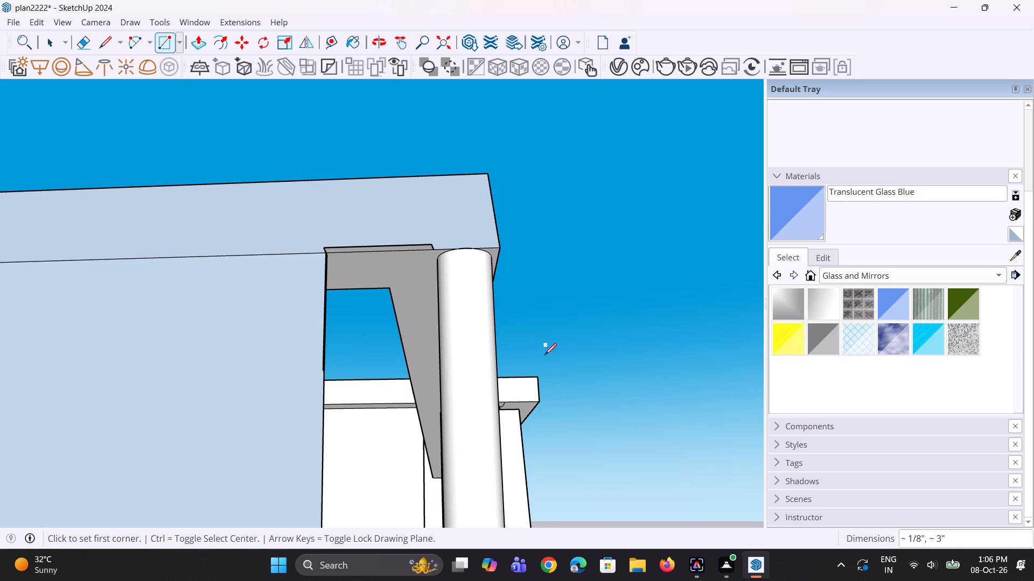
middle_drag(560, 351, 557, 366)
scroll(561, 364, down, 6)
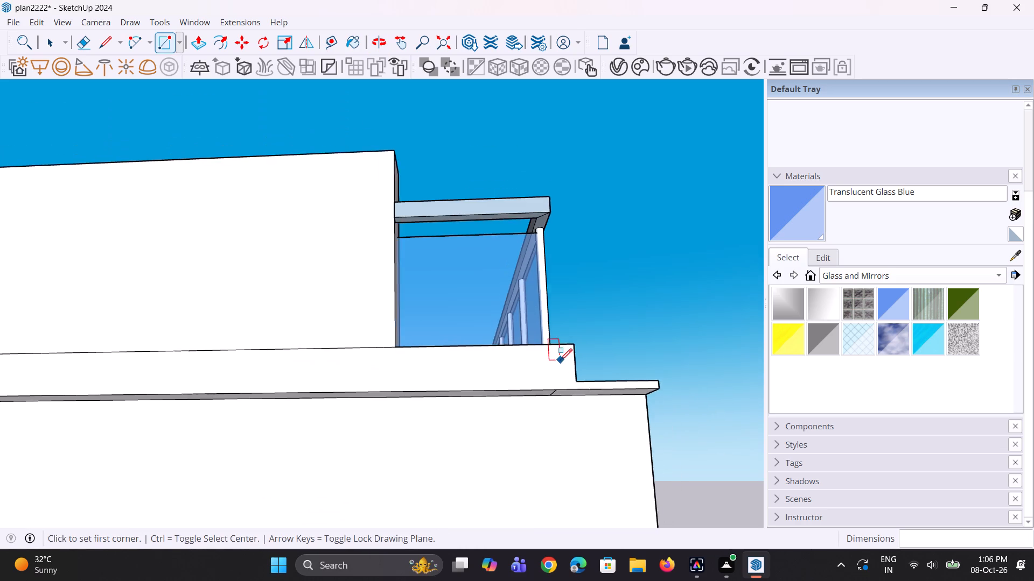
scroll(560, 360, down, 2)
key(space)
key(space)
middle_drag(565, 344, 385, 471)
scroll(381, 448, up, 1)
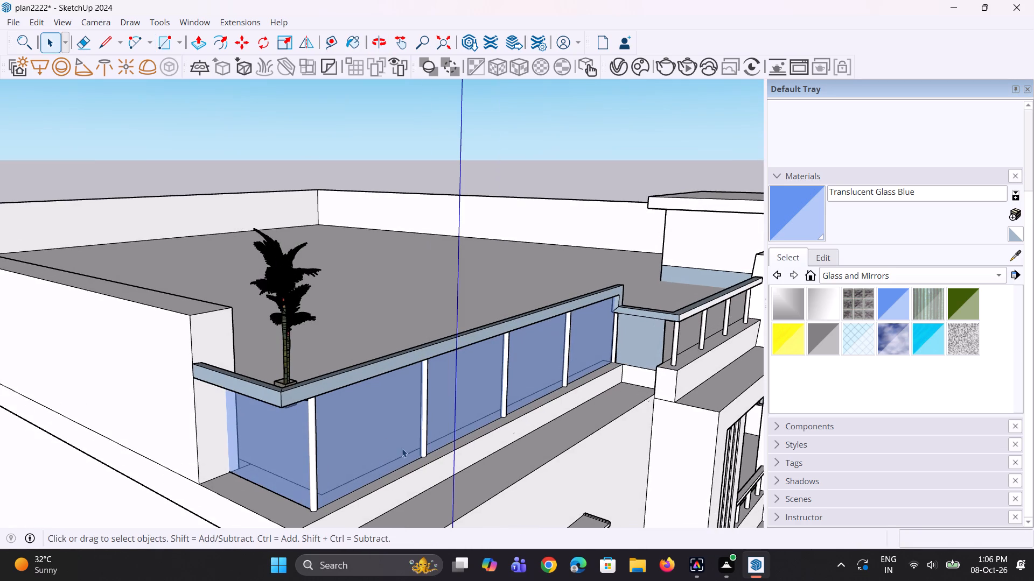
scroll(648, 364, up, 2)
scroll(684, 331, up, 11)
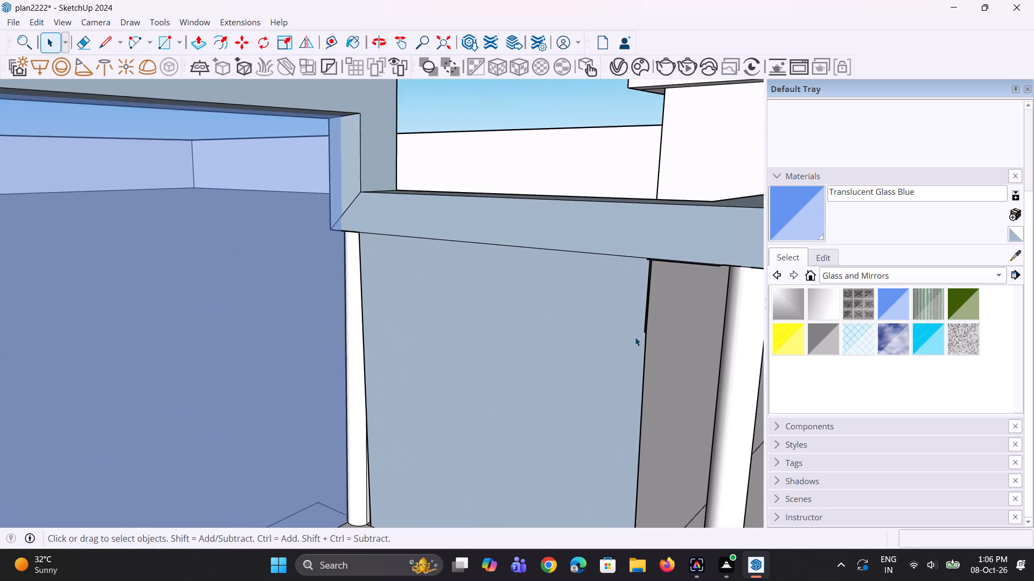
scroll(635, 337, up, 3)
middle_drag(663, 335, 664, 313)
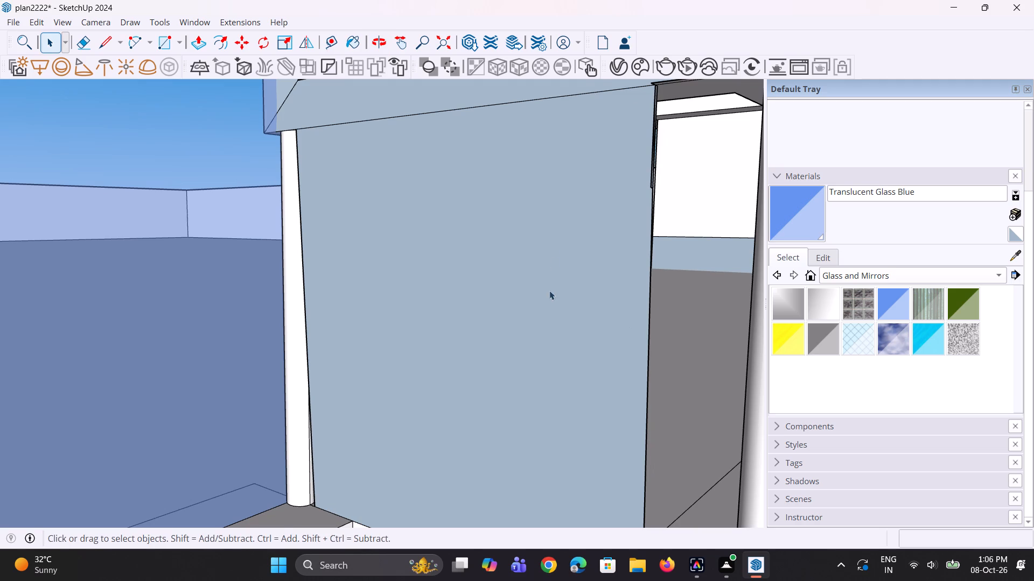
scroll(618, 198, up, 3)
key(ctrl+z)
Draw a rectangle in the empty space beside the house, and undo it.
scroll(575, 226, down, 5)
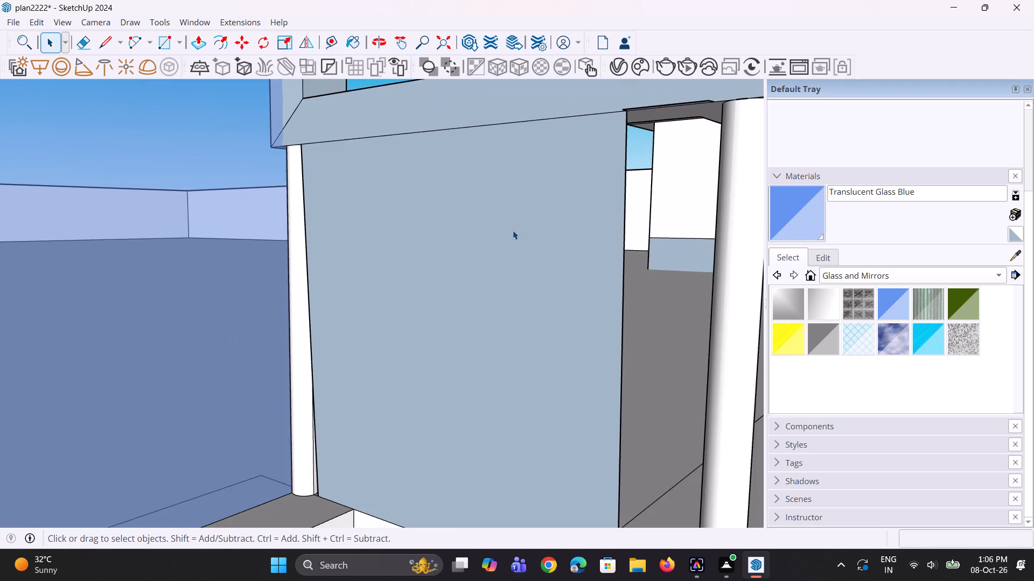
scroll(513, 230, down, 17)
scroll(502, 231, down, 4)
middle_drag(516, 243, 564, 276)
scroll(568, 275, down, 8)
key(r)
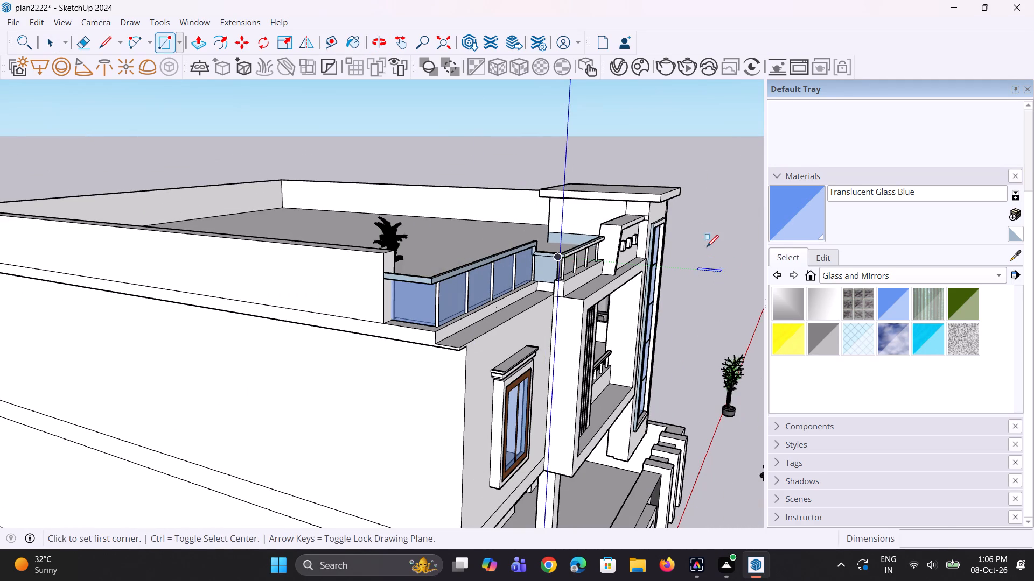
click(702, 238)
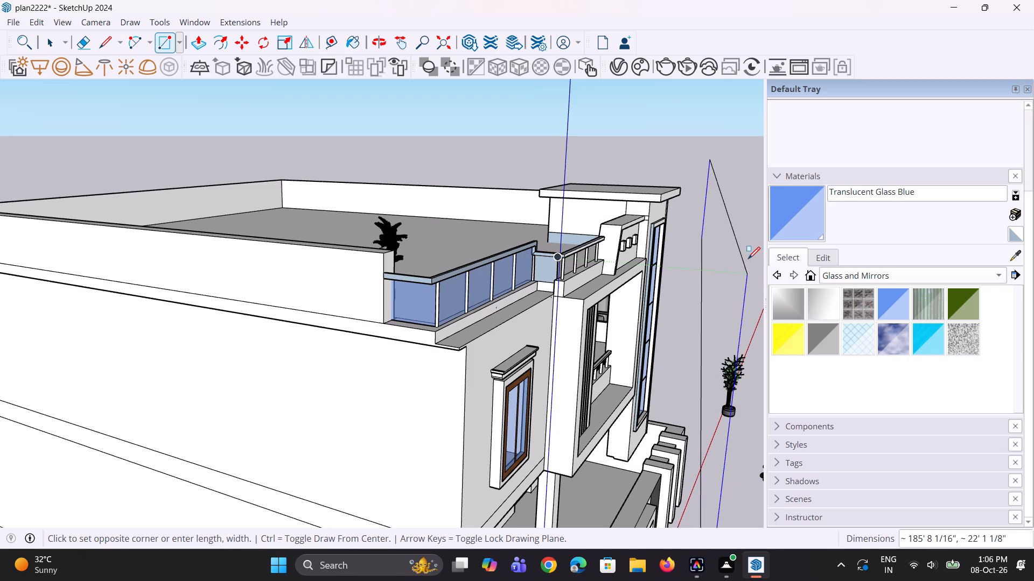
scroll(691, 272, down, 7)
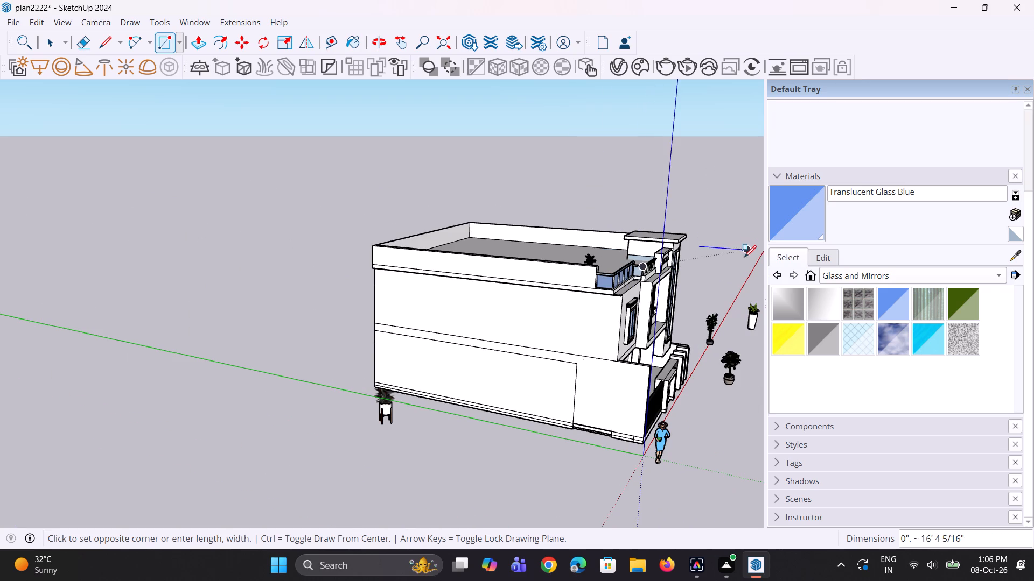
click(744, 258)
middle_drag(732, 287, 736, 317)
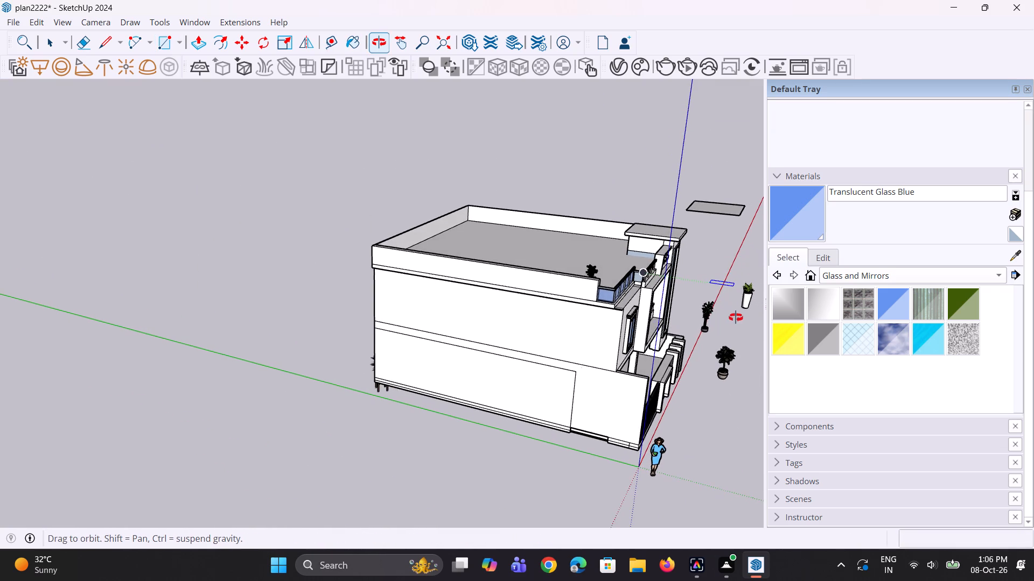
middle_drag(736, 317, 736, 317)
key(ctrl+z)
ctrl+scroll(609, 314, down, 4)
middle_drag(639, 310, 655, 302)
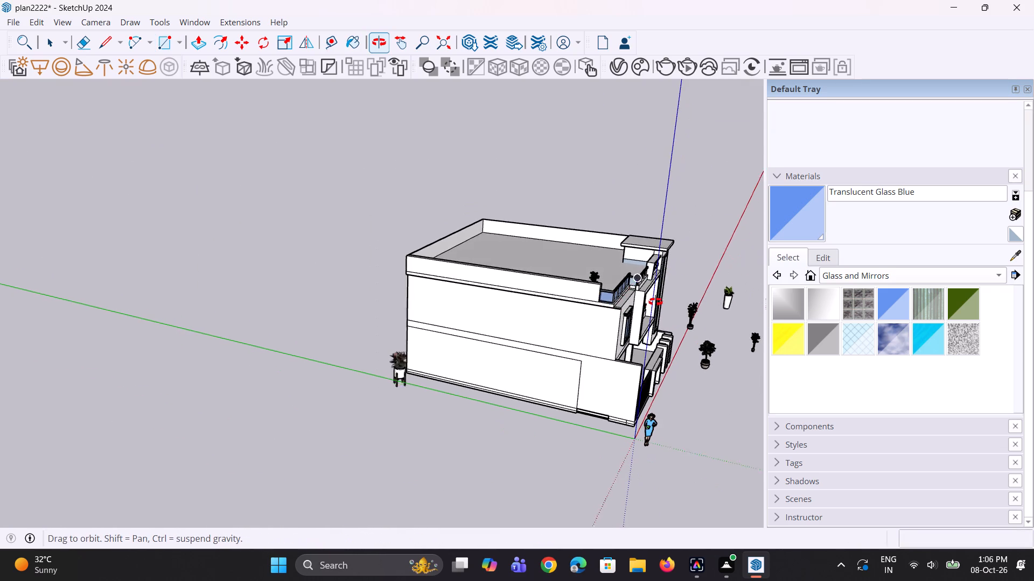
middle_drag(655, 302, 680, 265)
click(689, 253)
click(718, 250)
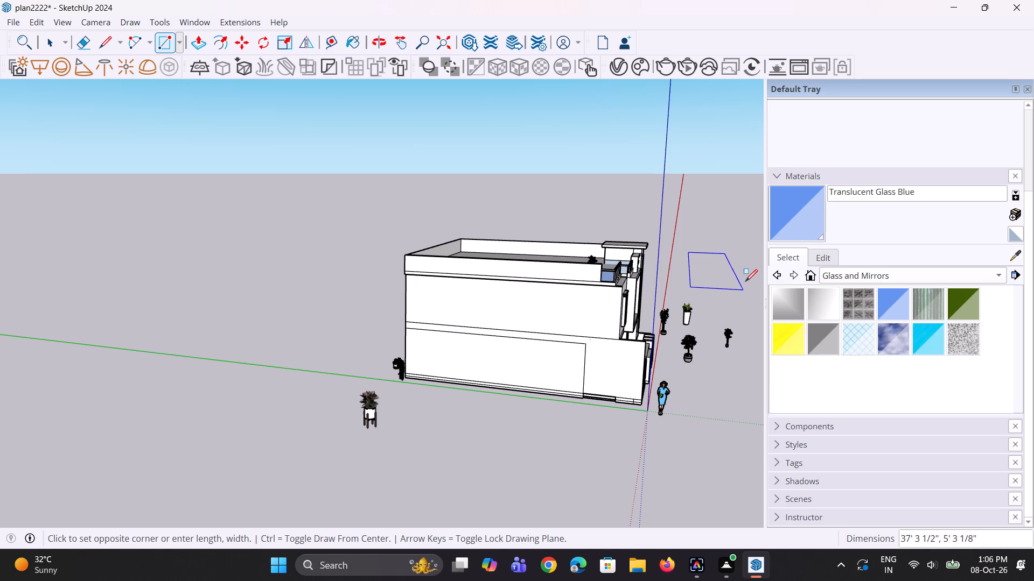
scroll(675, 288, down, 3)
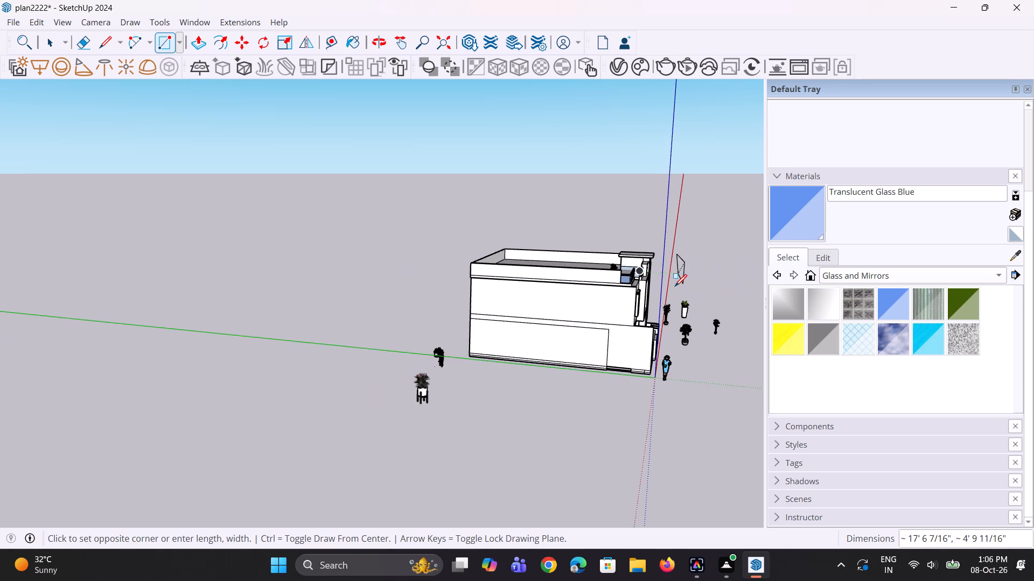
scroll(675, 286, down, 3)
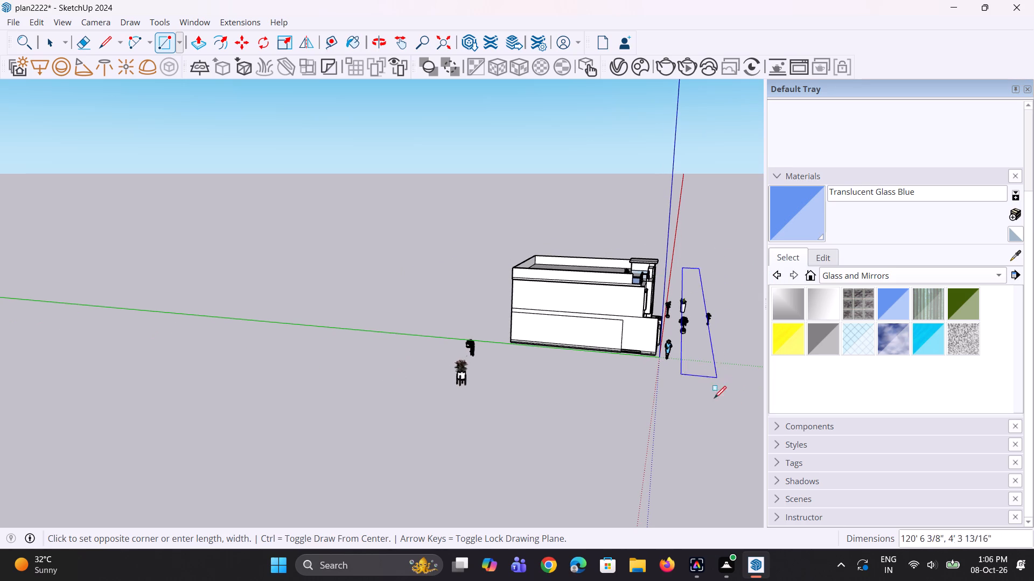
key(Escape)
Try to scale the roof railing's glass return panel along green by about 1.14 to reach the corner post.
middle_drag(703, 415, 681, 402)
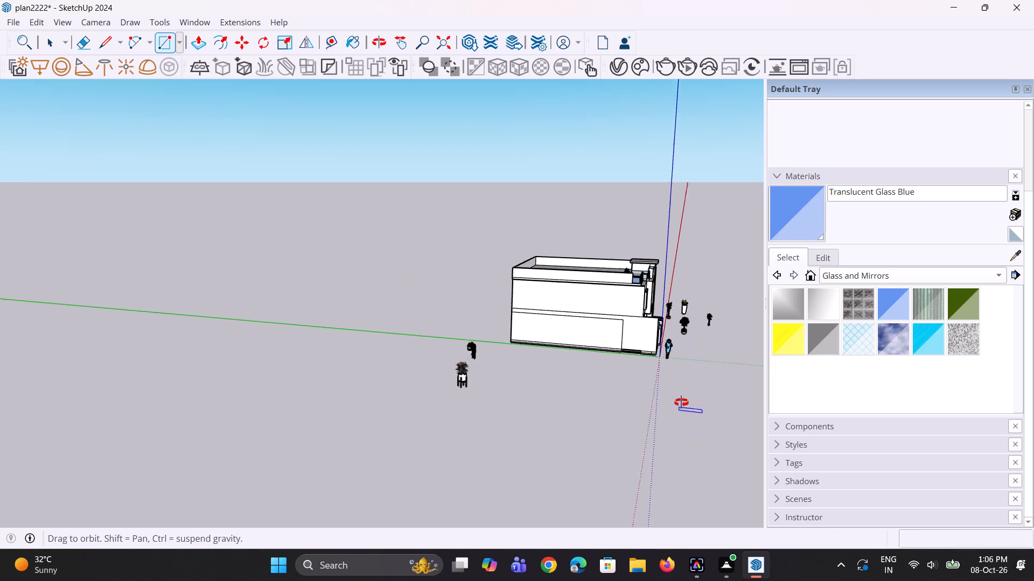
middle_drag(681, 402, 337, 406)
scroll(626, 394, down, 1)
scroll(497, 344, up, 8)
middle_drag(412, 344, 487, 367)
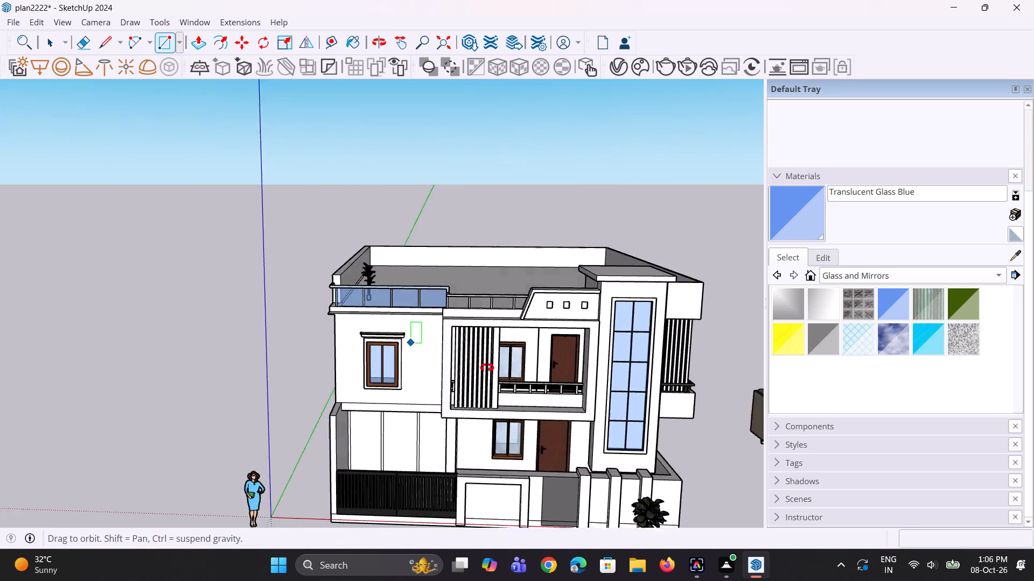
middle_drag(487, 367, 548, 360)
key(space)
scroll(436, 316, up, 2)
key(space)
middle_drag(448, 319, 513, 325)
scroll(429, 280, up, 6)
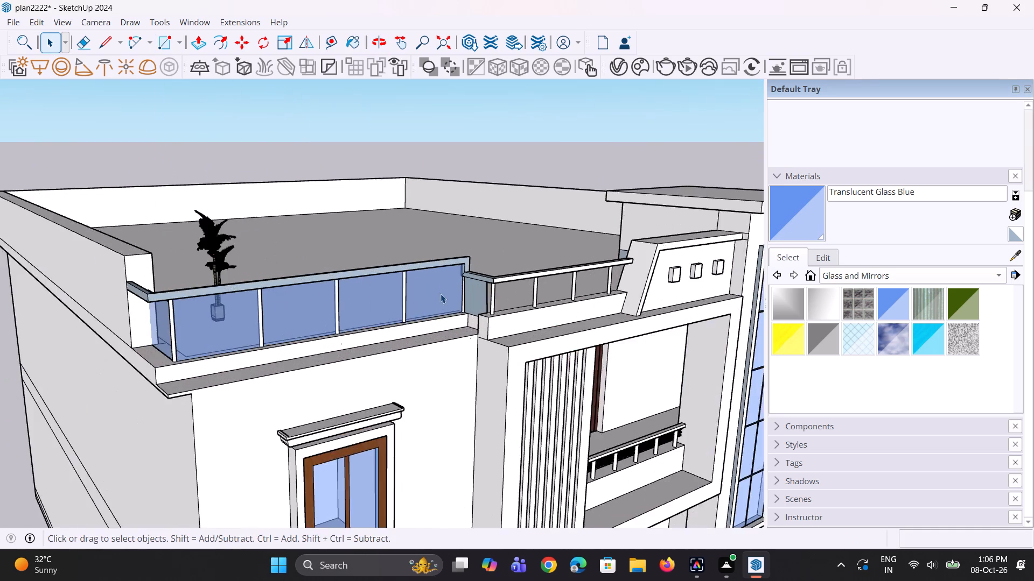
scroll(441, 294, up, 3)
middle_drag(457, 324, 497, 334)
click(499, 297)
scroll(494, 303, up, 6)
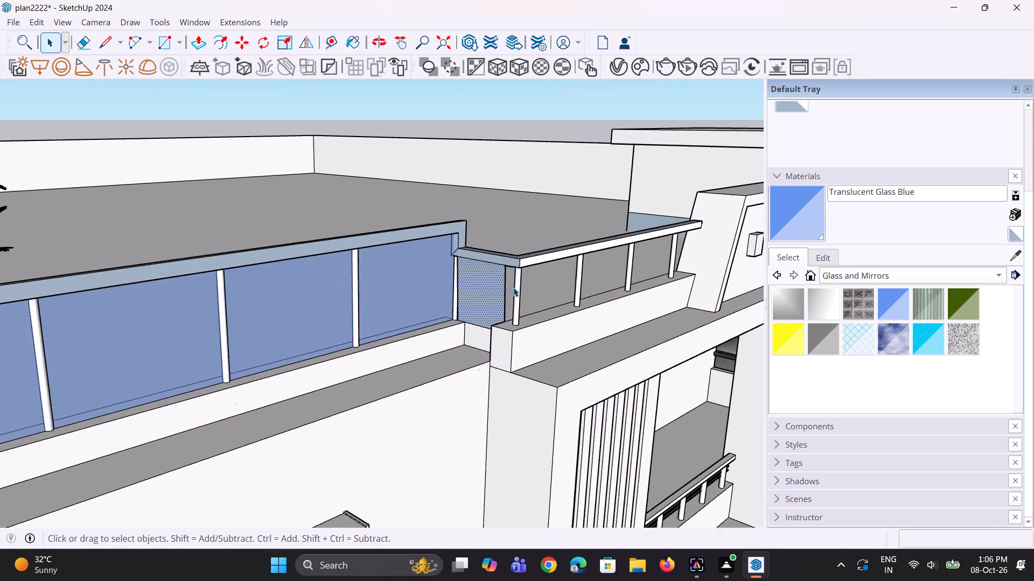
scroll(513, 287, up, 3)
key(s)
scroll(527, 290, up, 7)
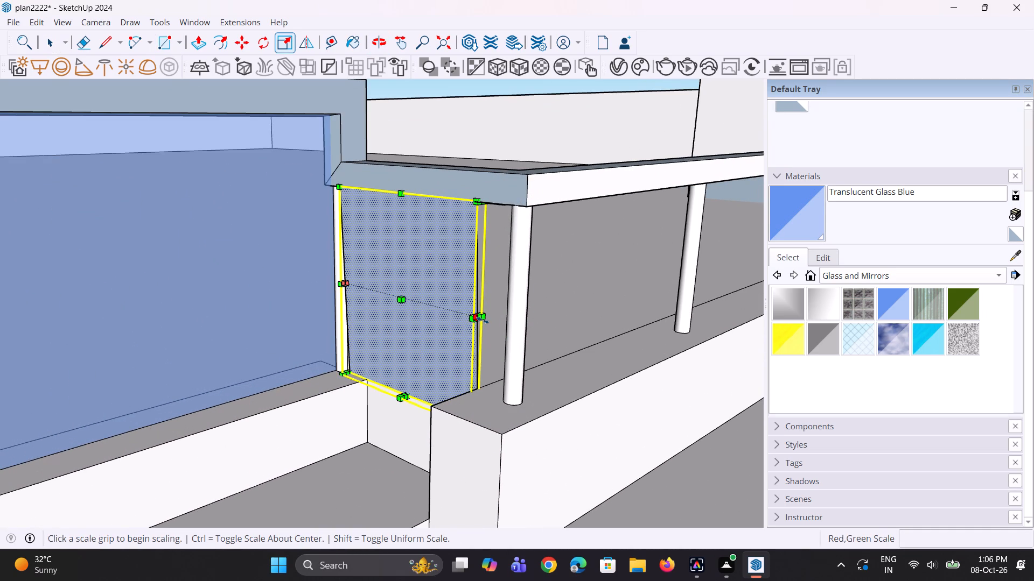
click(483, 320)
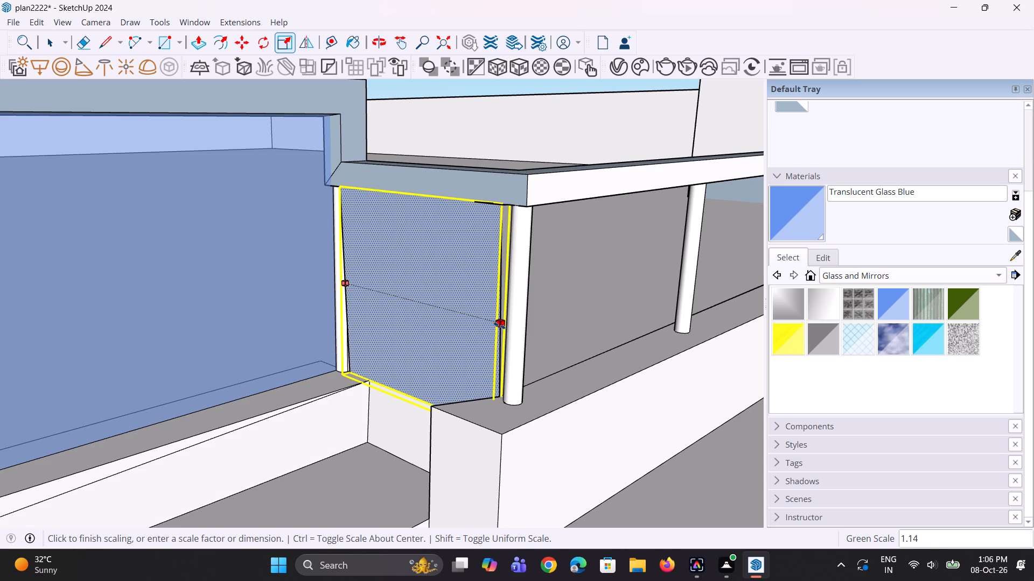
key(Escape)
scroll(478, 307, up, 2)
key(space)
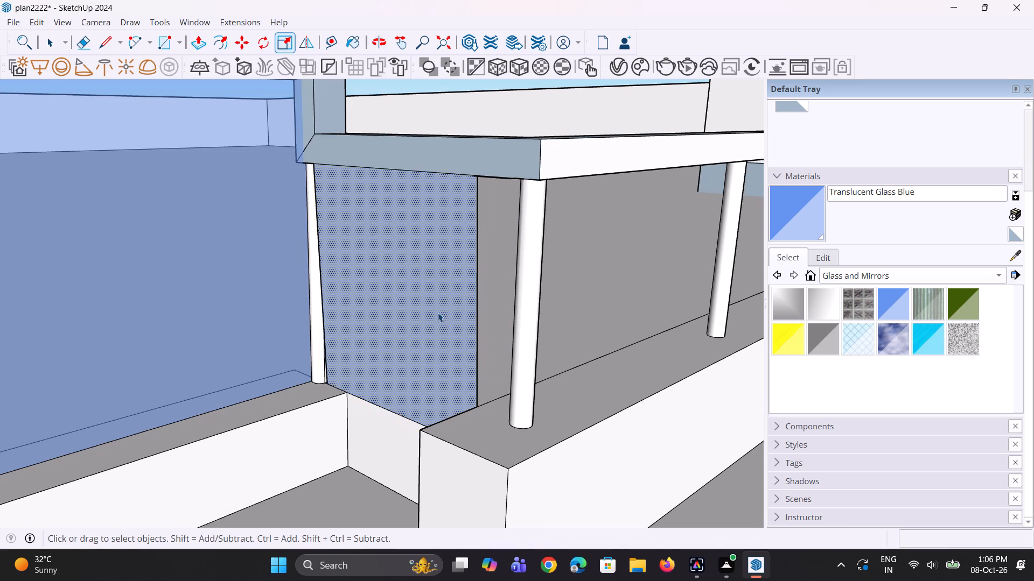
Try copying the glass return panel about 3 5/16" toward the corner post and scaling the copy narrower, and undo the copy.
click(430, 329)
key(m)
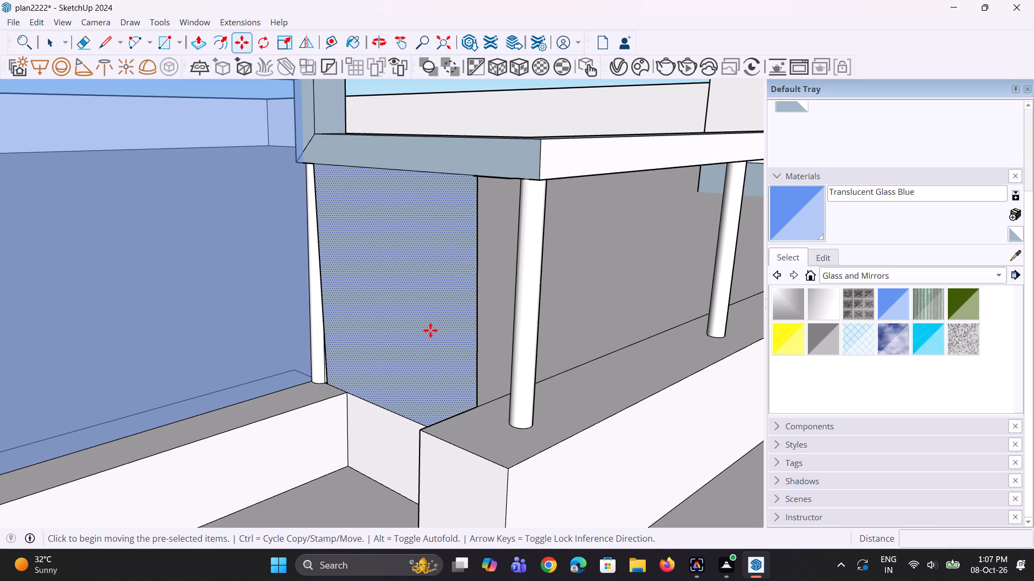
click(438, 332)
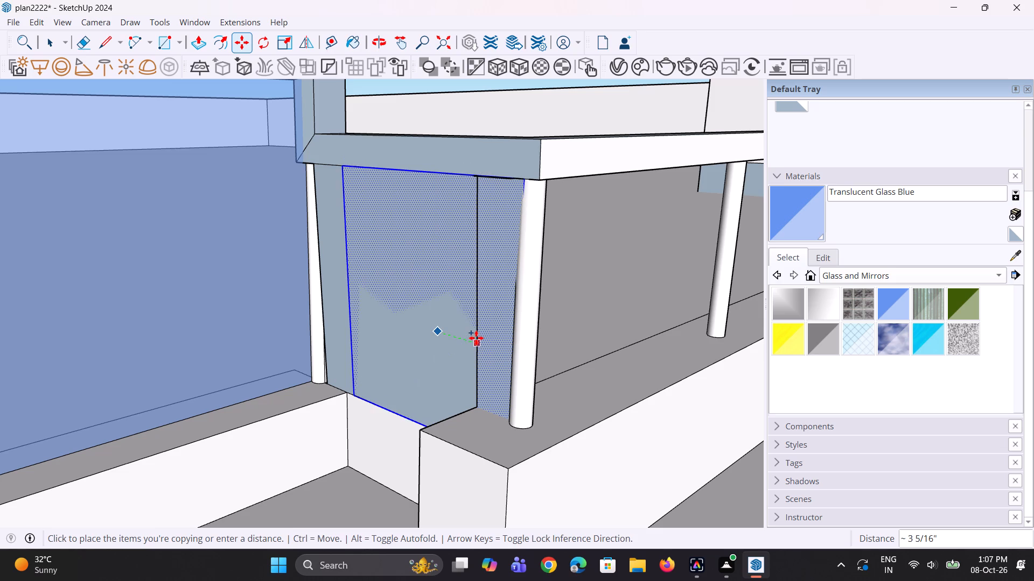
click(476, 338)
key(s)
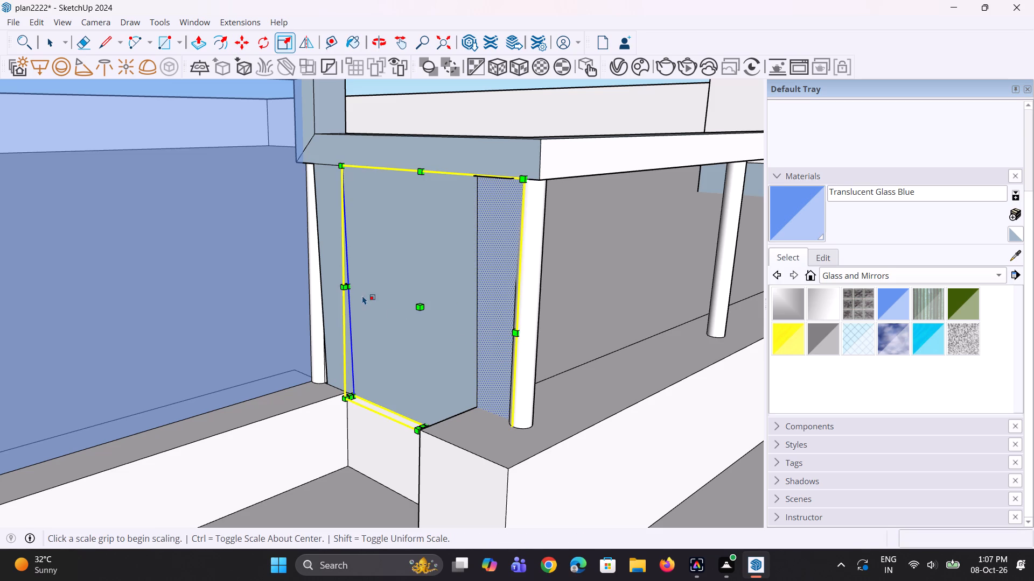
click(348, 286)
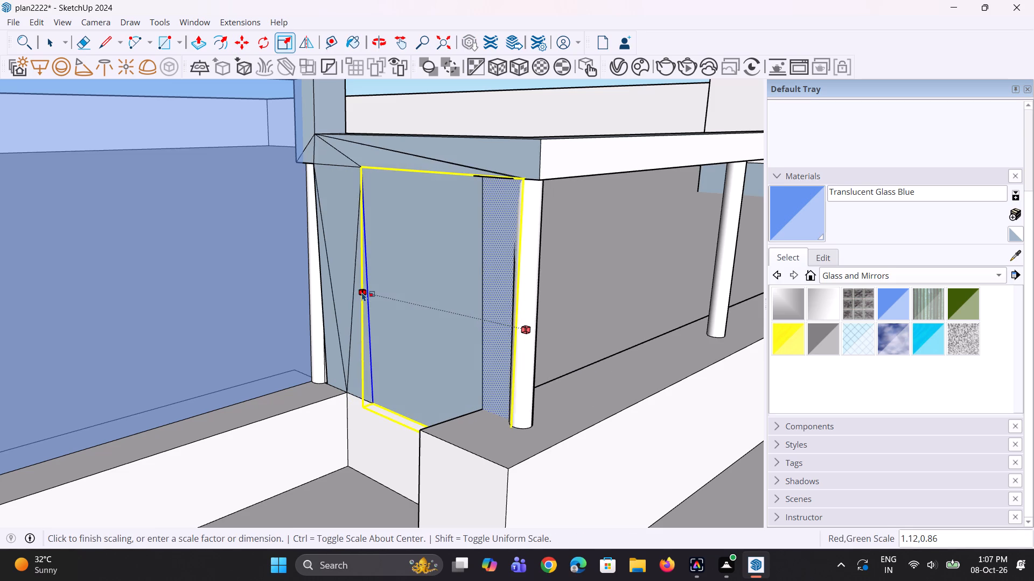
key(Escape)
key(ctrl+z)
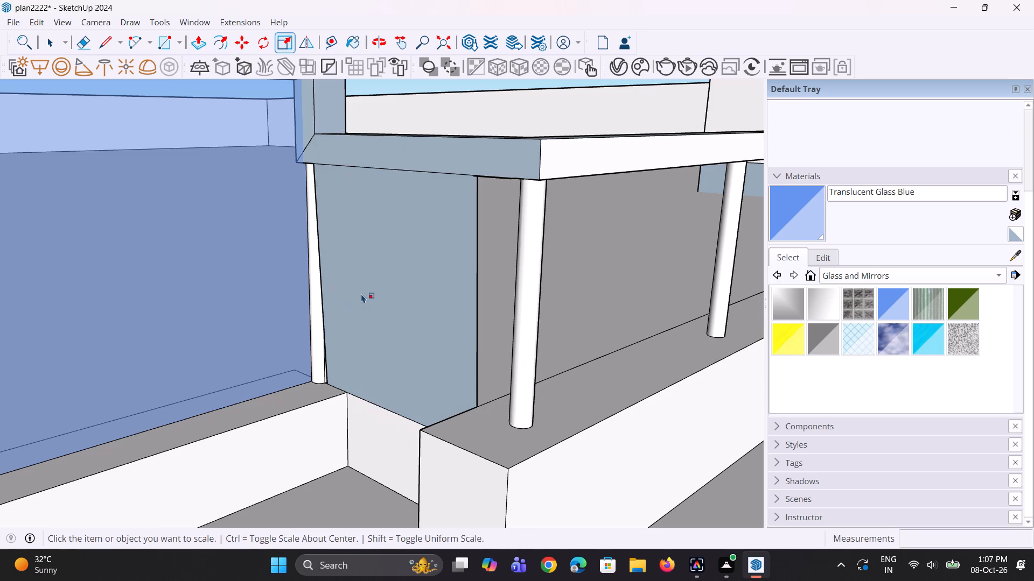
Copy the glass return panel about 6' 10" outward, into the open space in front of the house.
click(360, 295)
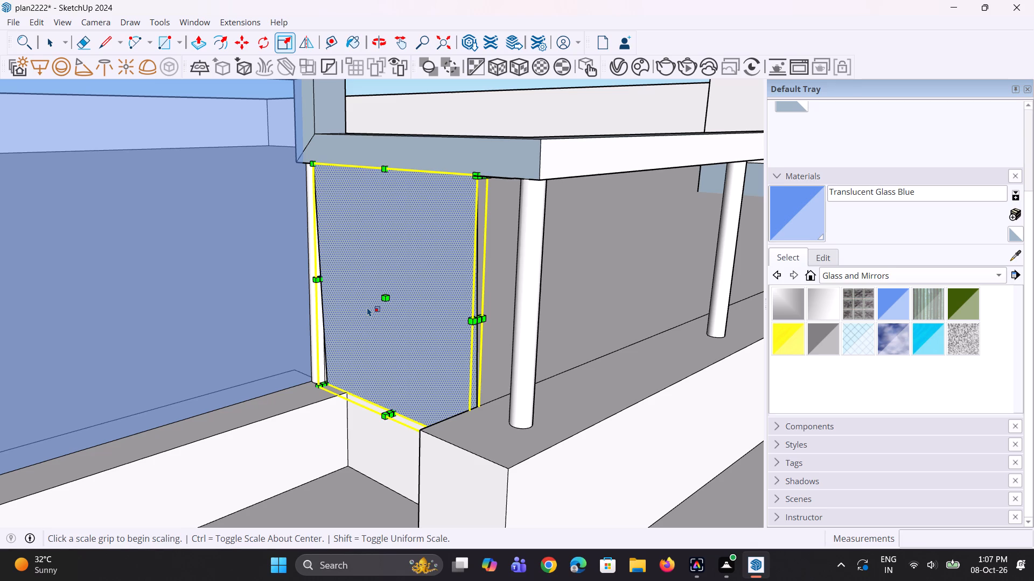
key(Escape)
click(381, 323)
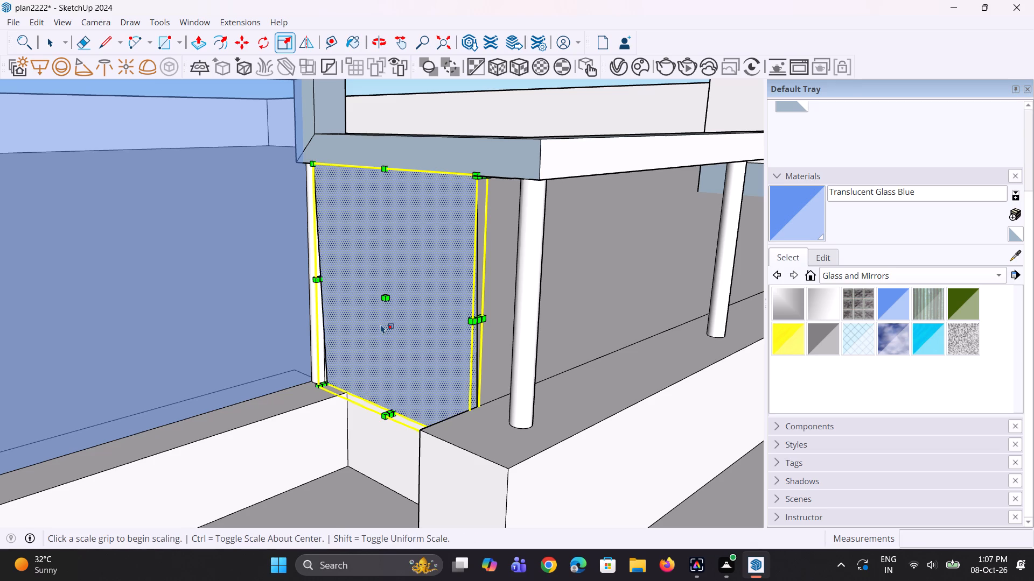
key(space)
key(space)
click(382, 326)
key(comma)
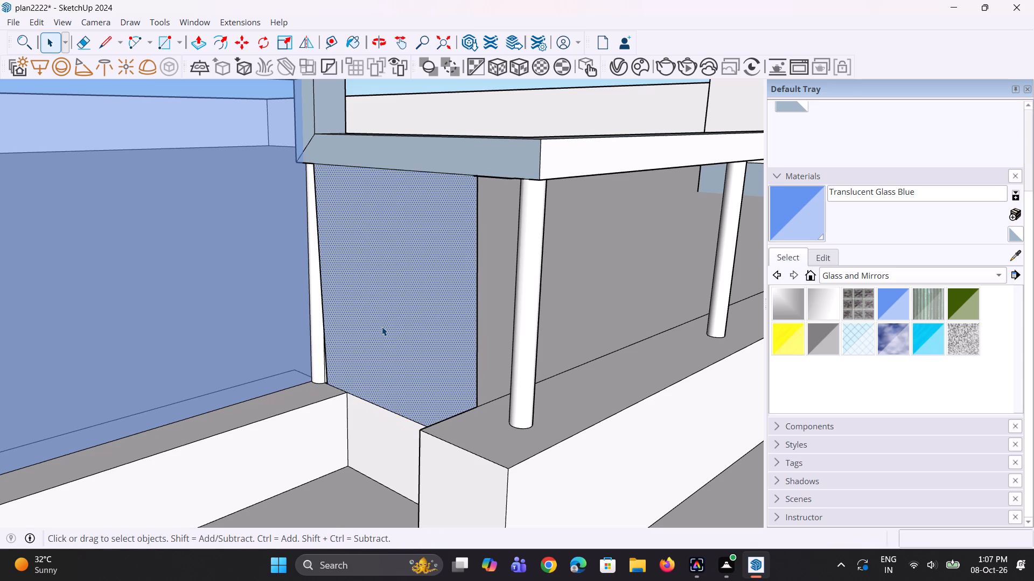
key(m)
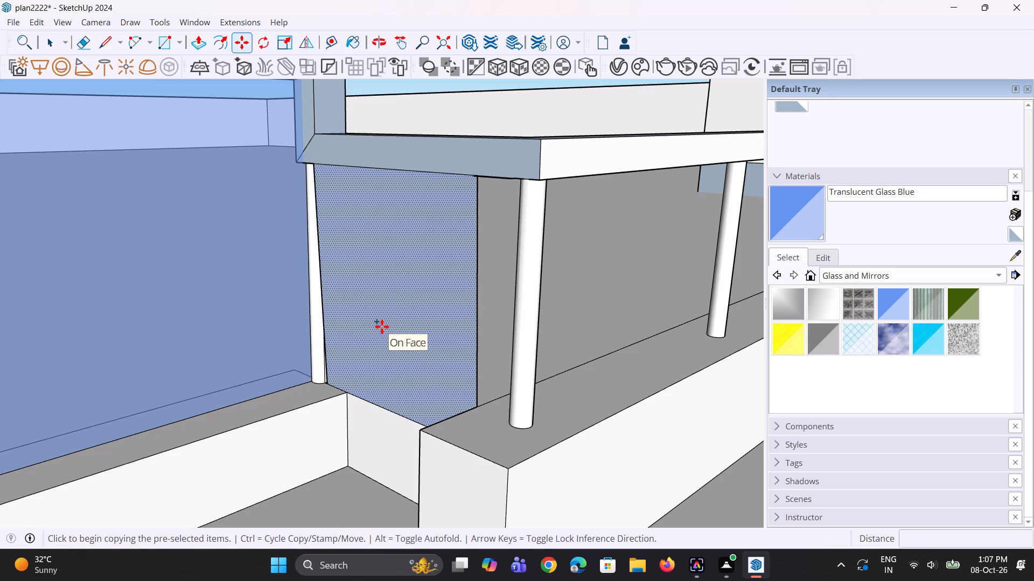
click(382, 327)
scroll(404, 345, down, 8)
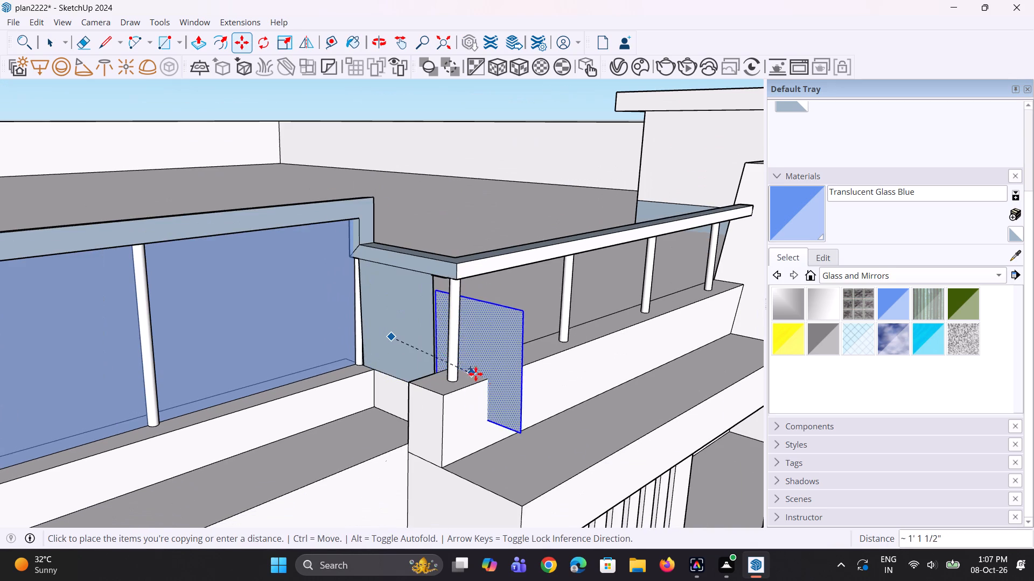
scroll(679, 435, down, 6)
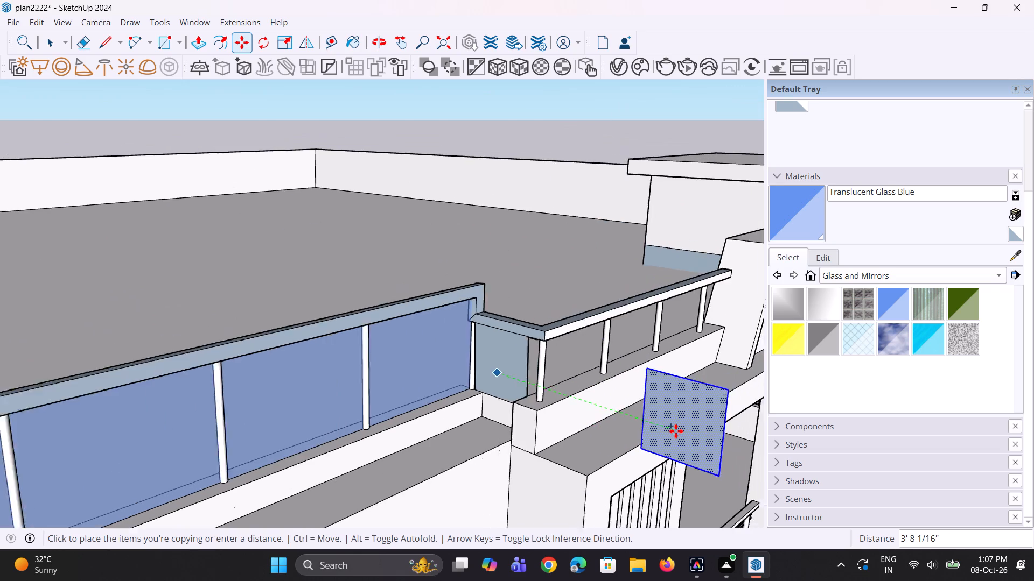
scroll(676, 431, down, 18)
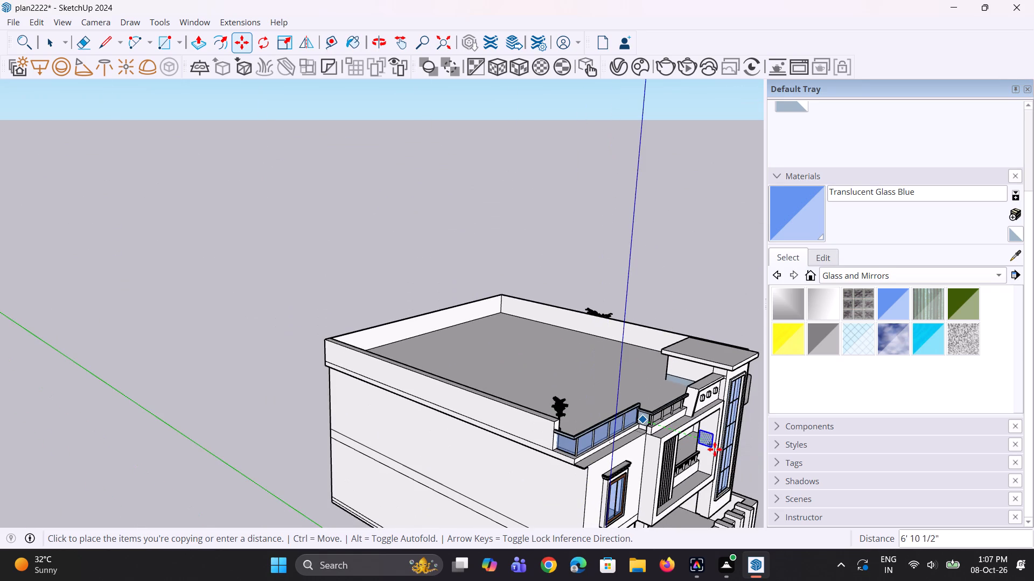
click(707, 441)
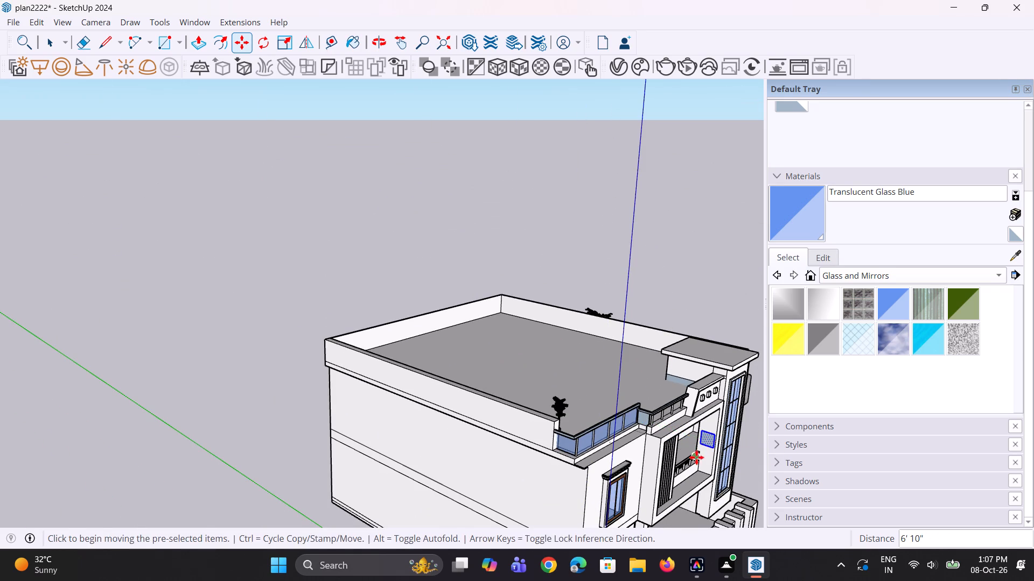
Scale the copied glass panel into a narrow upright strip, with red and green factors of about 2.68 and 0.25.
middle_drag(698, 460, 761, 455)
scroll(737, 426, up, 9)
middle_drag(706, 407, 735, 400)
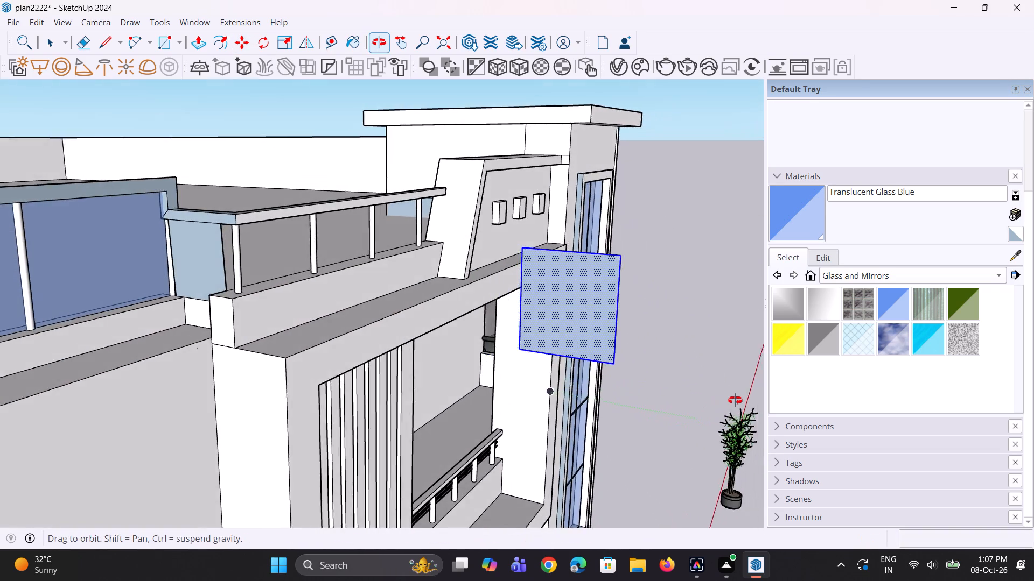
middle_drag(735, 400, 746, 404)
key(s)
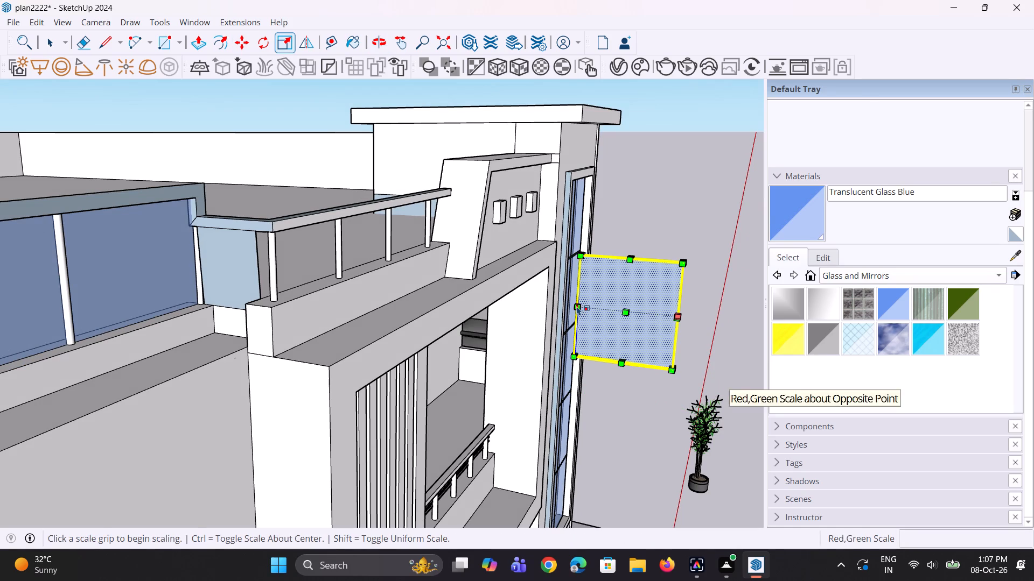
click(577, 306)
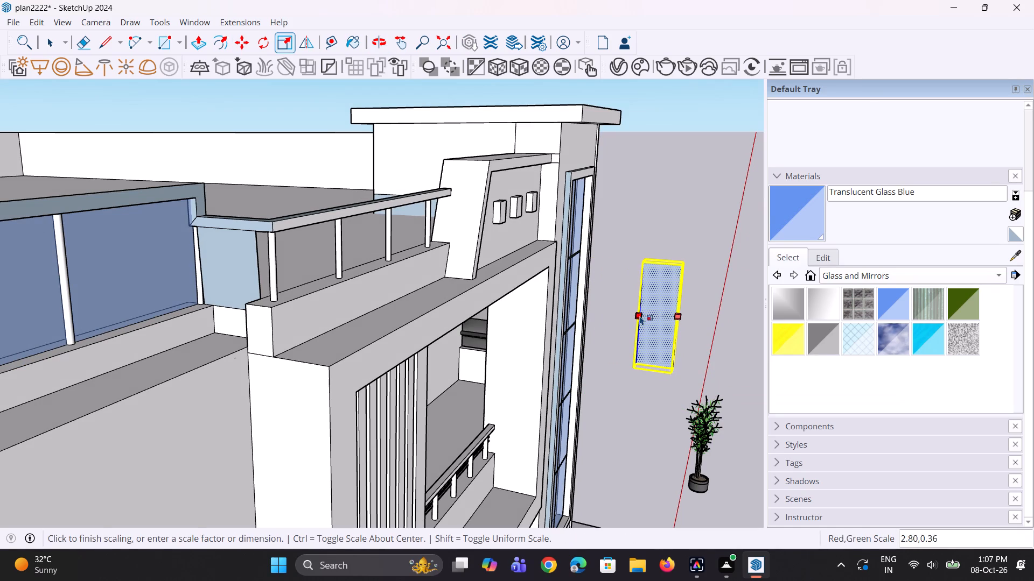
click(652, 316)
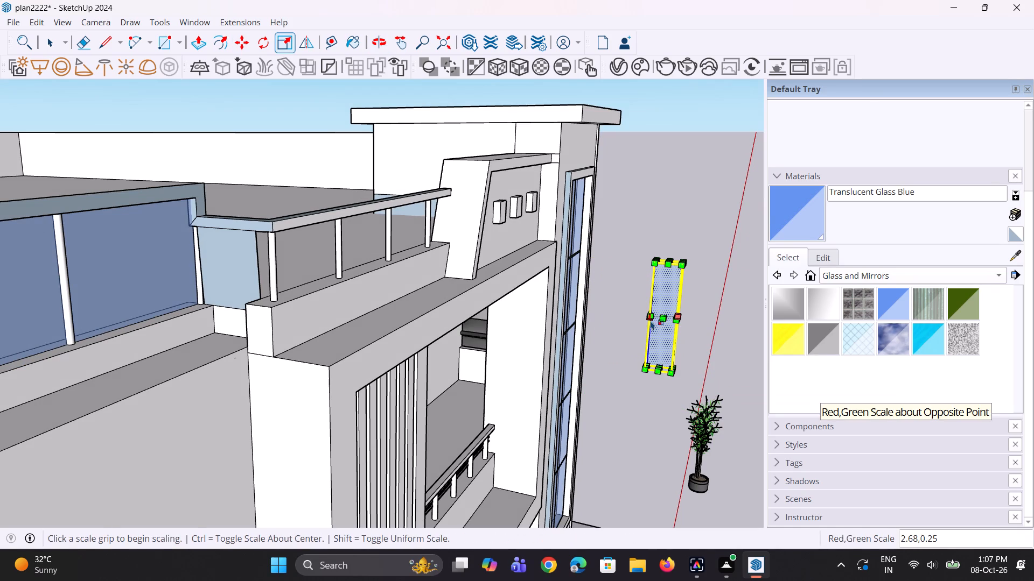
key(space)
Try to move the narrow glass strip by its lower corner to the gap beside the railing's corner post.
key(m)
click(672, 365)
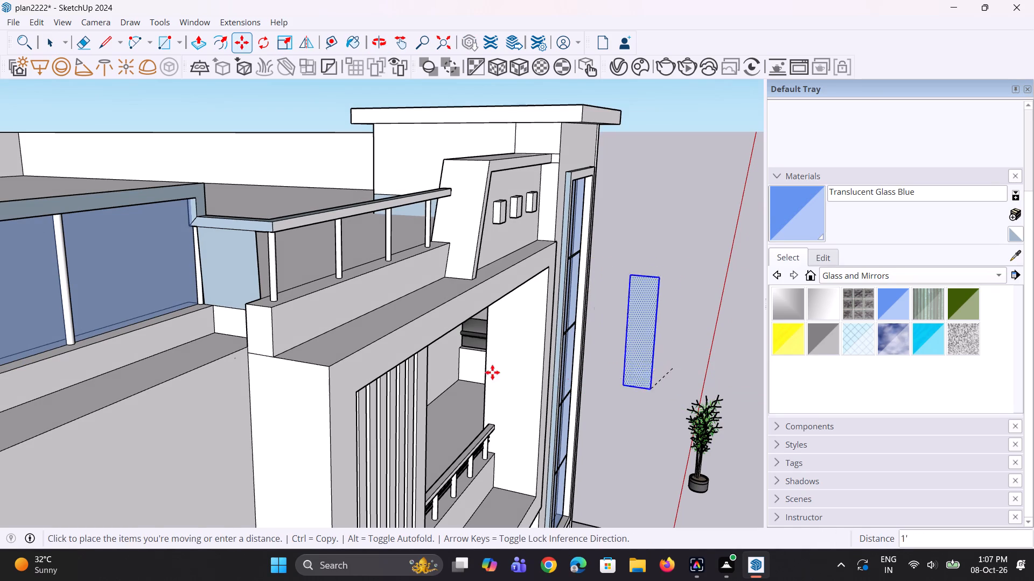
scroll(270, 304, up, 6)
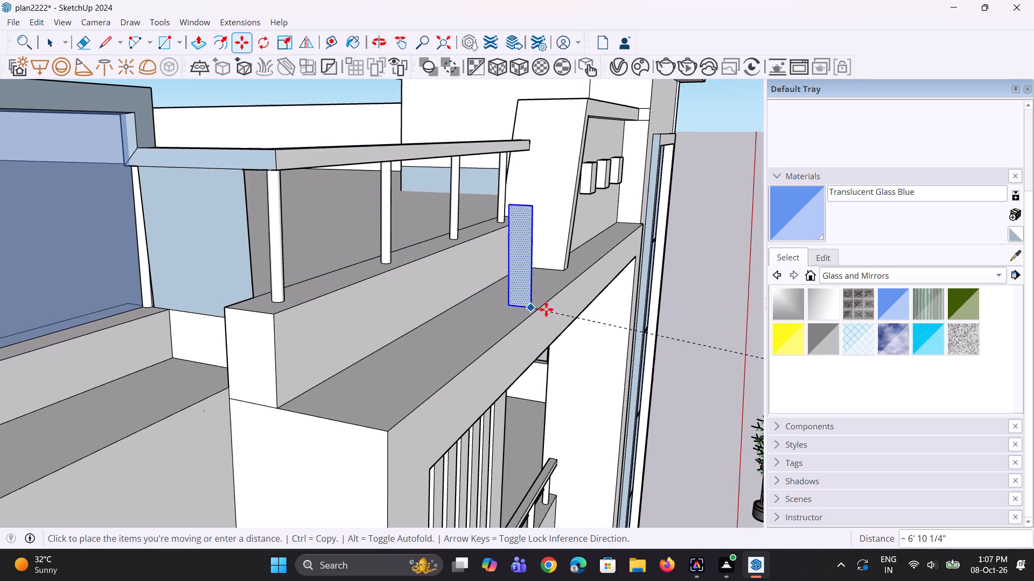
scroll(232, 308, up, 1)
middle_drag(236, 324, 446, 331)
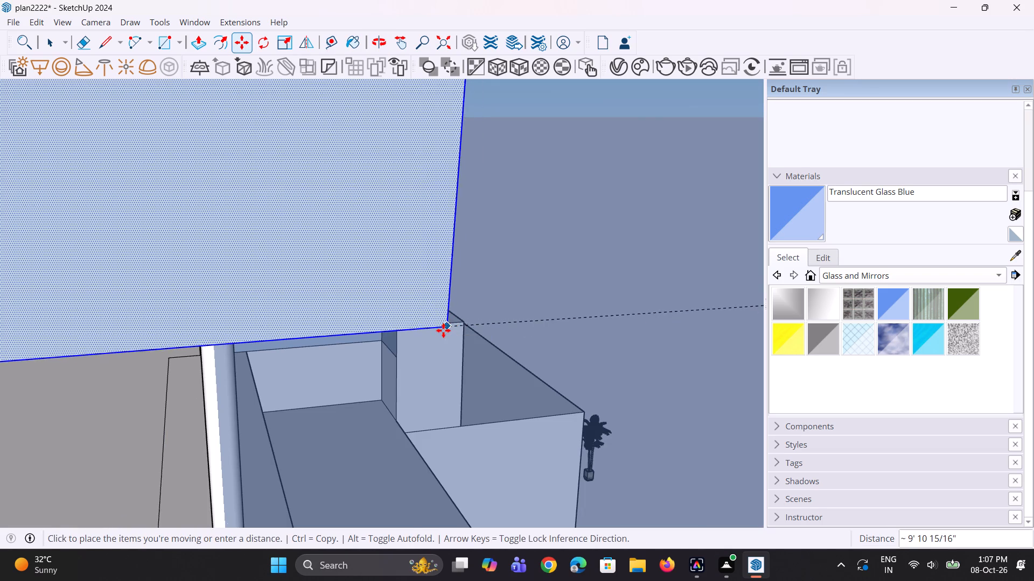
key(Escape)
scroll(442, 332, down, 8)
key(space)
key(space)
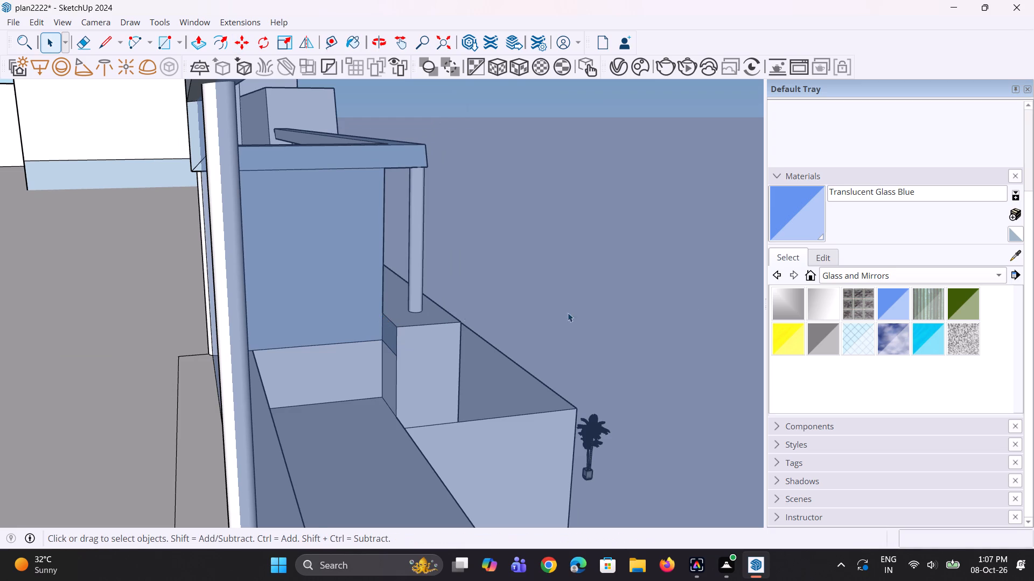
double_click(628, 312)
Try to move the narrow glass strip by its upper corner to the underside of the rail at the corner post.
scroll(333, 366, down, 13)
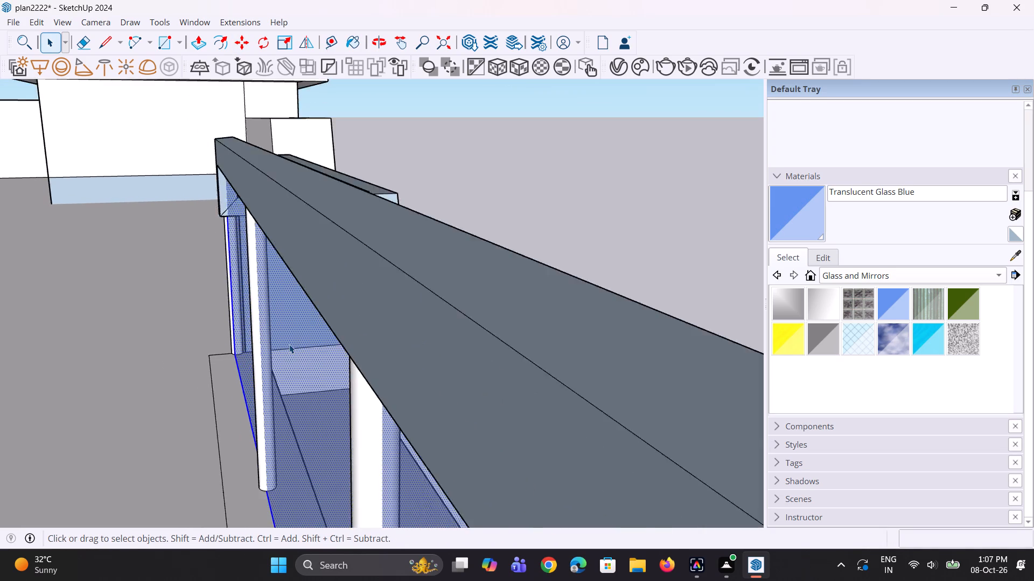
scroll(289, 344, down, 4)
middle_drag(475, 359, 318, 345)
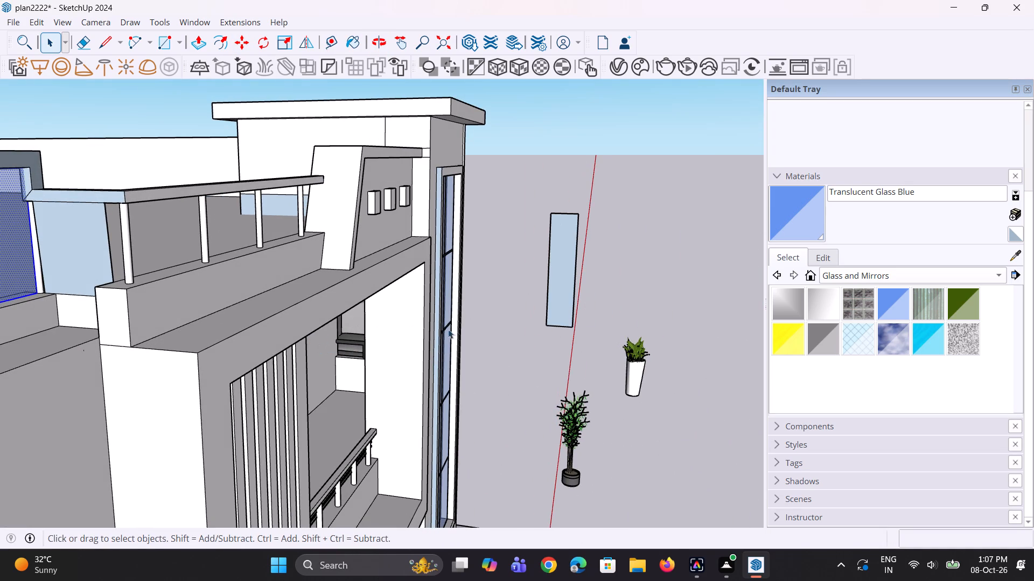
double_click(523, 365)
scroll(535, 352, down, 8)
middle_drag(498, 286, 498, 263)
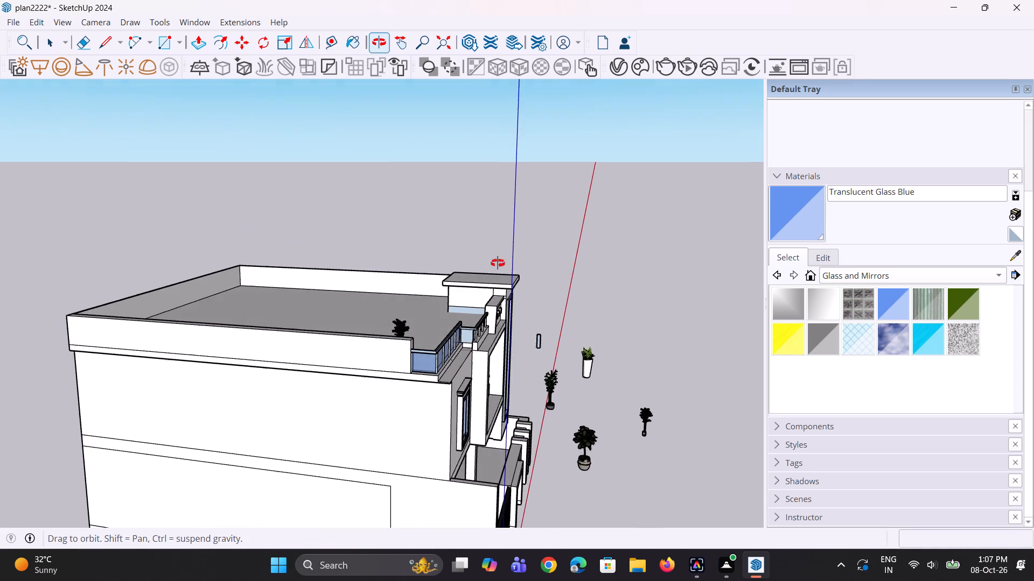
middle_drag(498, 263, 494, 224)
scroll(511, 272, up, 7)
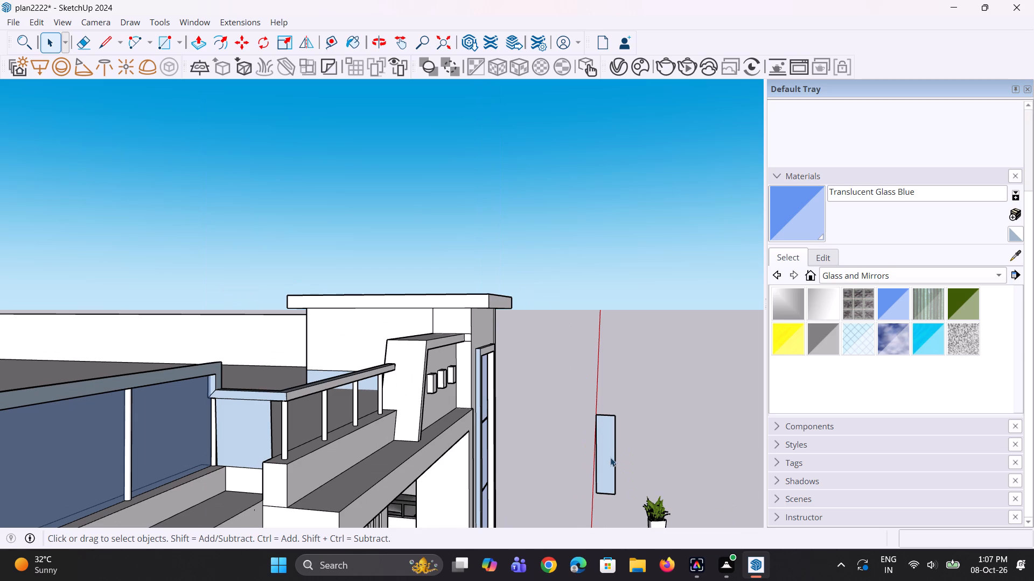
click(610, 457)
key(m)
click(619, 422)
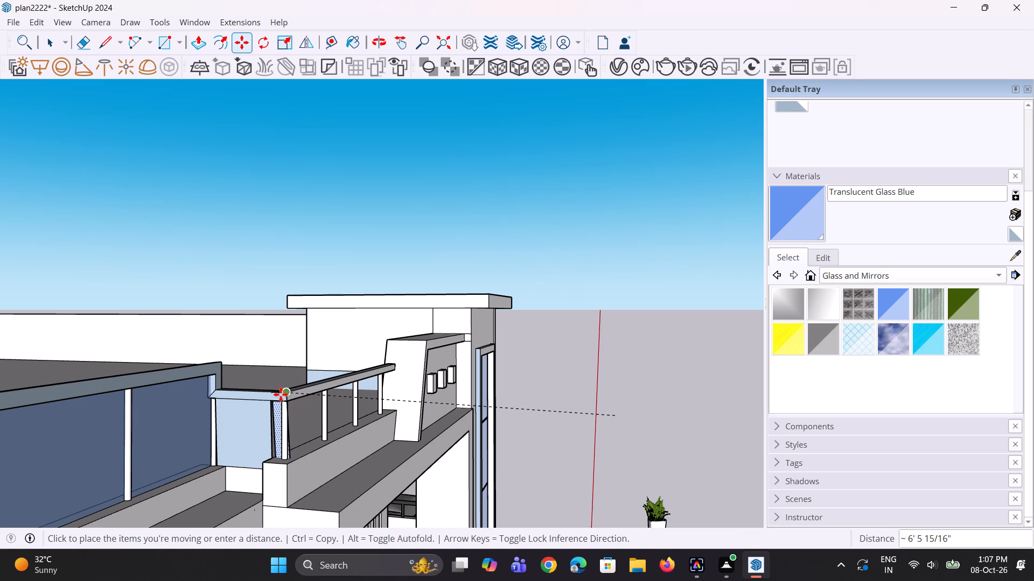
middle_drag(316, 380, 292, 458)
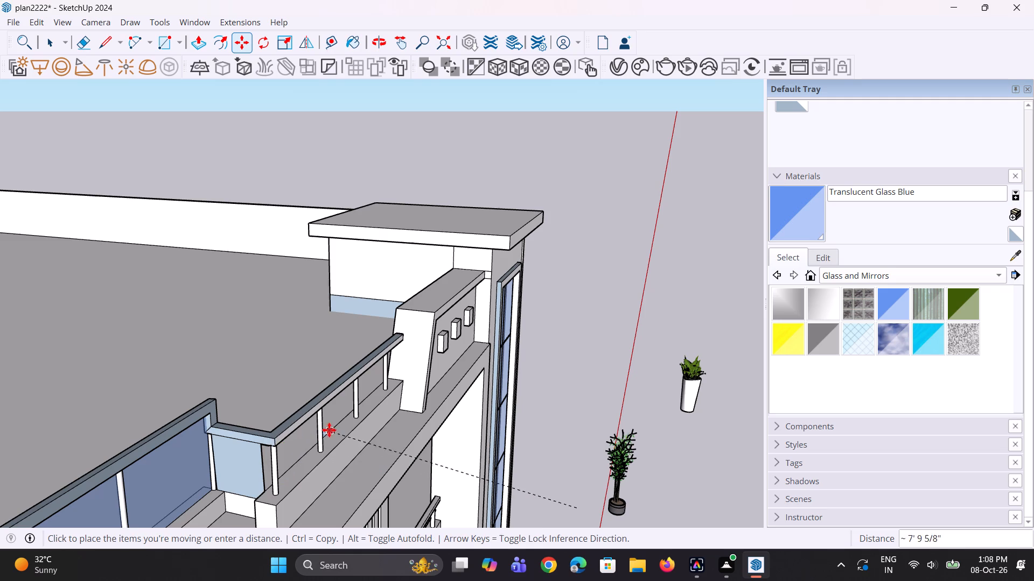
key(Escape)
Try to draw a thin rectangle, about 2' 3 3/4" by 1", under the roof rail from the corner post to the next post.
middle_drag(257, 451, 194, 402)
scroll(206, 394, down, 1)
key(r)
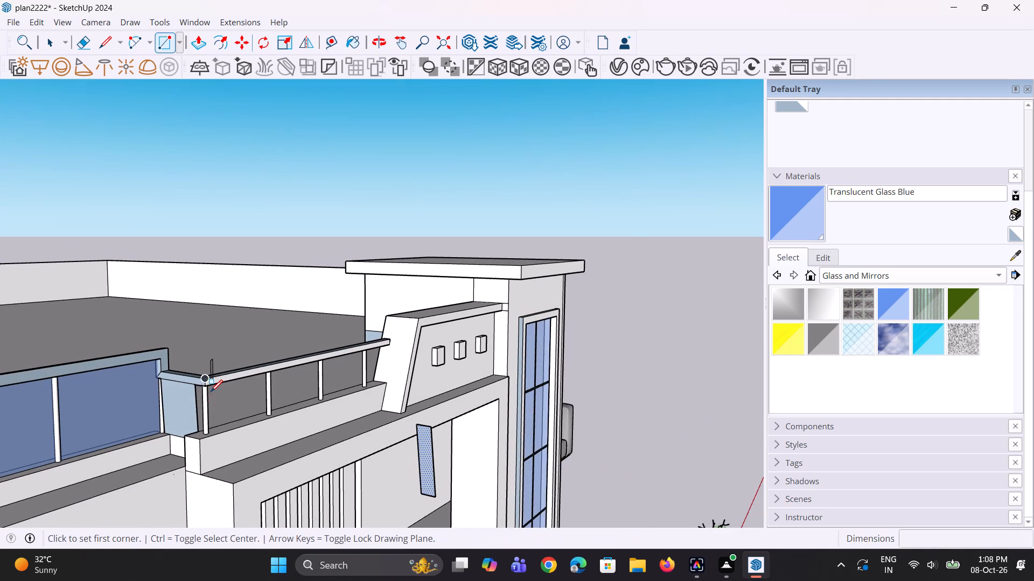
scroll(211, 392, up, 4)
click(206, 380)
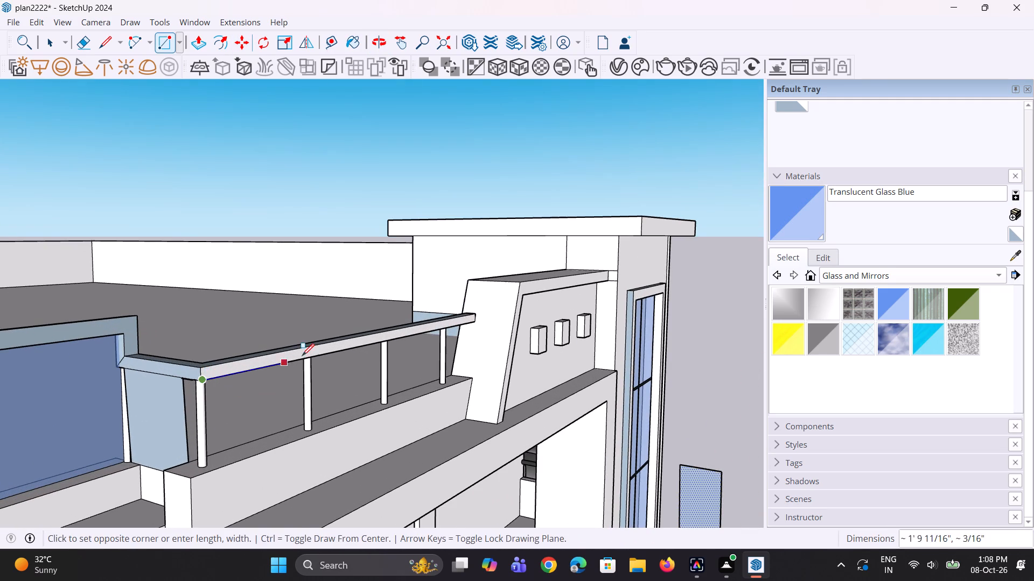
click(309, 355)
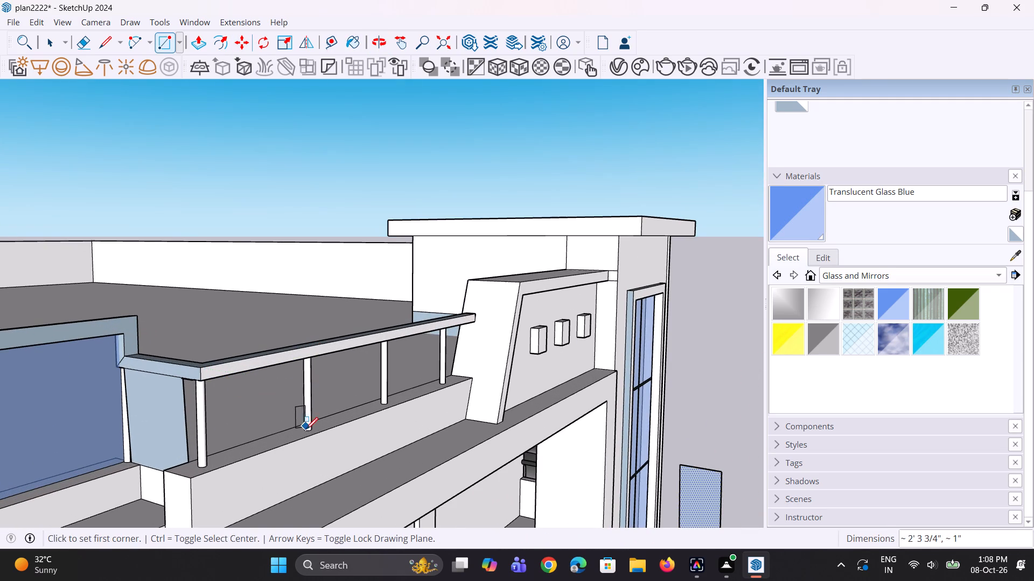
Draw a rectangle about 2' 1 3/4" by 2 7/16" directly under the rail, between the corner post and the next post.
middle_drag(316, 416, 304, 390)
scroll(314, 377, down, 5)
middle_drag(300, 379, 251, 389)
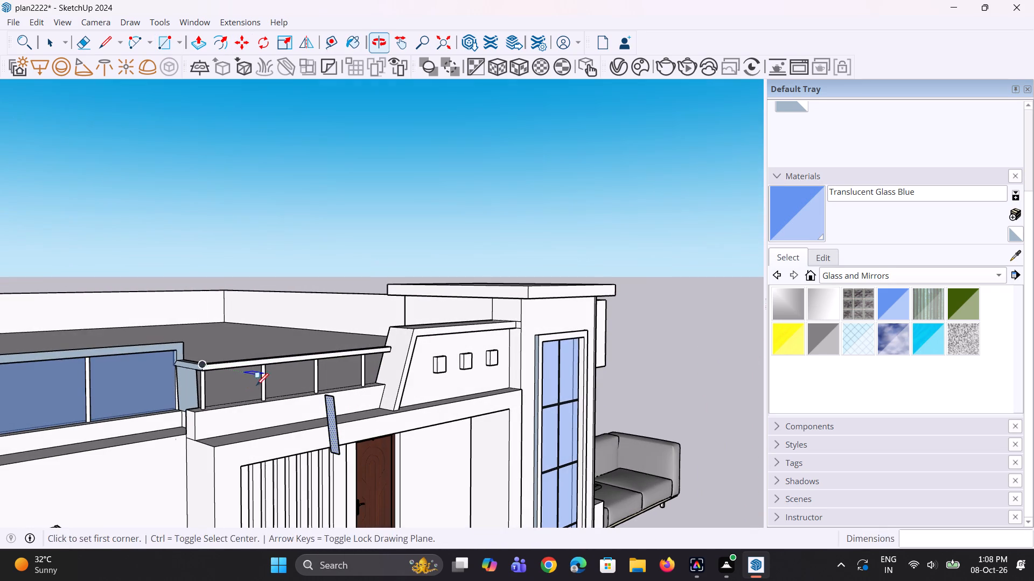
key(space)
key(space)
scroll(191, 389, up, 2)
middle_drag(191, 381, 193, 329)
scroll(193, 329, up, 1)
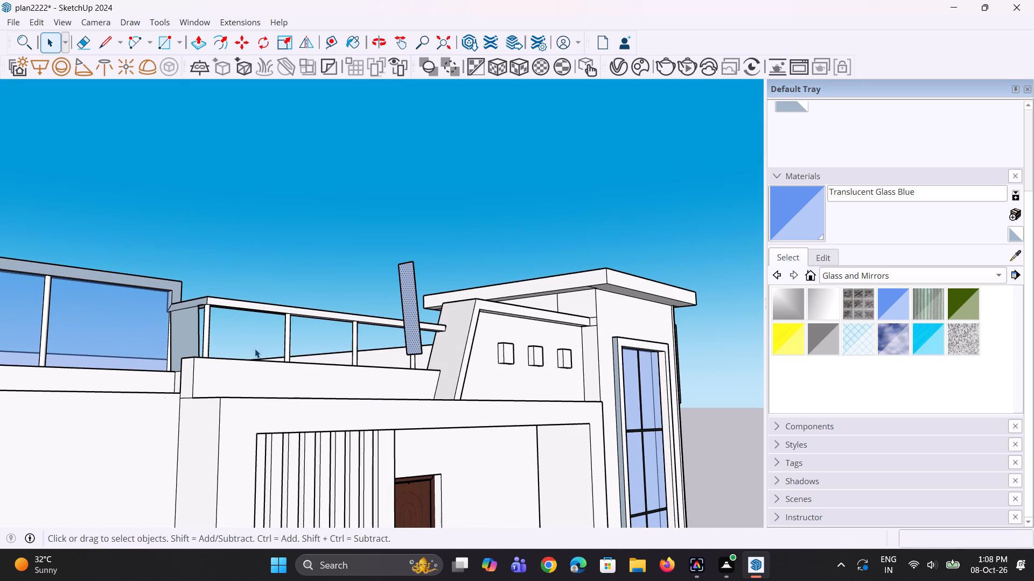
scroll(257, 348, down, 3)
middle_drag(250, 351, 240, 358)
scroll(236, 343, up, 8)
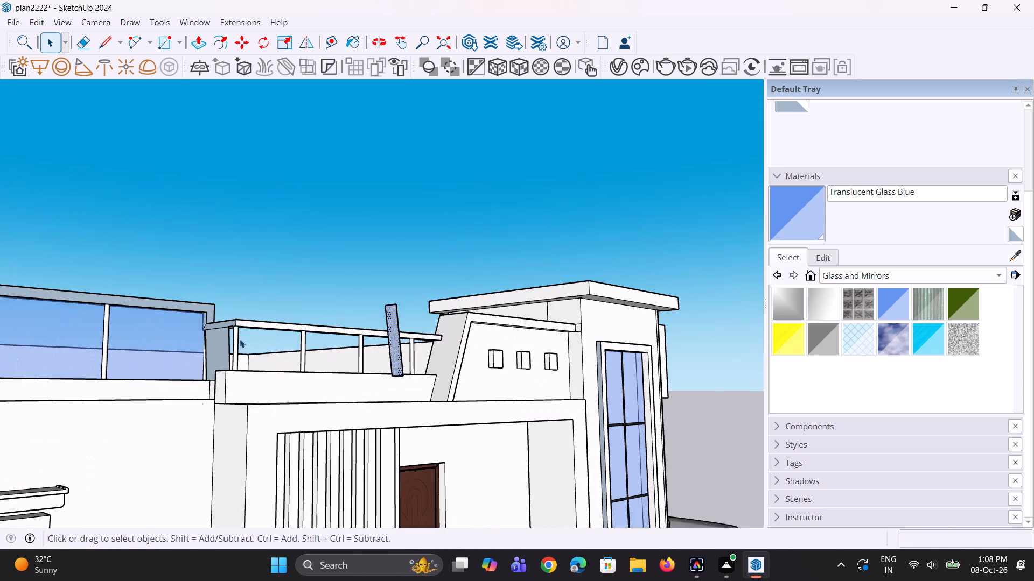
key(r)
scroll(240, 339, up, 2)
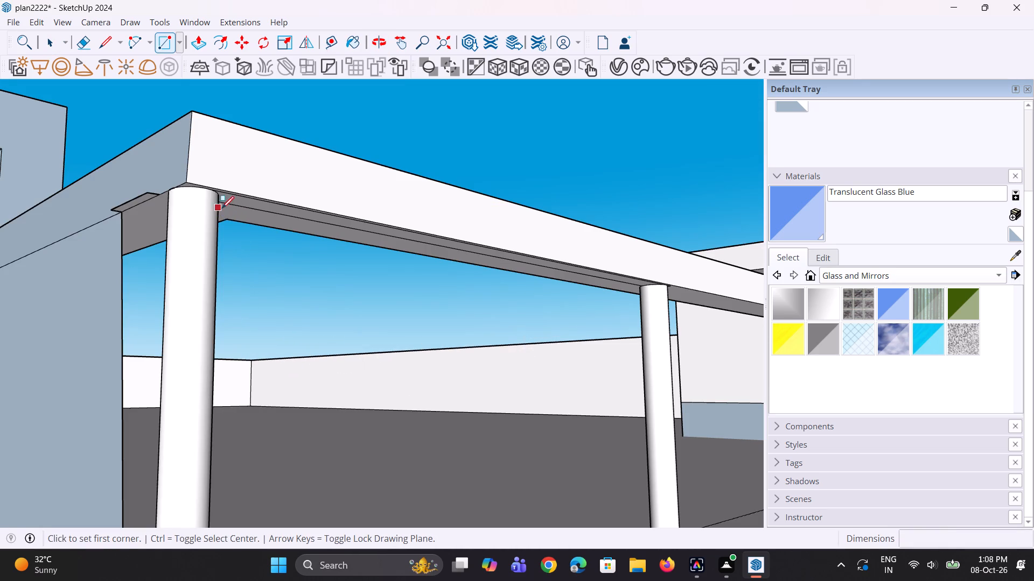
click(218, 203)
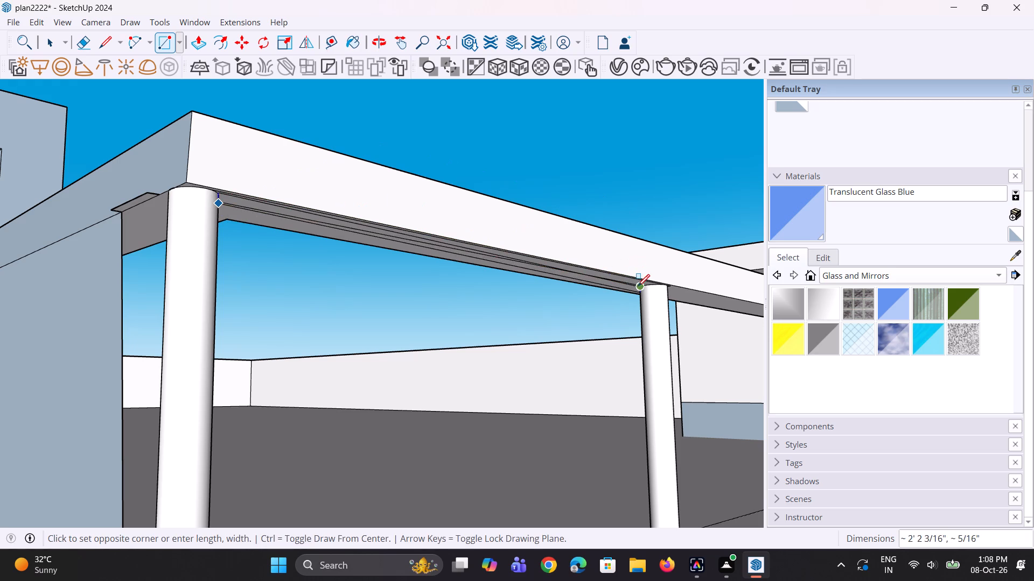
click(641, 287)
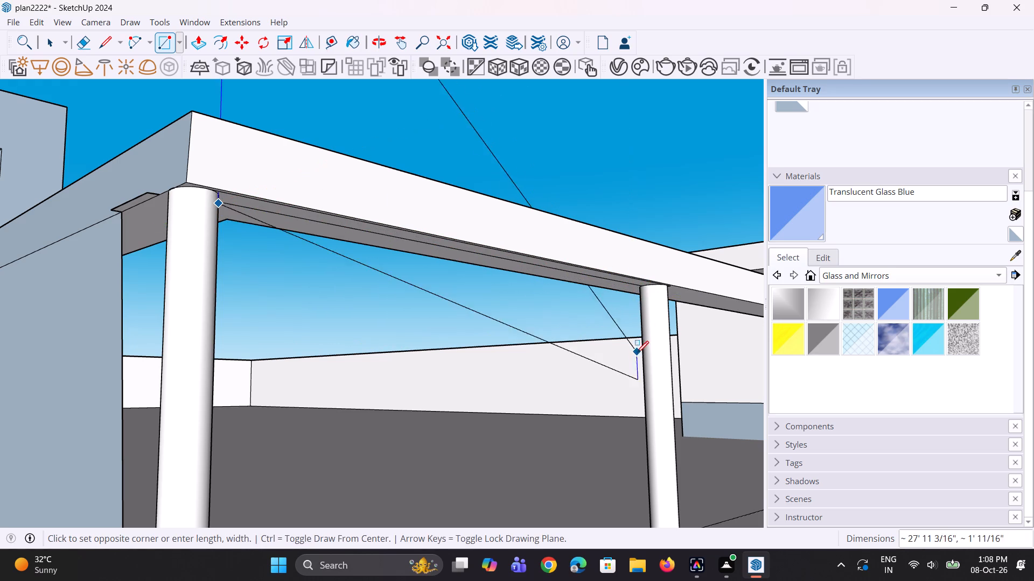
click(644, 337)
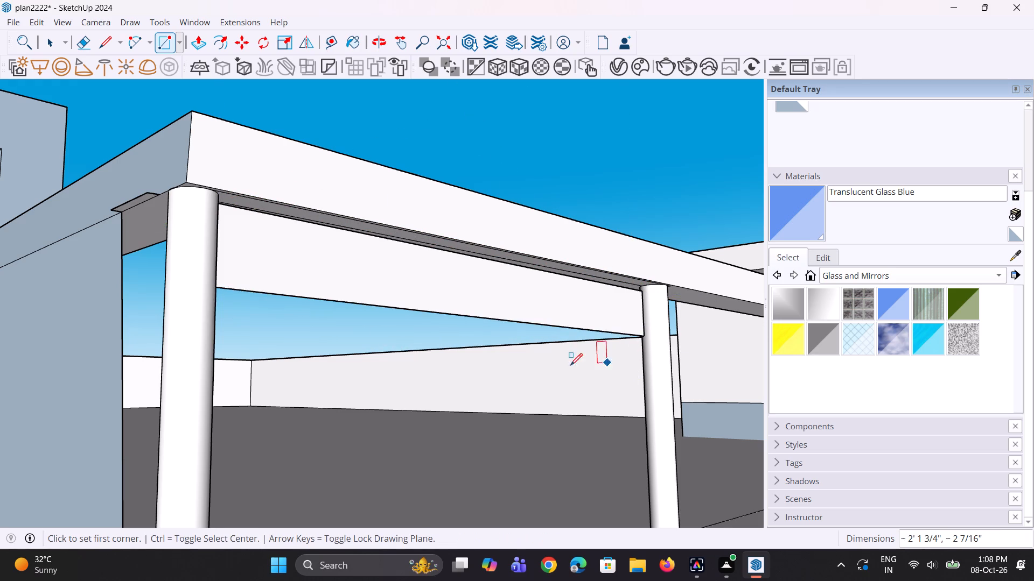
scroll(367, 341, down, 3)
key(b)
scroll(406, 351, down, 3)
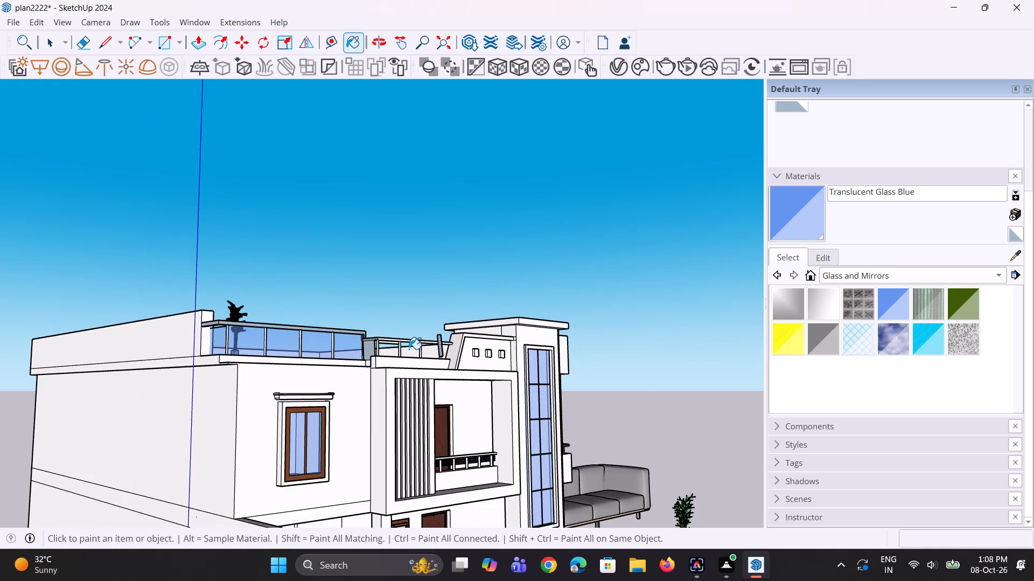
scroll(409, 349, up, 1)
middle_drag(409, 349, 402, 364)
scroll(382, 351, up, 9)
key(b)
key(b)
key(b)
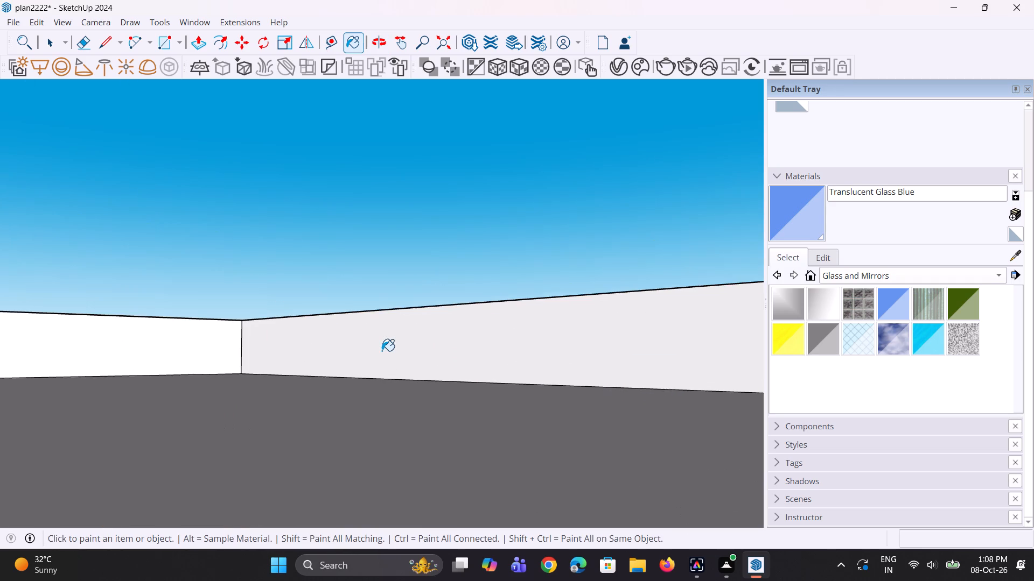
Stretch the new panel by moving its lower edge down about 11 7/8" to the parapet top between the two posts.
scroll(382, 351, down, 4)
key(space)
key(space)
click(388, 333)
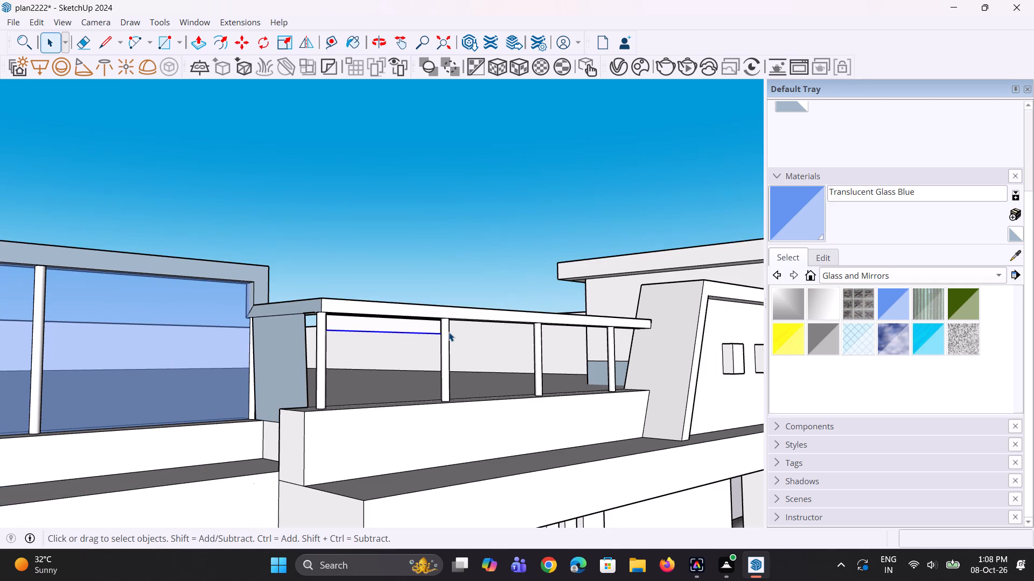
scroll(449, 332, up, 2)
key(m)
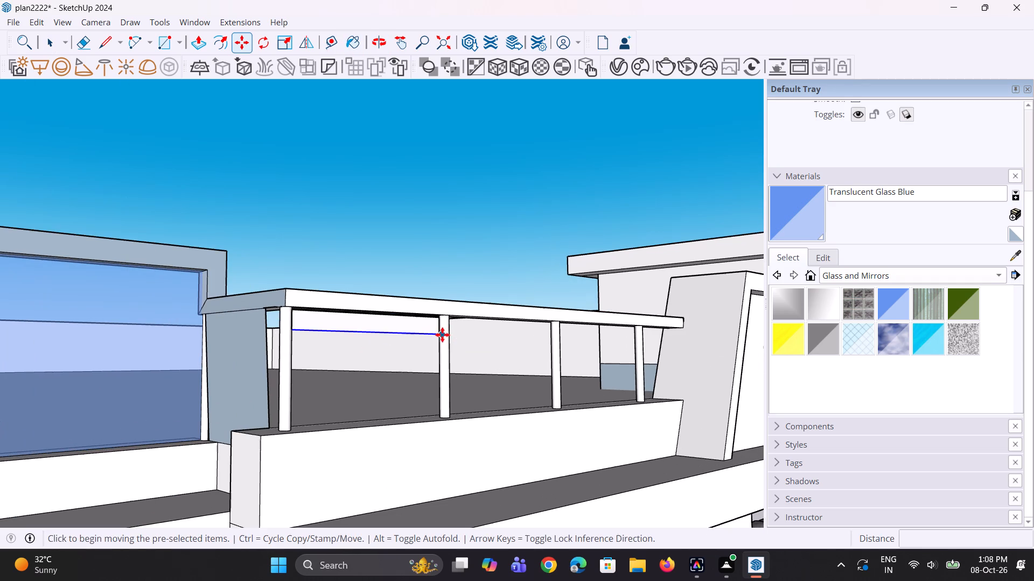
click(439, 336)
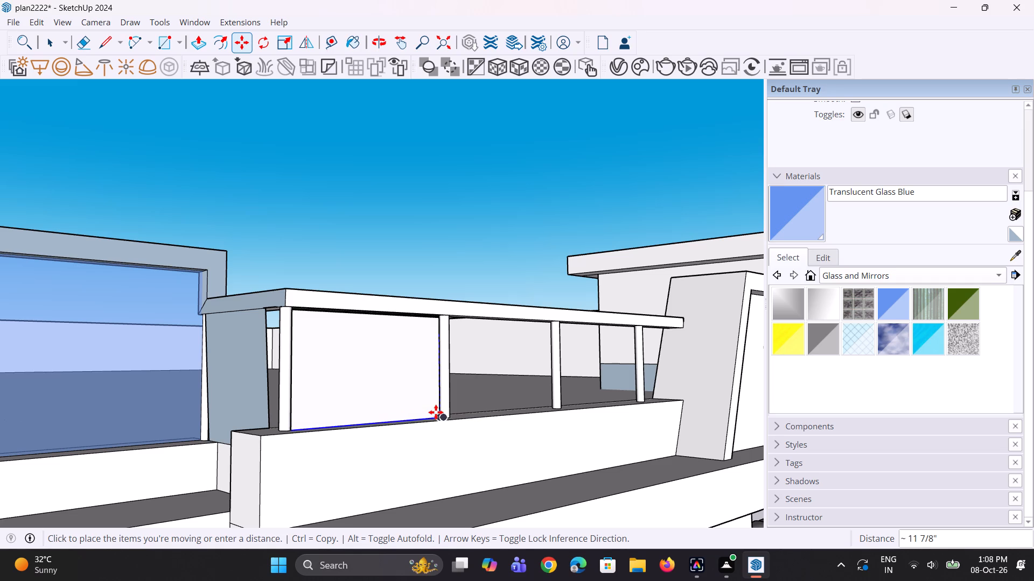
click(436, 412)
key(space)
key(v)
scroll(507, 404, up, 1)
middle_drag(507, 404, 461, 422)
key(space)
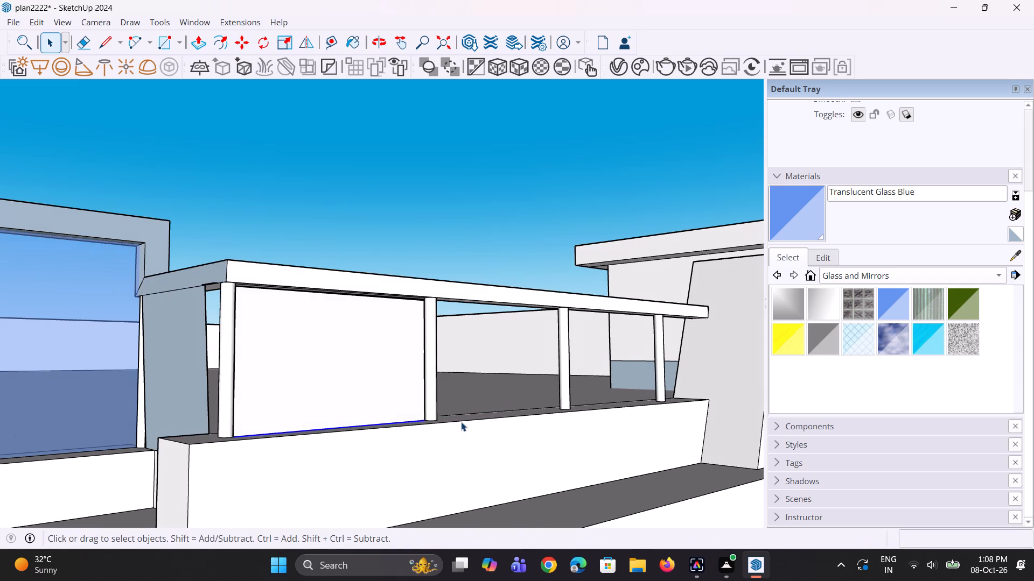
middle_drag(461, 422, 454, 424)
key(space)
key(space)
key(space)
scroll(418, 389, up, 2)
click(493, 225)
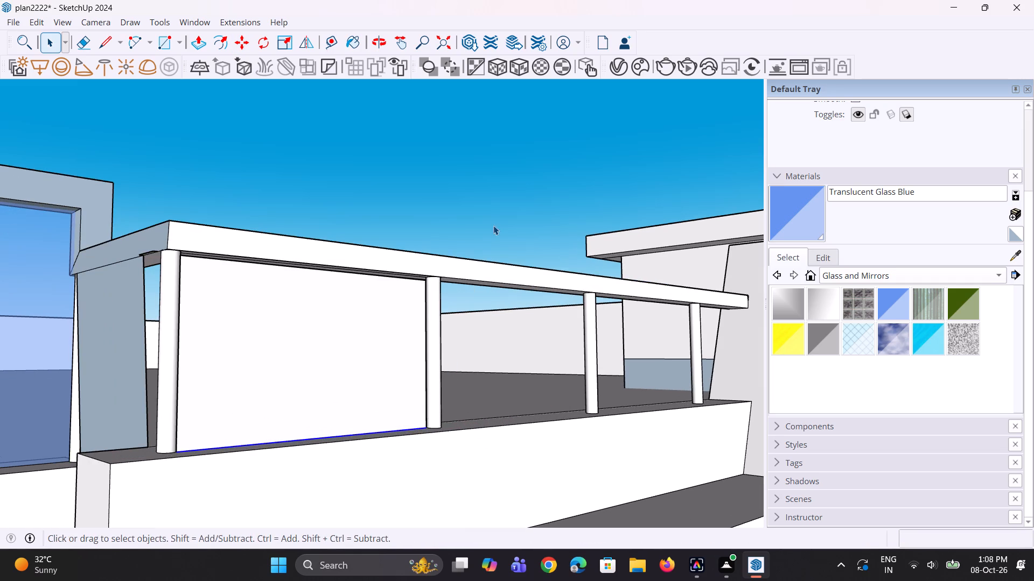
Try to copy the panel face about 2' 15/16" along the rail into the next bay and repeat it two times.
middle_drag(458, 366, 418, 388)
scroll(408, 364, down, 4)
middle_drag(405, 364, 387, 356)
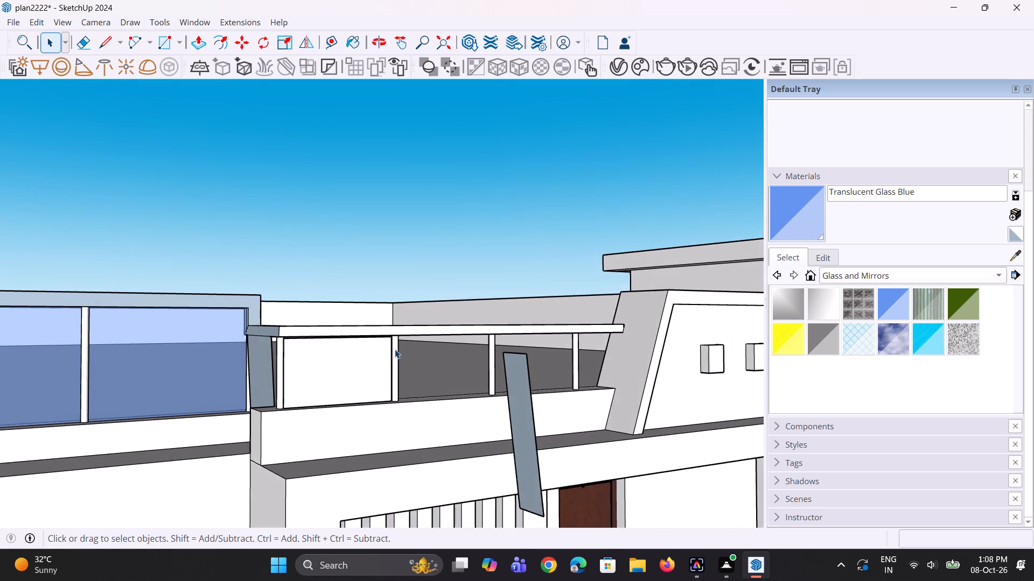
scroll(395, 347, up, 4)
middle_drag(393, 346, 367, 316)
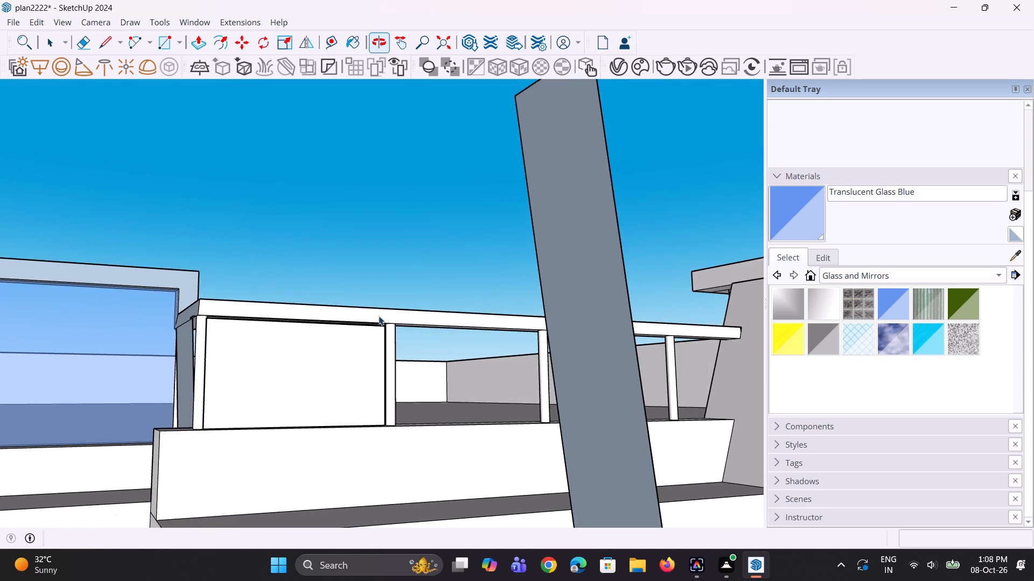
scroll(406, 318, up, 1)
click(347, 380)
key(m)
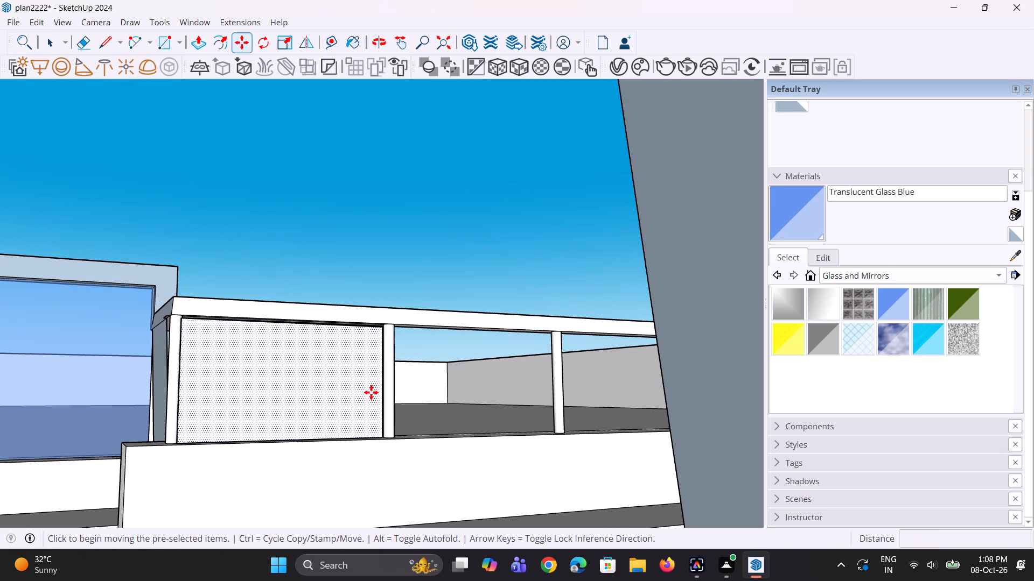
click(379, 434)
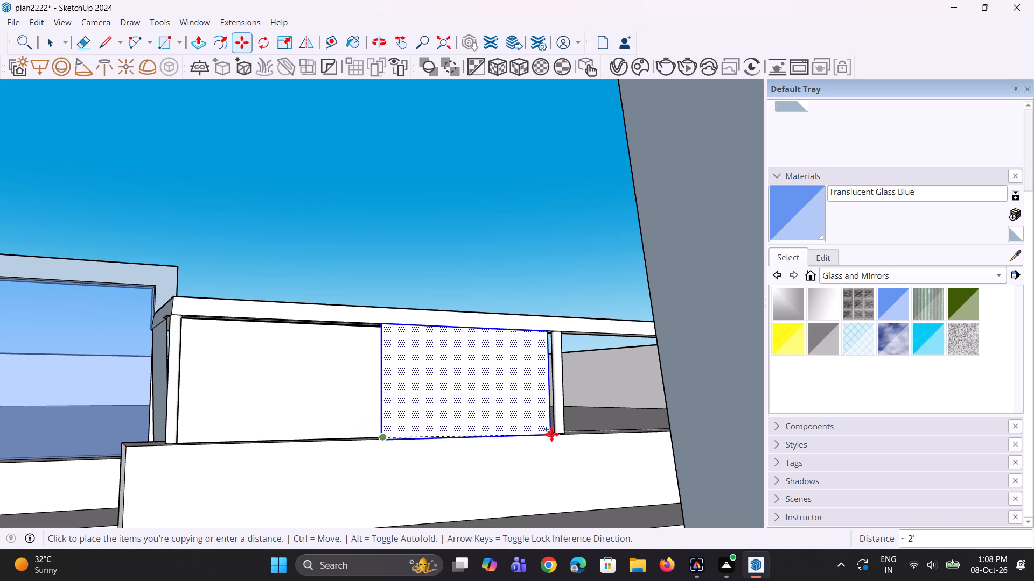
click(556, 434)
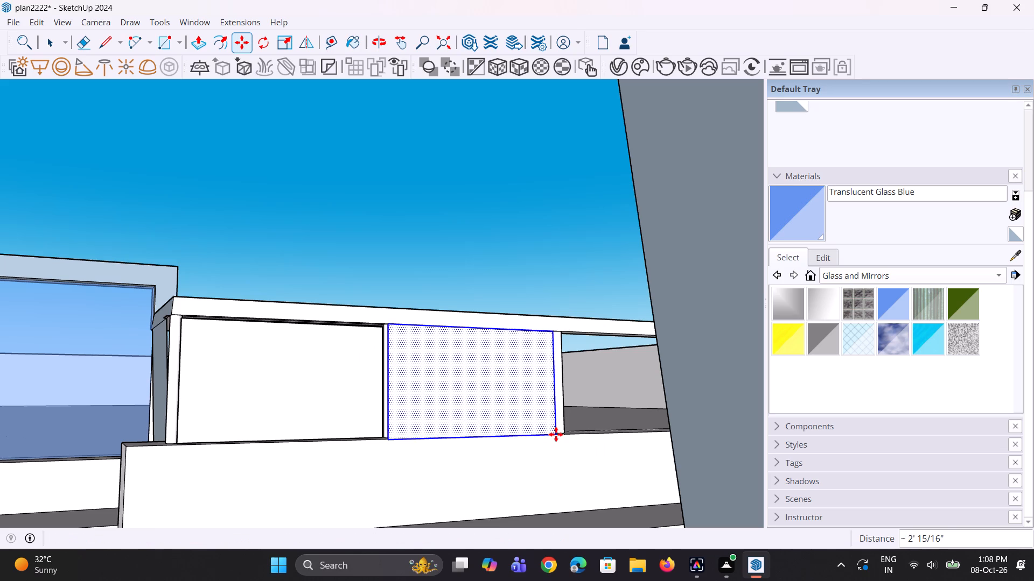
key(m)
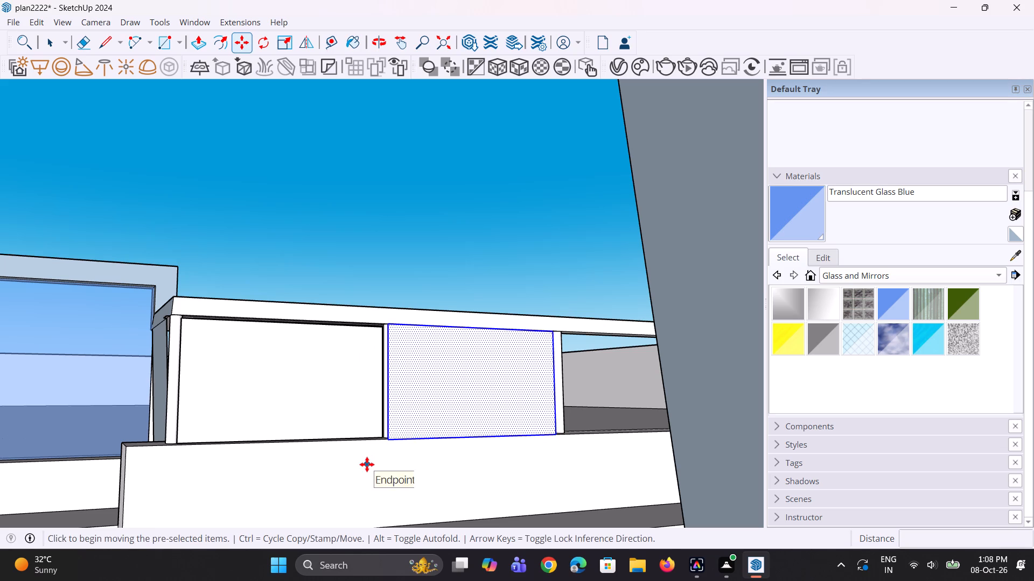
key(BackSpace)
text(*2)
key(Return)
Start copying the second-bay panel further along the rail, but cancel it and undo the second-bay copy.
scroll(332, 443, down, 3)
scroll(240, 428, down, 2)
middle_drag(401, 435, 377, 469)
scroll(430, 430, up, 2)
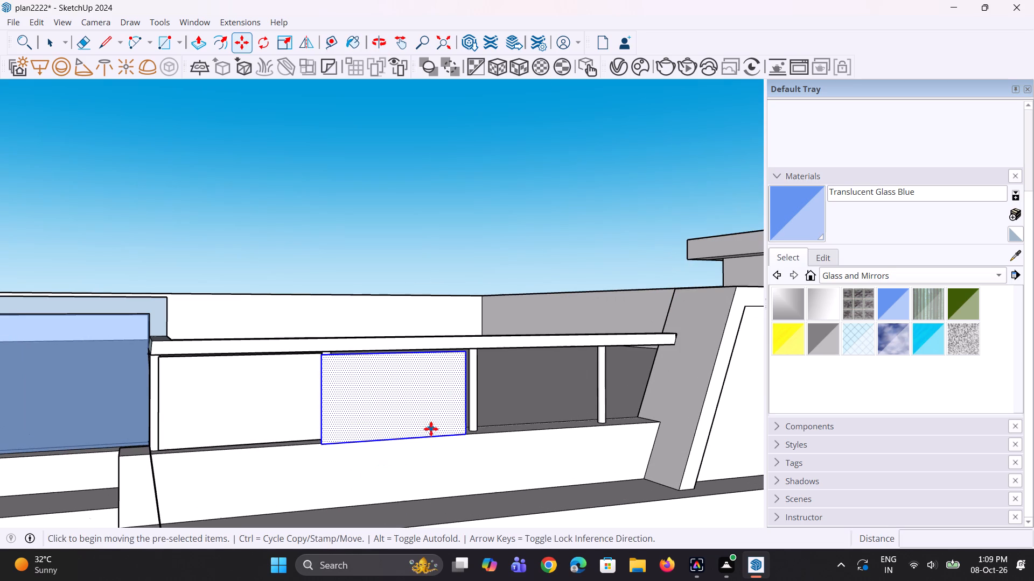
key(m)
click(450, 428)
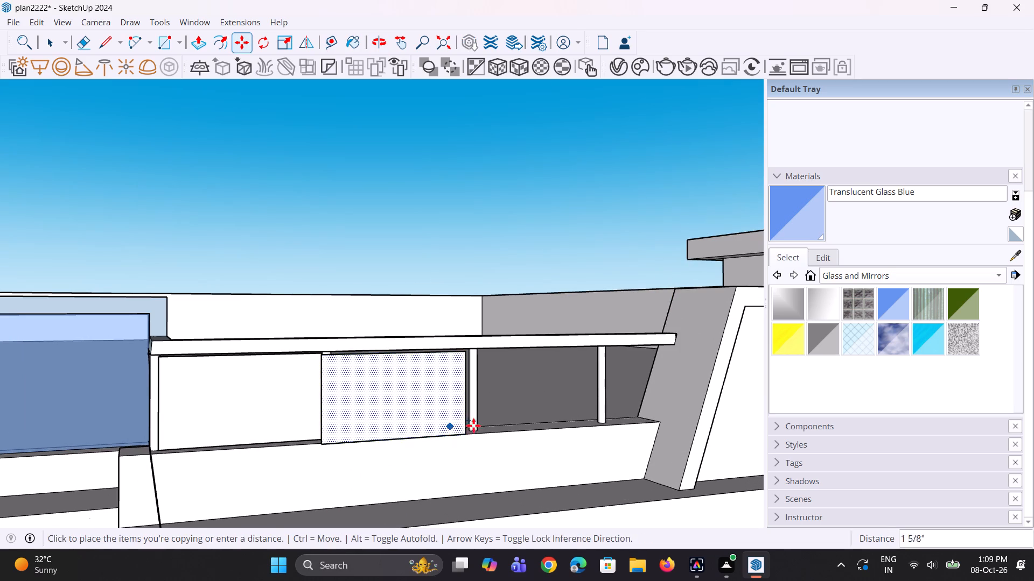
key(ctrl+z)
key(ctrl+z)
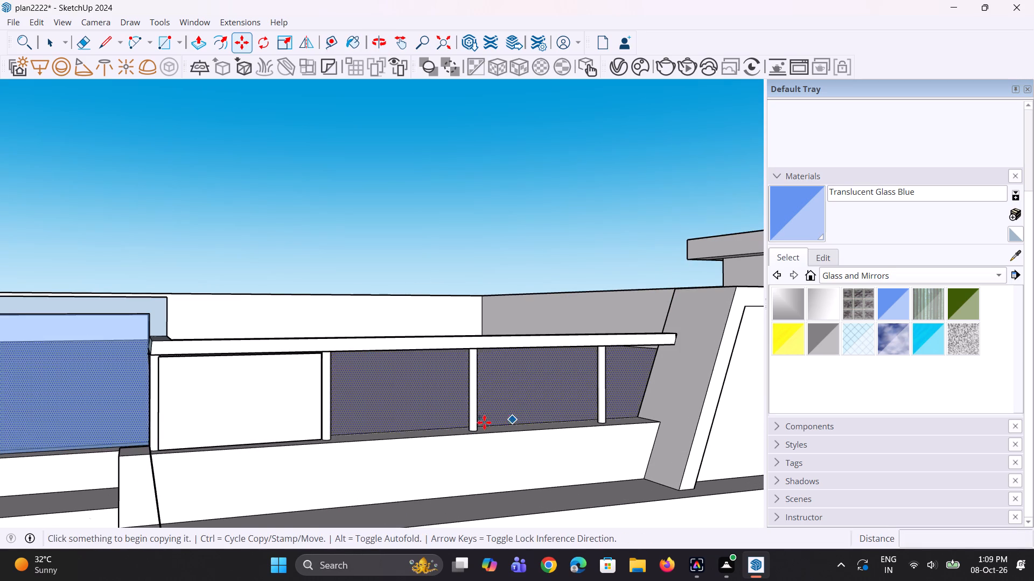
Copy the first bay's panel 2' 3 1/2" along the rail and repeat the copy two times to fill the next bays.
middle_drag(477, 425, 338, 507)
key(space)
key(space)
click(282, 412)
scroll(282, 412, up, 1)
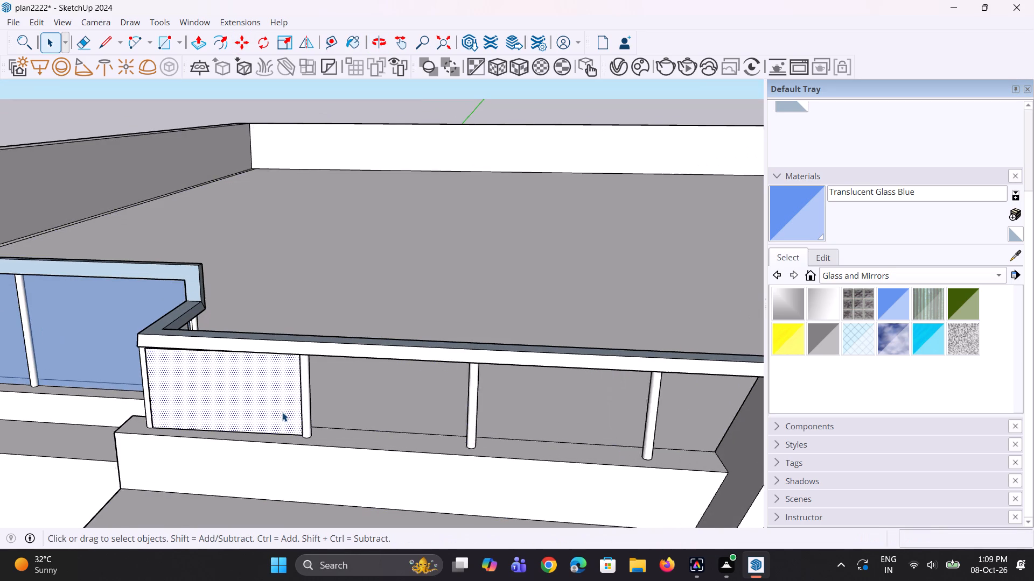
scroll(282, 412, up, 1)
key(m)
click(280, 413)
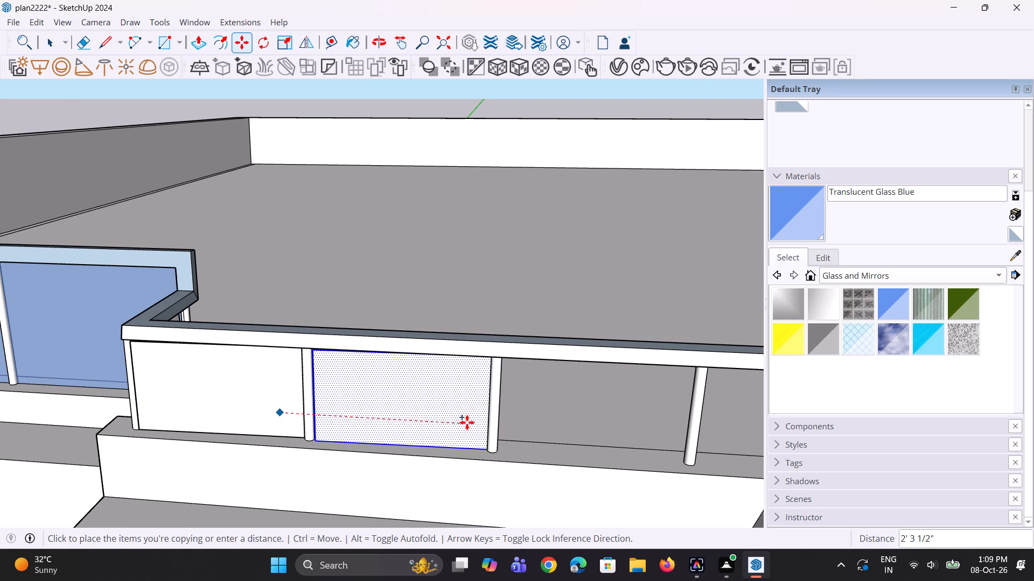
click(467, 422)
text(*2)
key(Return)
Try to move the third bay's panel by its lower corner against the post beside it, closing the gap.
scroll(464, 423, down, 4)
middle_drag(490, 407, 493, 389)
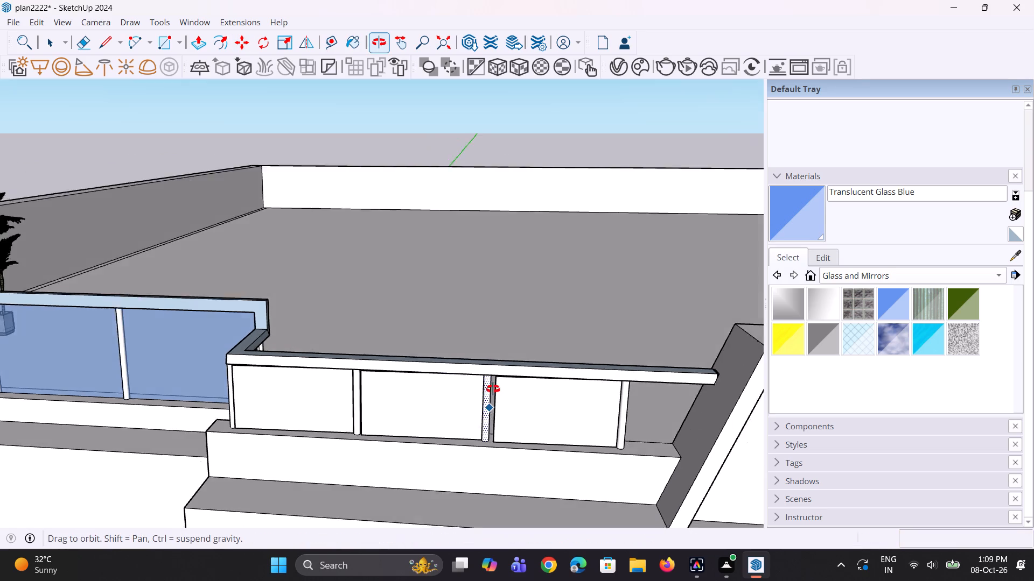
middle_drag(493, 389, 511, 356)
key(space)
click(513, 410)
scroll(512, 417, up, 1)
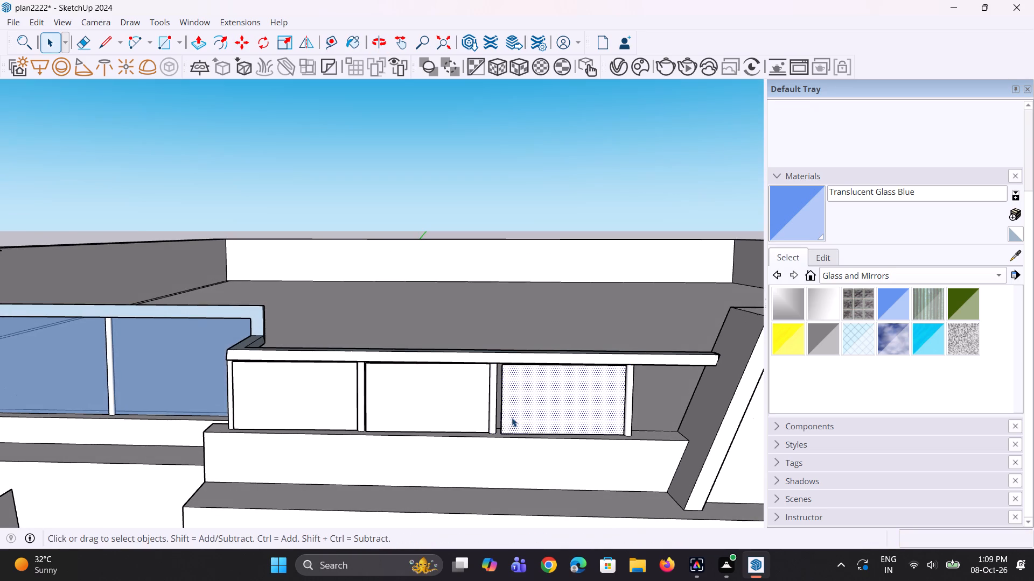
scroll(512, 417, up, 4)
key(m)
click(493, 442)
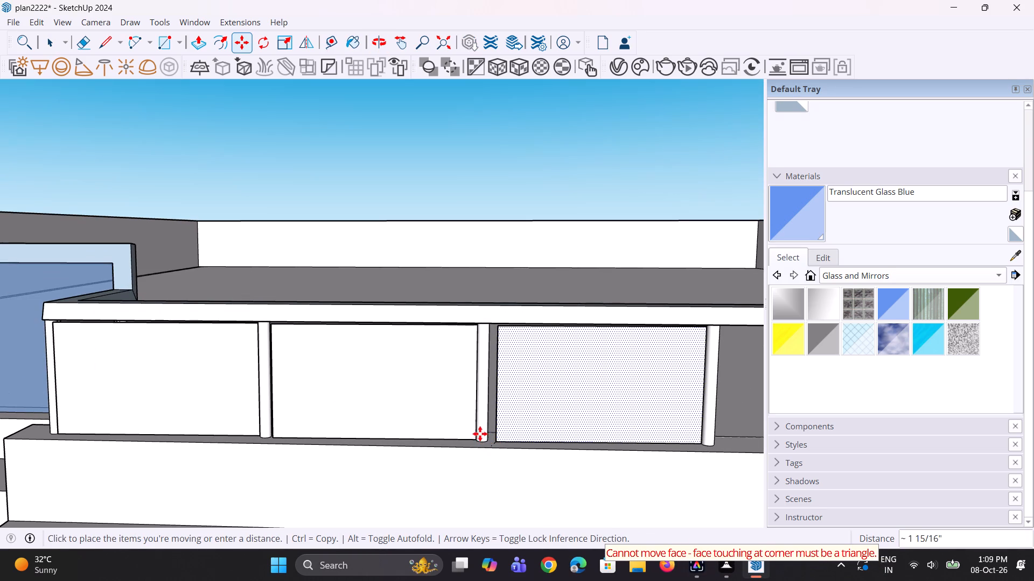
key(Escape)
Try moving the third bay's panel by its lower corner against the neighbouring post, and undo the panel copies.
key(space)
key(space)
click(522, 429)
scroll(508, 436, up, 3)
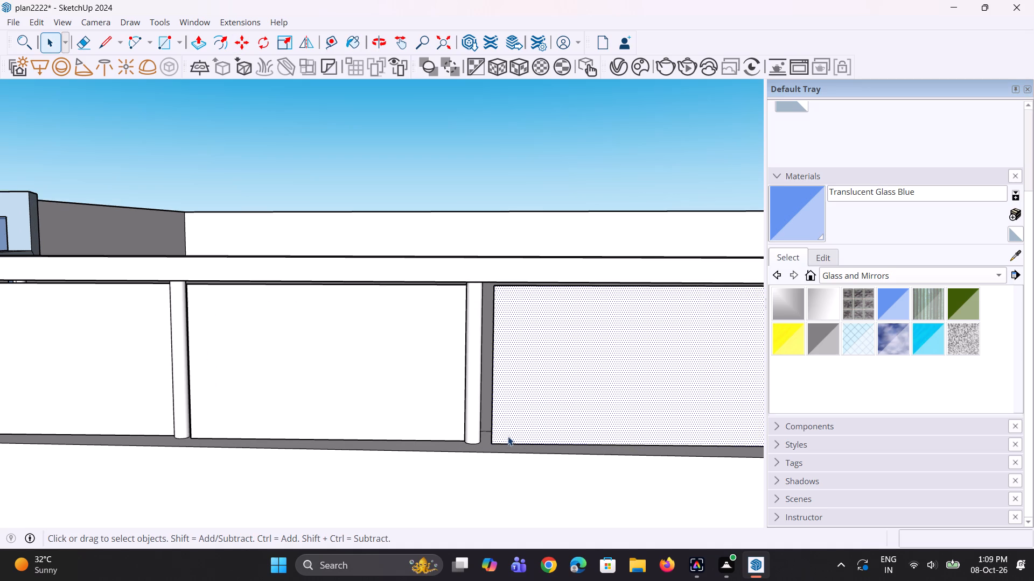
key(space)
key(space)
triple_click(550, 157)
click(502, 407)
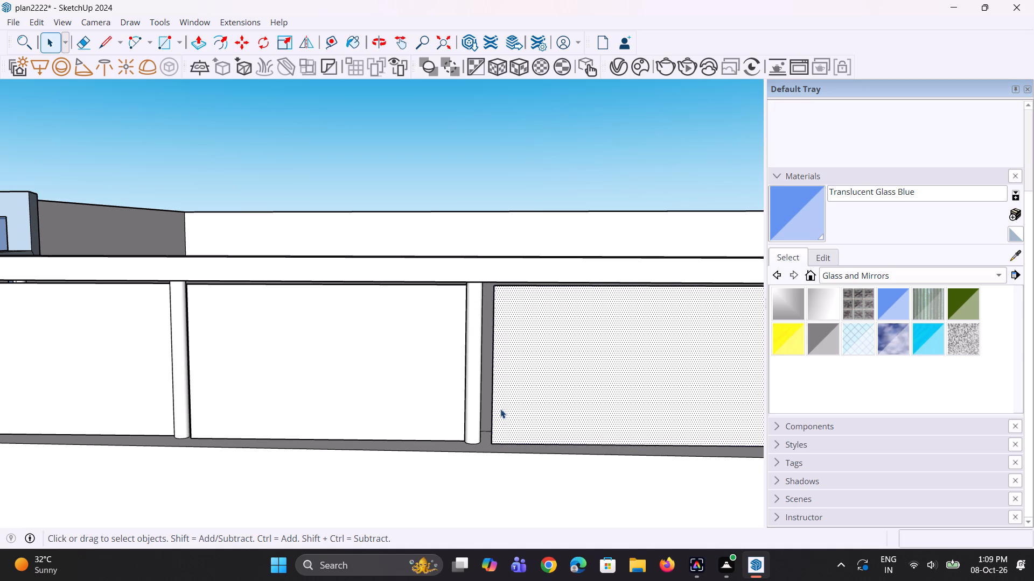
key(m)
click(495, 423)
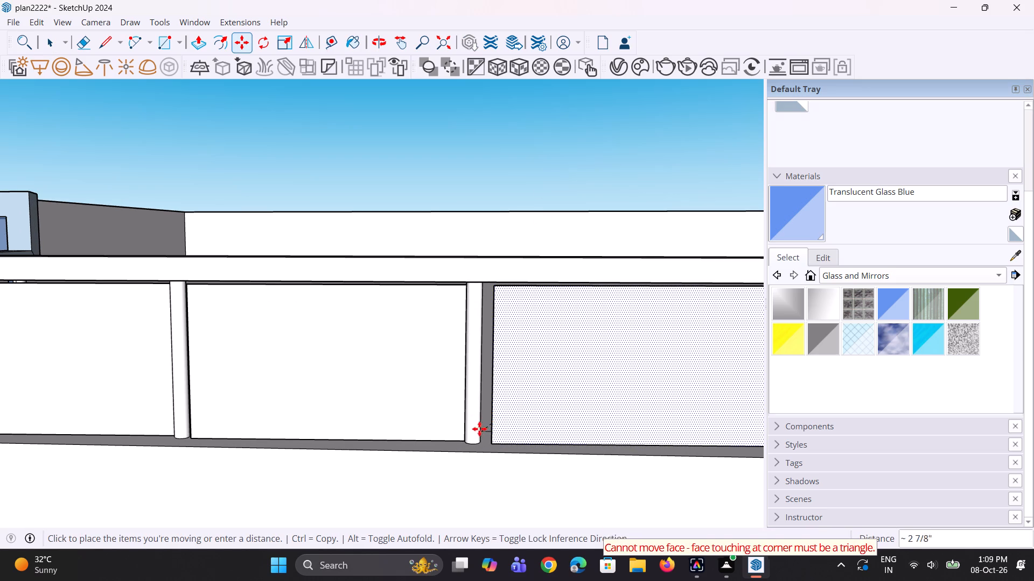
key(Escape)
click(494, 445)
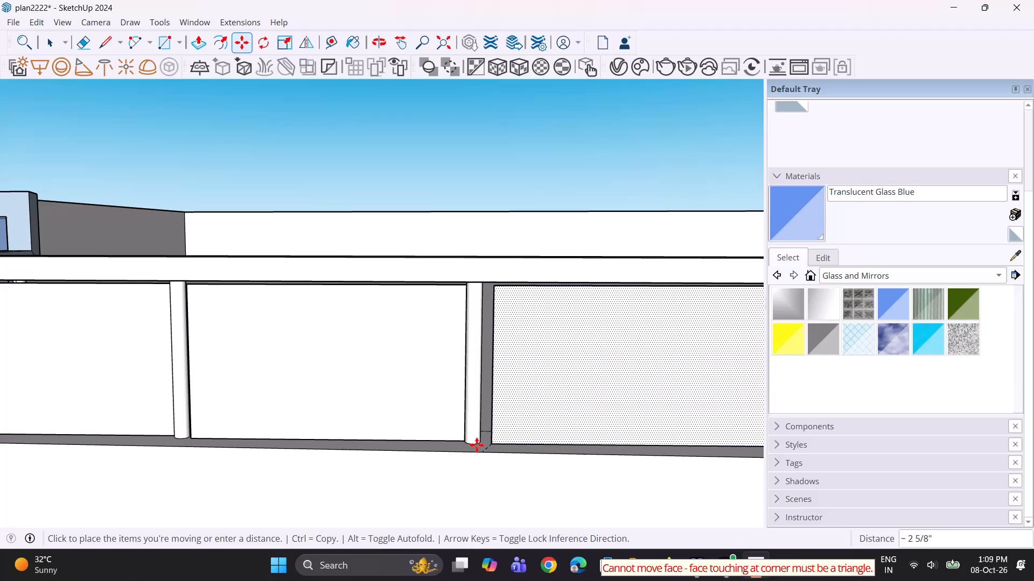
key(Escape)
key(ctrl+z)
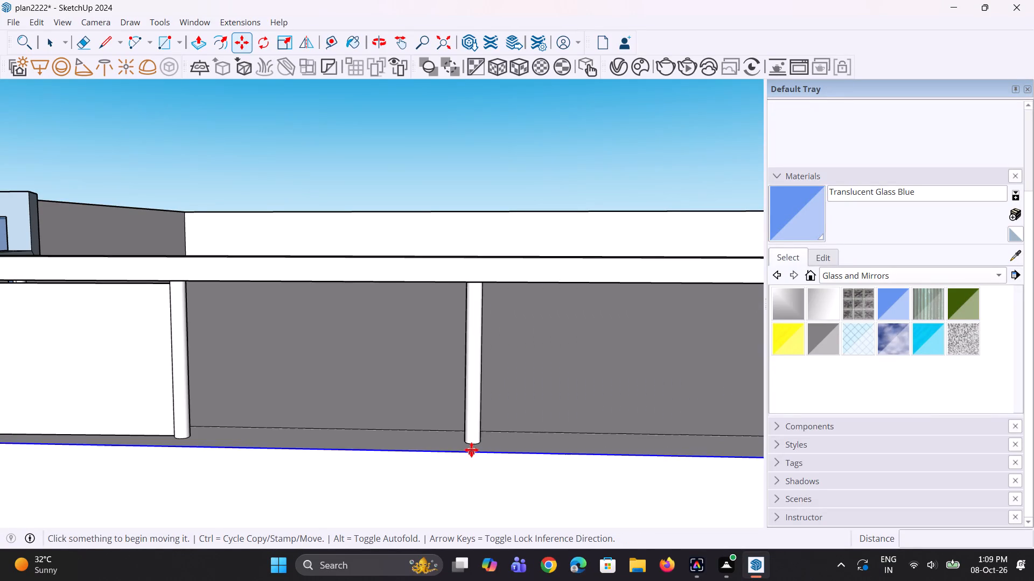
Copy the first bay's panel about 2' 3 1/8" along the rail into the second bay.
scroll(471, 450, down, 5)
key(space)
key(space)
key(space)
scroll(464, 451, down, 3)
click(250, 424)
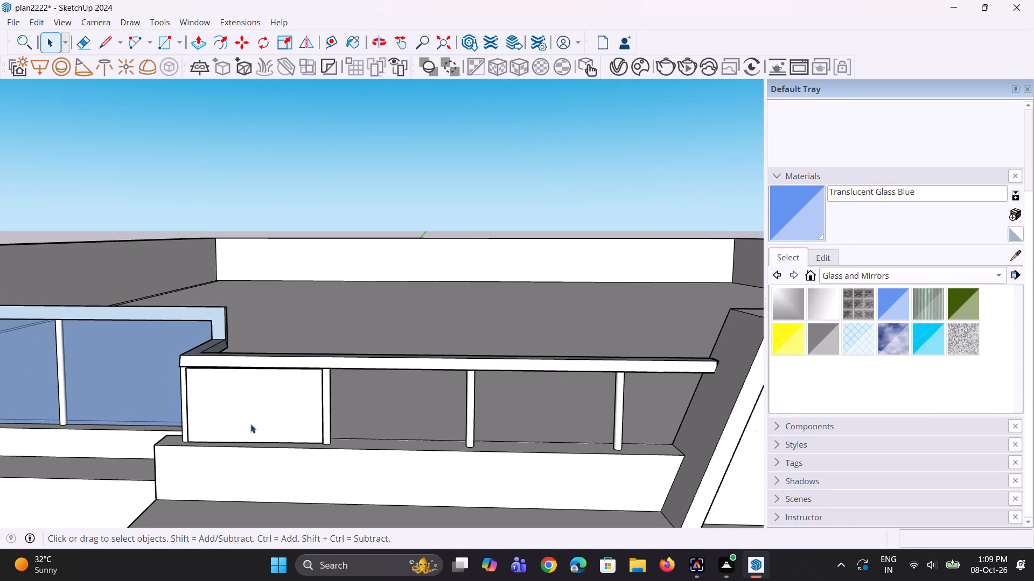
scroll(257, 431, up, 1)
key(m)
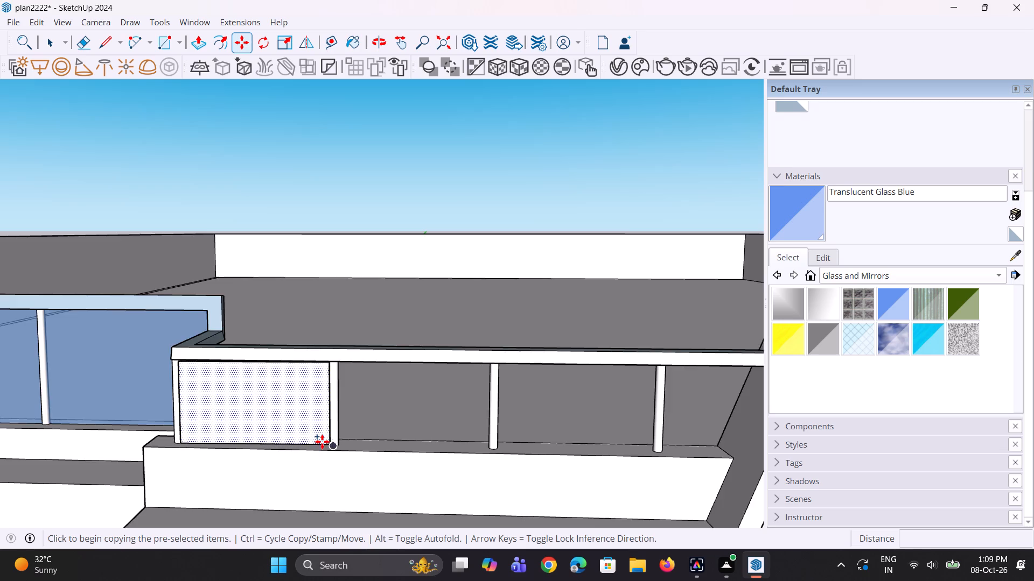
scroll(323, 443, up, 5)
click(326, 447)
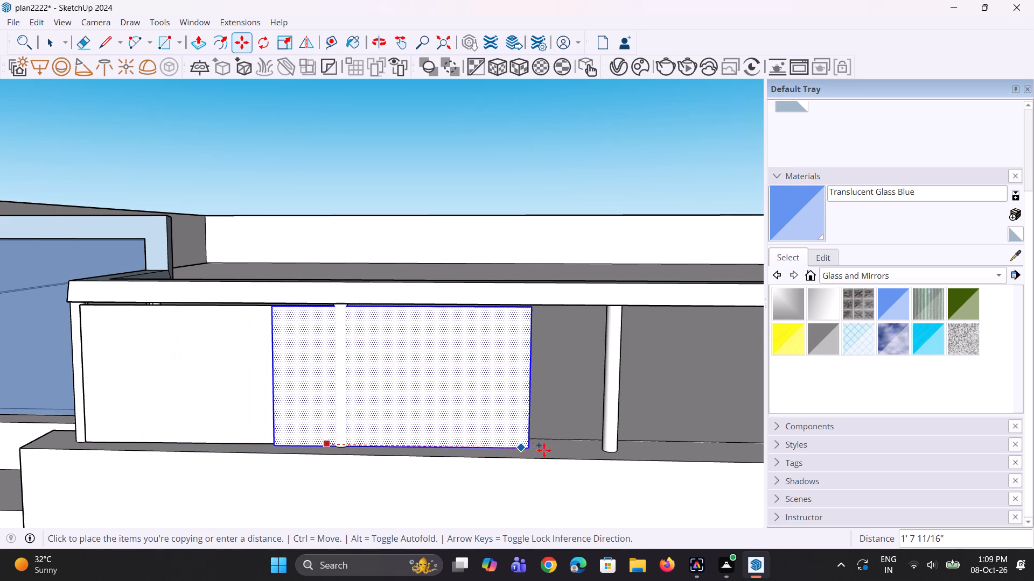
click(597, 447)
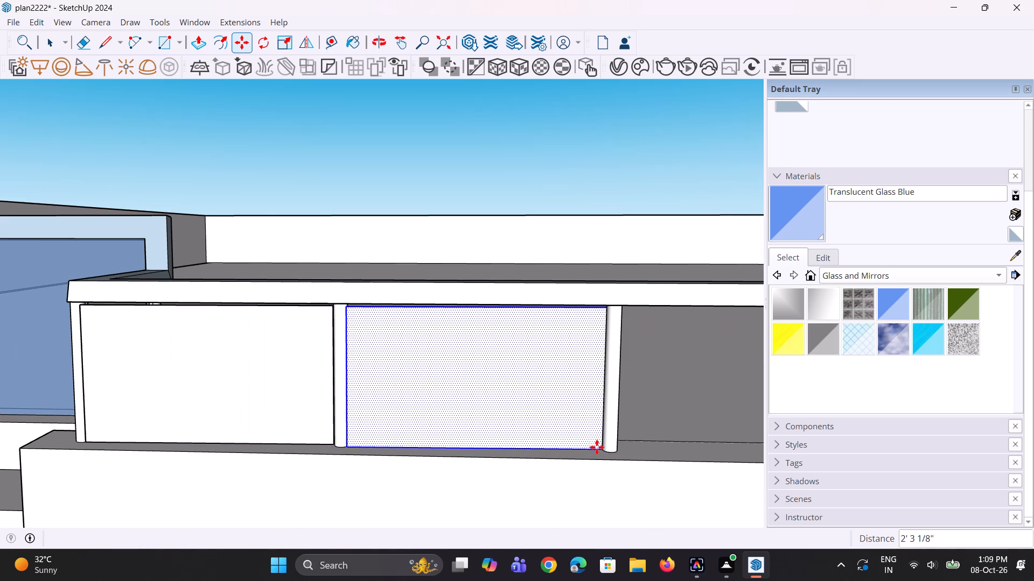
Copy the second bay's panel by its lower corner about 2' 2 15/16" along the rail into the third bay.
key(m)
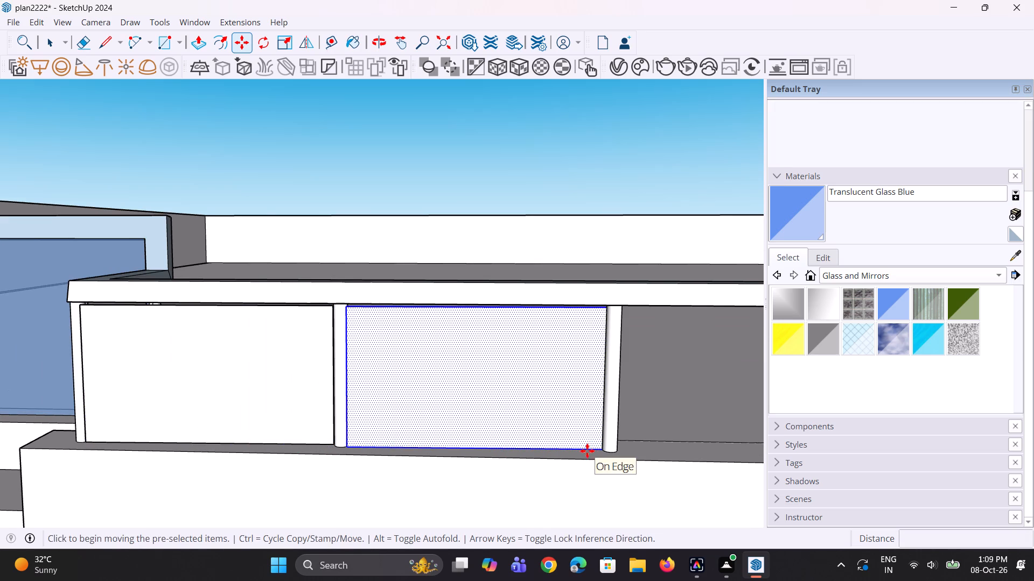
ctrl+scroll(574, 455, up, 1)
scroll(529, 466, down, 9)
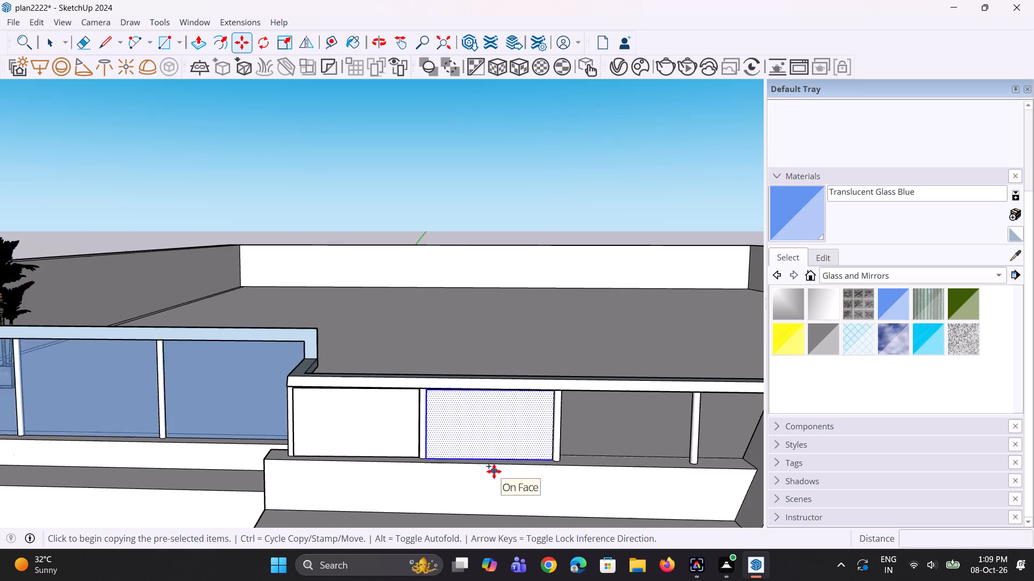
scroll(494, 471, down, 2)
scroll(520, 460, up, 4)
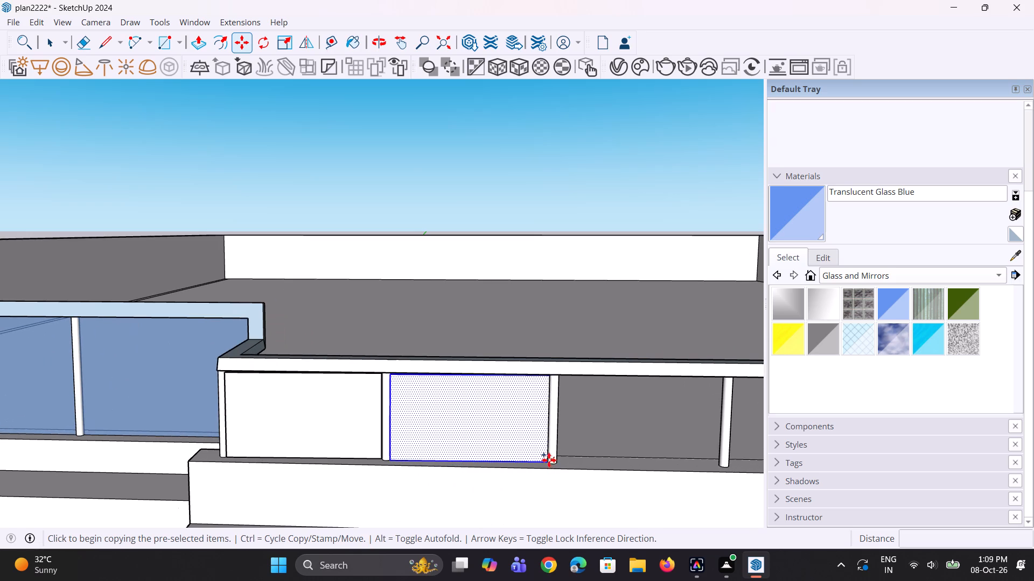
click(545, 458)
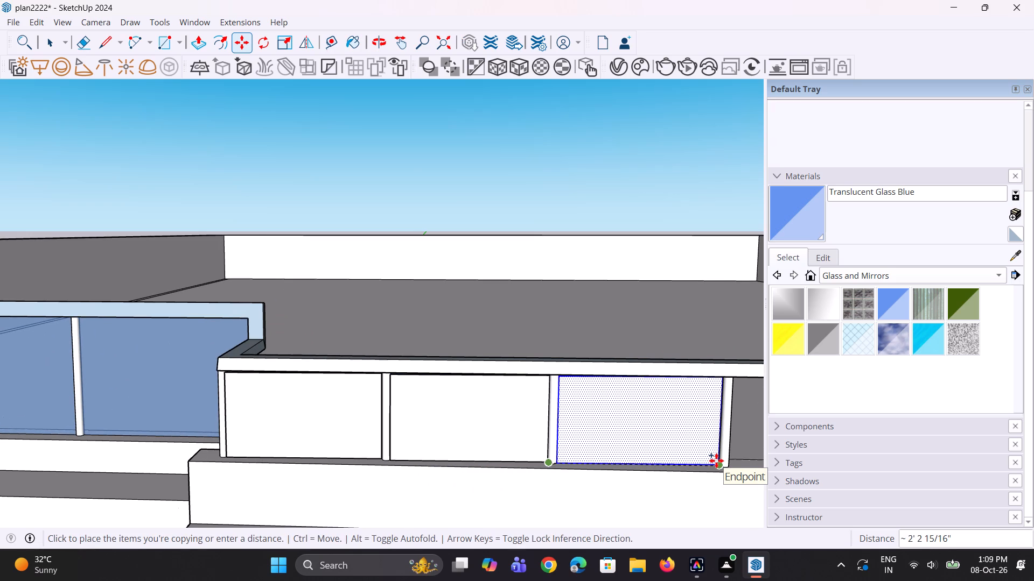
click(716, 460)
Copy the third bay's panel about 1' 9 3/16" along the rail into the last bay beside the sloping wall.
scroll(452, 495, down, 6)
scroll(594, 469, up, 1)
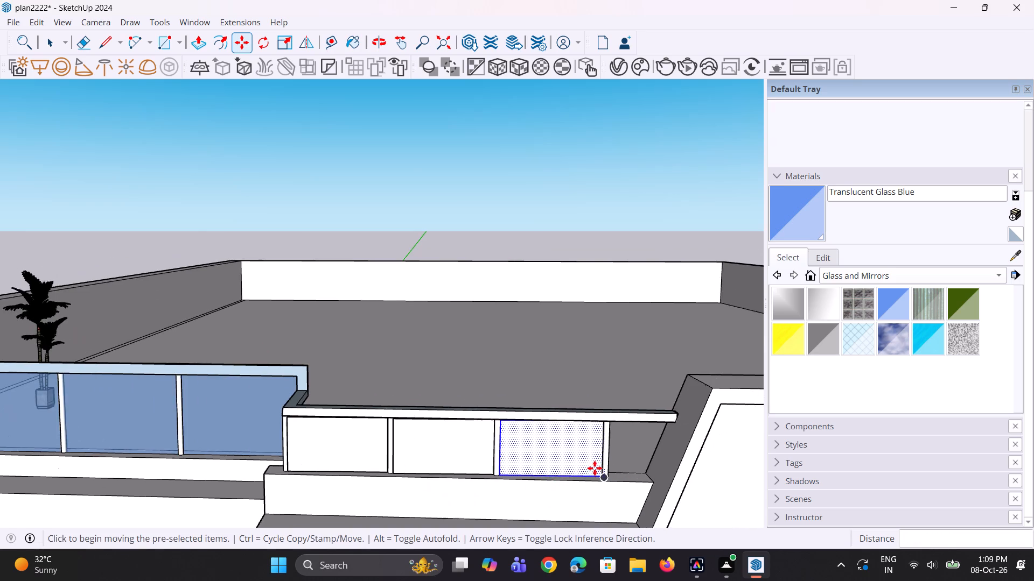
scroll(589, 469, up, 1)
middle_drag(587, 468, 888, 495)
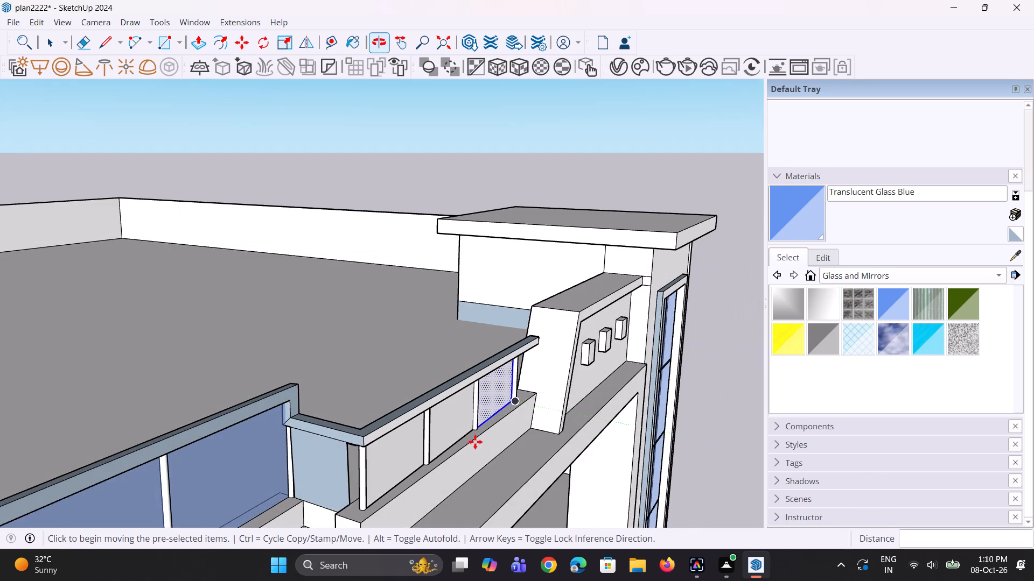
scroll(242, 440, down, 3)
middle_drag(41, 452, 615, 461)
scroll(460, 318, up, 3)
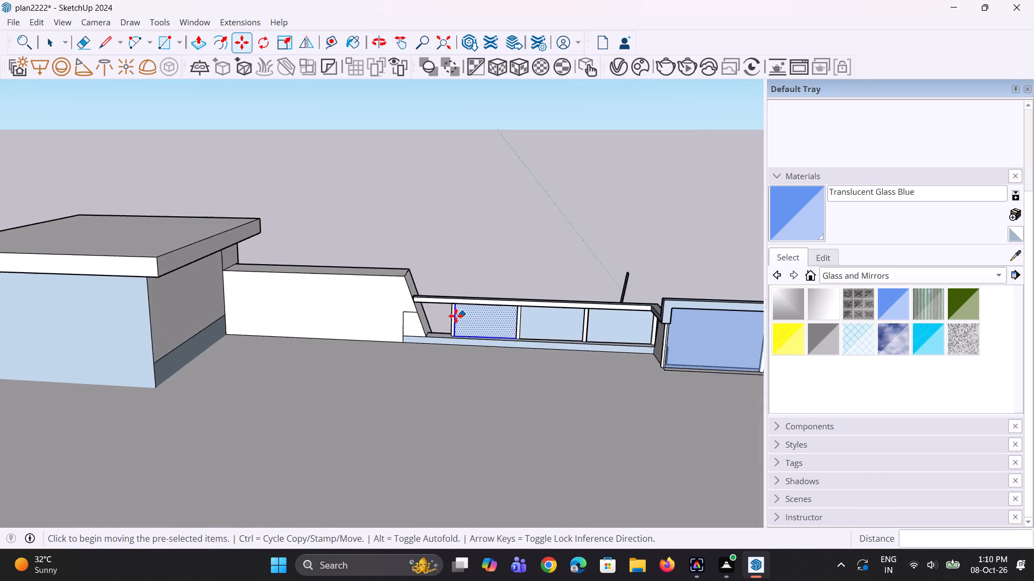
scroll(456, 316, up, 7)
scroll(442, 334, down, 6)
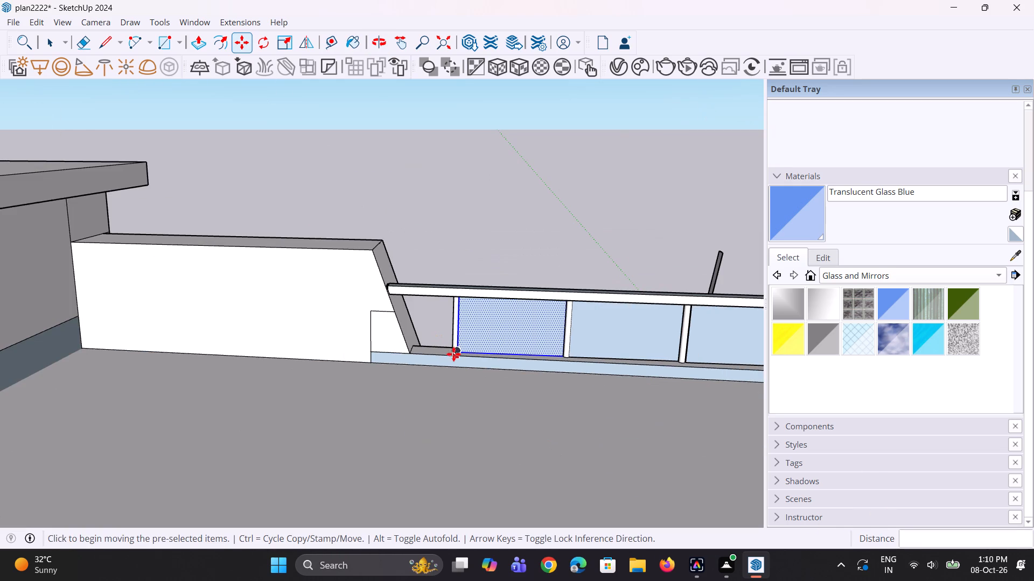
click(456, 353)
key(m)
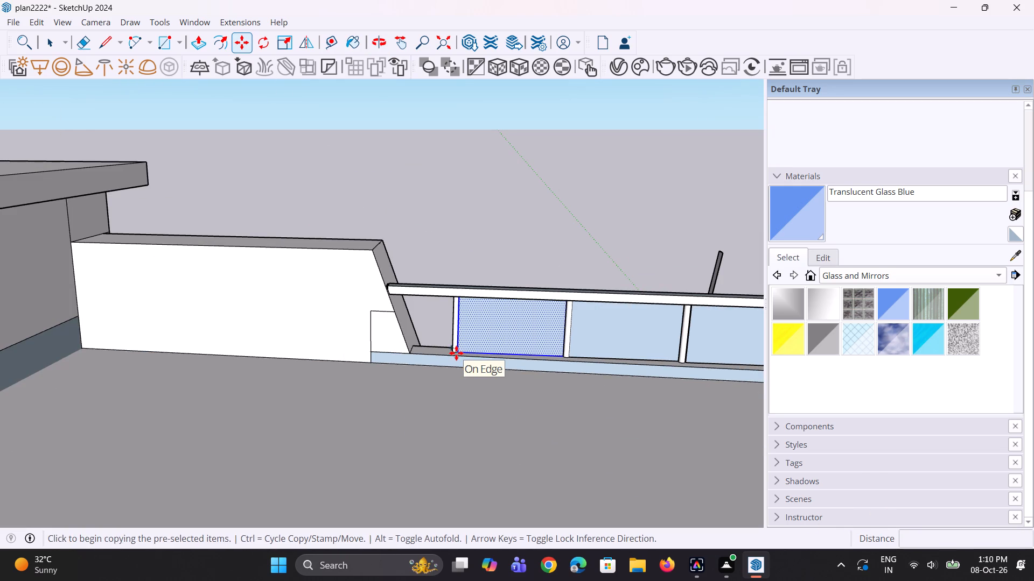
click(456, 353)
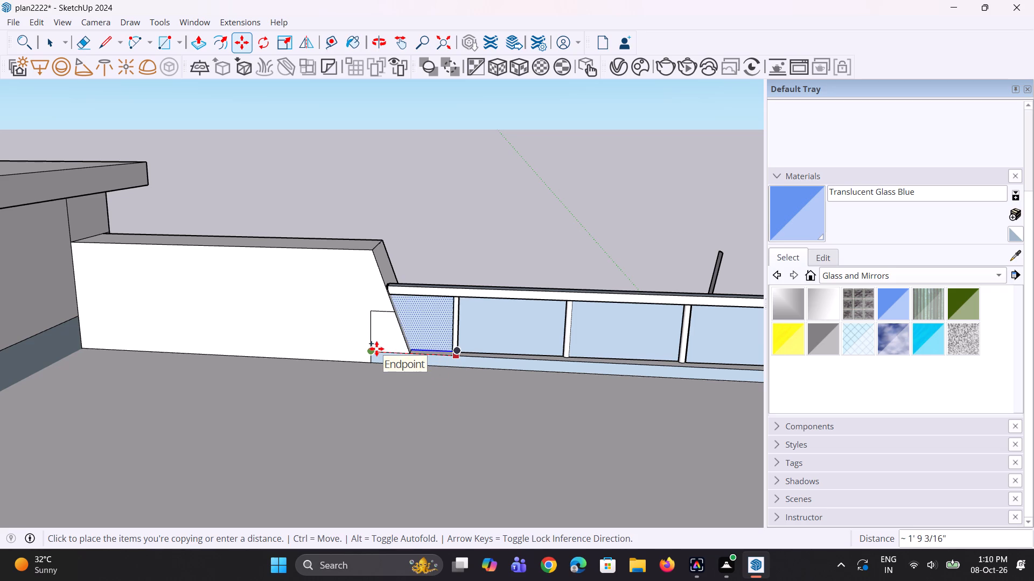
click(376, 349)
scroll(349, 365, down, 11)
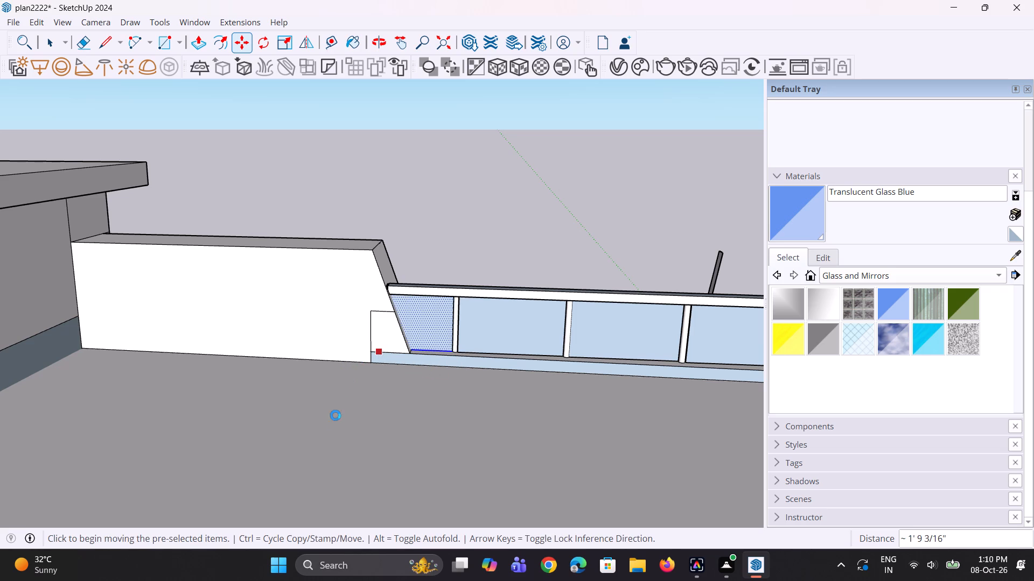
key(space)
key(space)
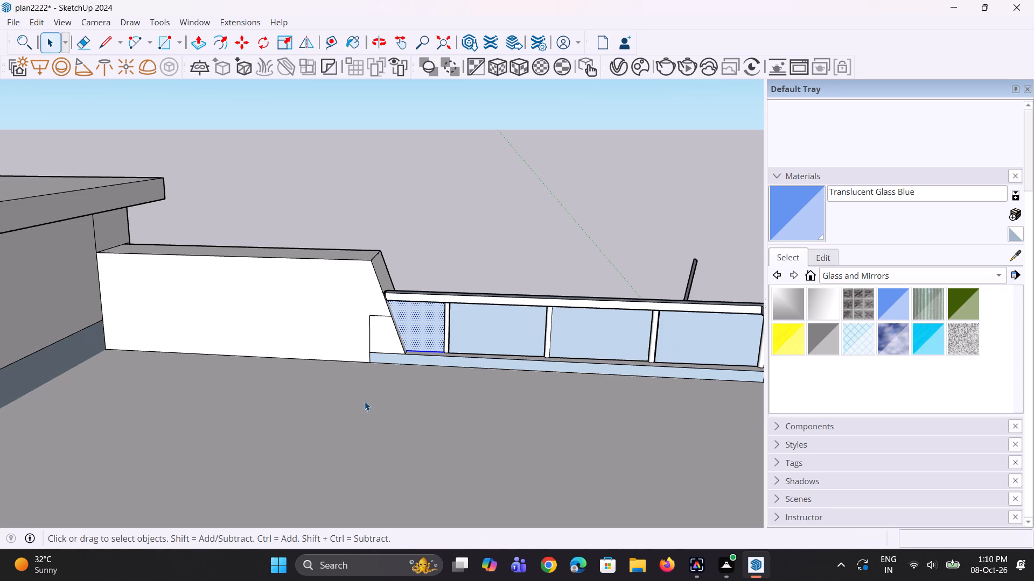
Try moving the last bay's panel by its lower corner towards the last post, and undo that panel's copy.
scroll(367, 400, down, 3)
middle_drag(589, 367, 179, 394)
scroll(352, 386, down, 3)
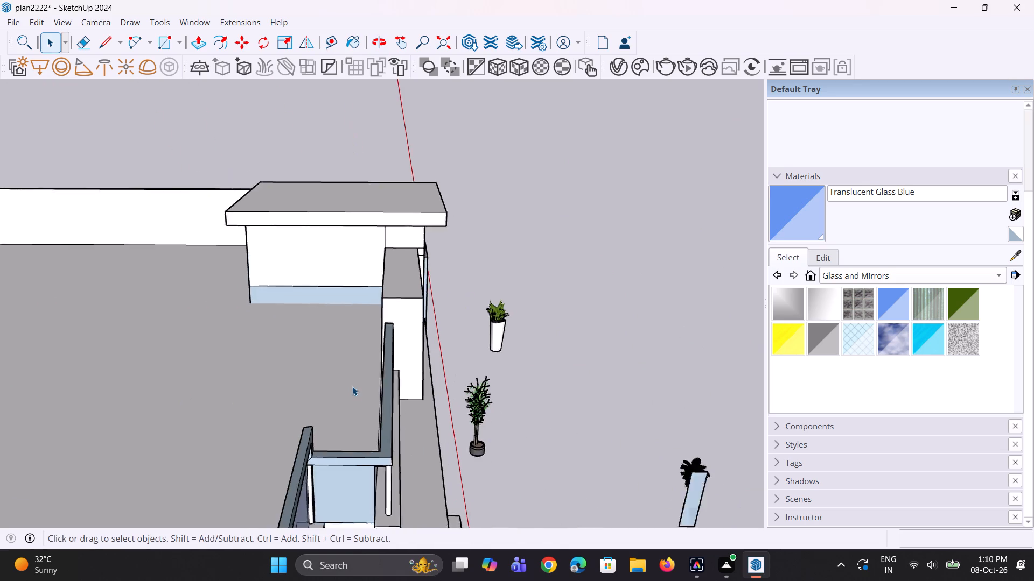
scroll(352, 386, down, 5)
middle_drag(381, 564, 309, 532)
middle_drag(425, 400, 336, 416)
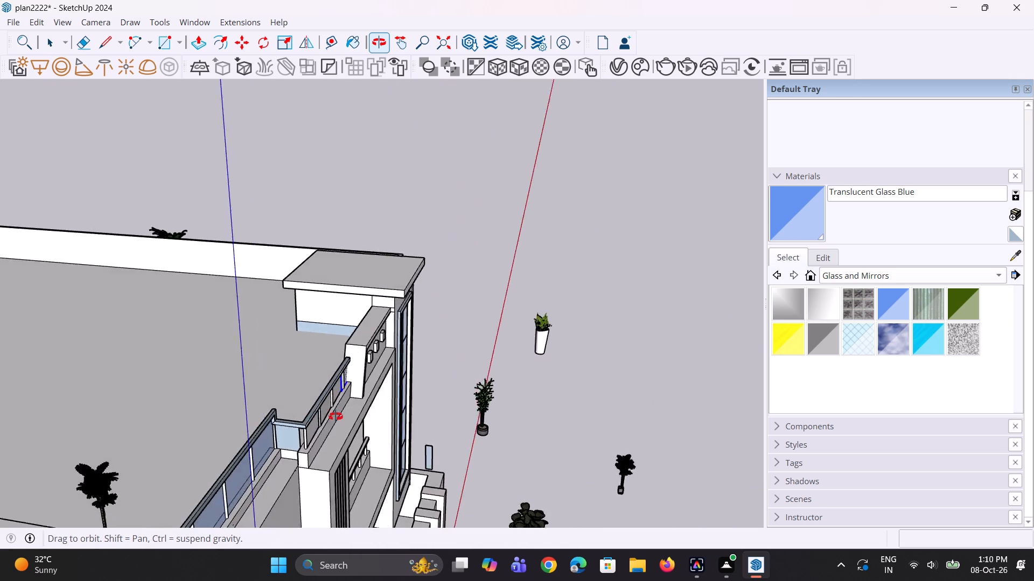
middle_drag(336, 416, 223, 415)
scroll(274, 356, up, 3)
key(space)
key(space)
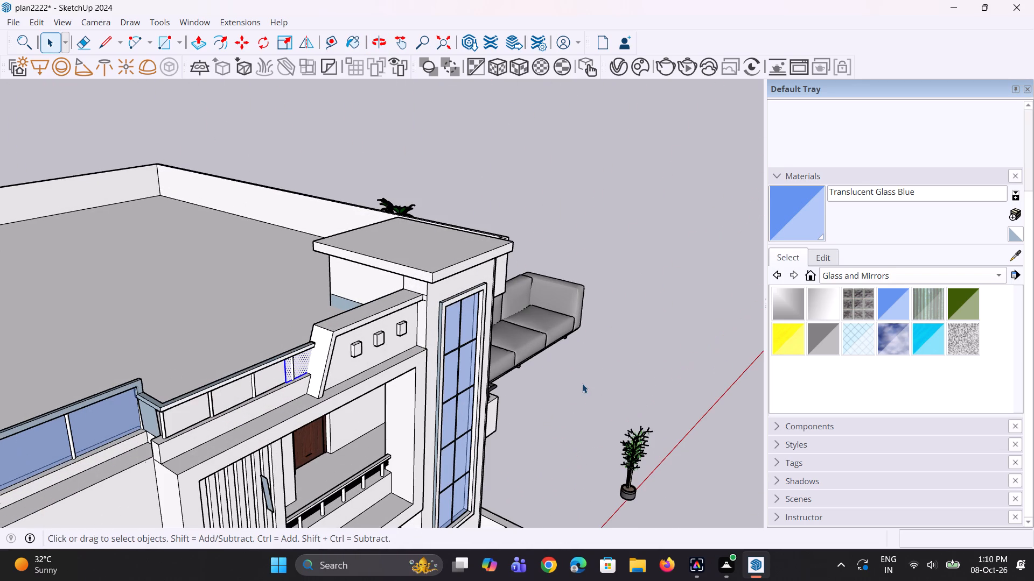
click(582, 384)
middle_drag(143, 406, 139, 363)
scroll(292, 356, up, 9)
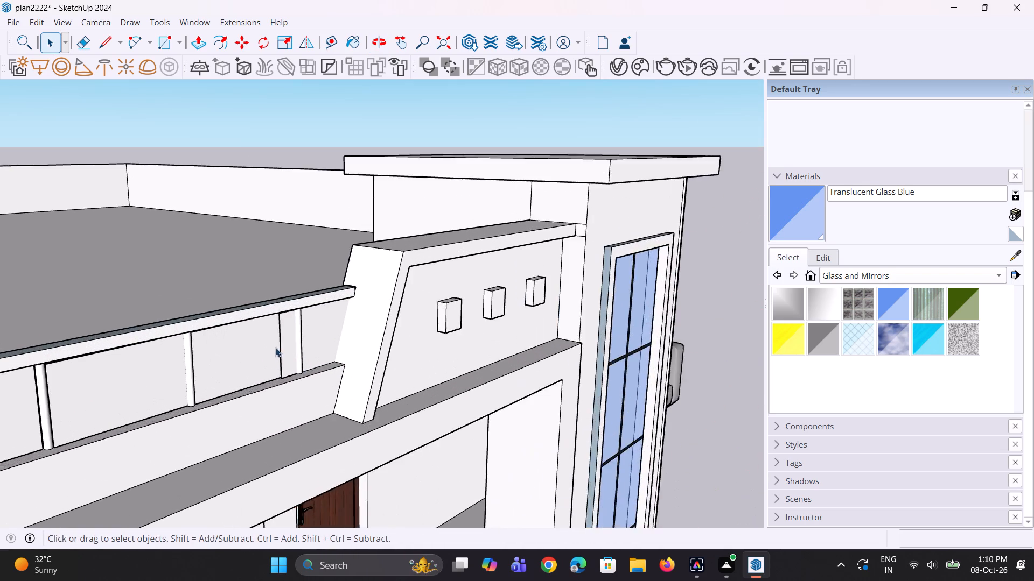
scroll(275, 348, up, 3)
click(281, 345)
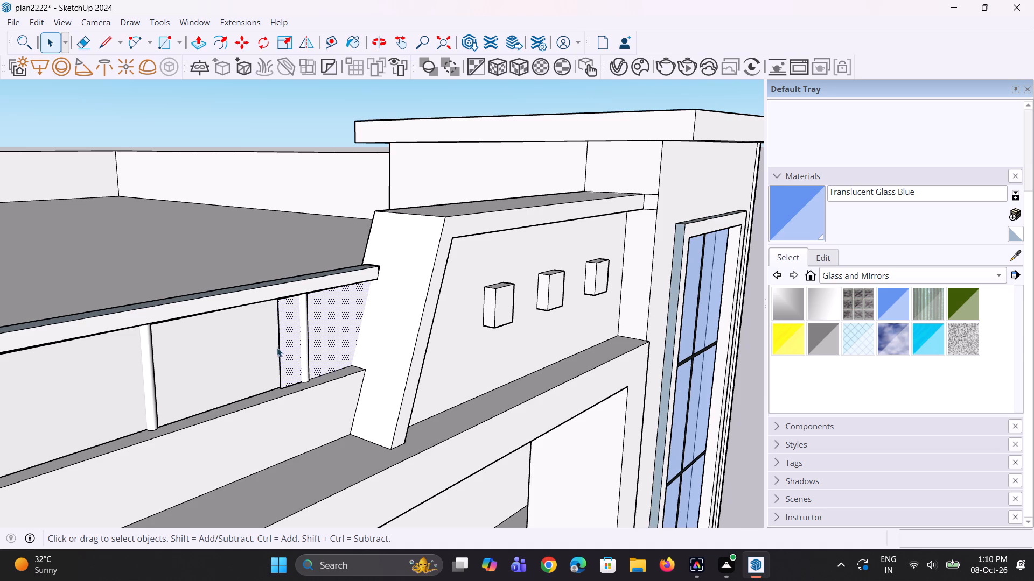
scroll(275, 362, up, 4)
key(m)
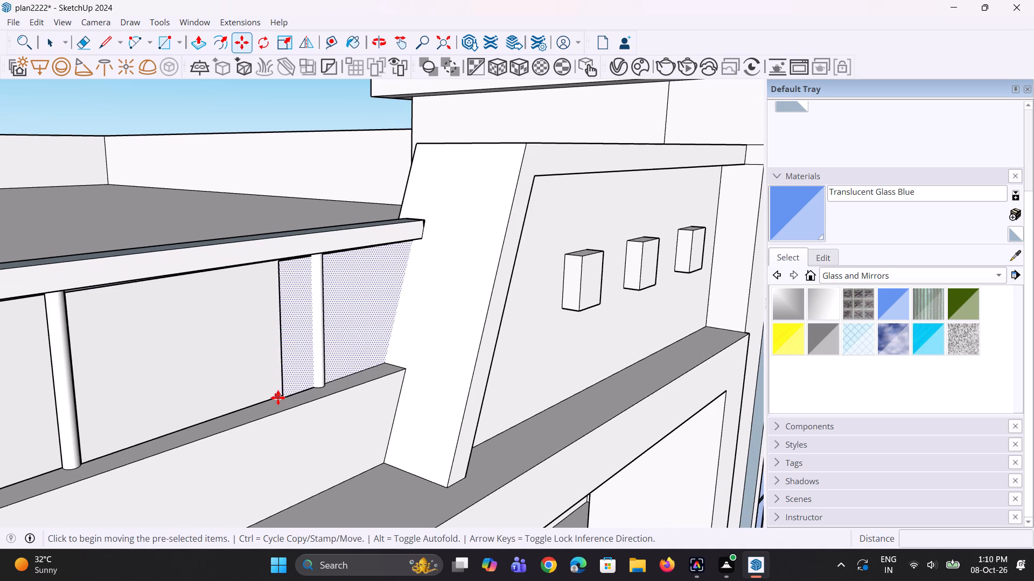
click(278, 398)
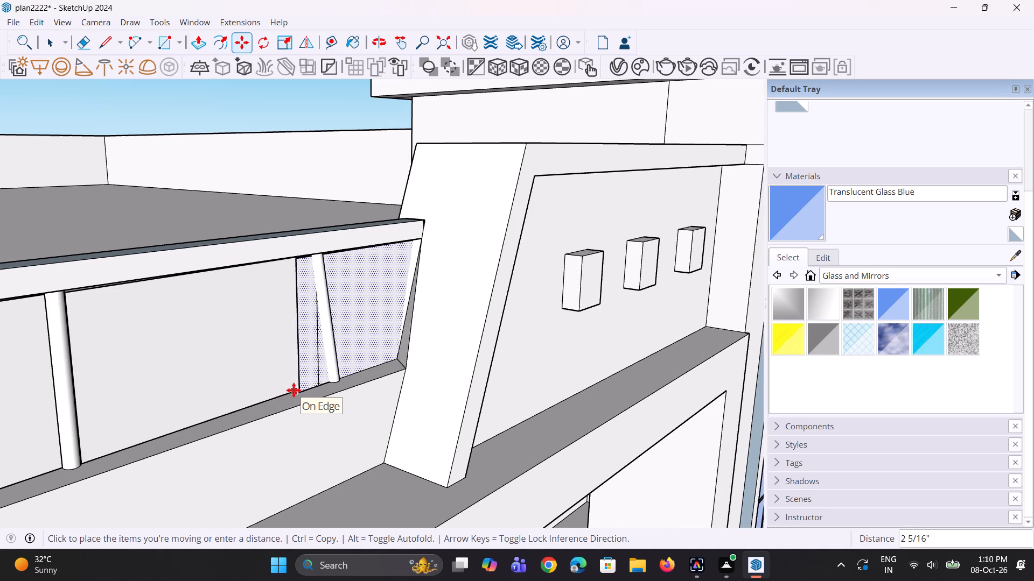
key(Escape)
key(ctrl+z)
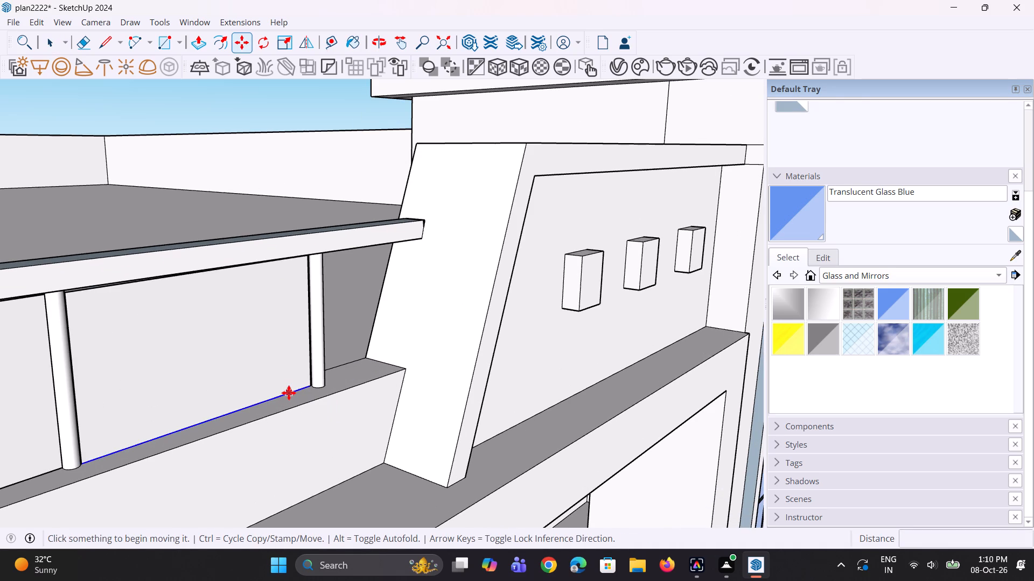
Copy the third bay's panel by its lower corner about 2' 2 1/16" along the rail into the last bay beside the sloping wall.
scroll(301, 389, down, 7)
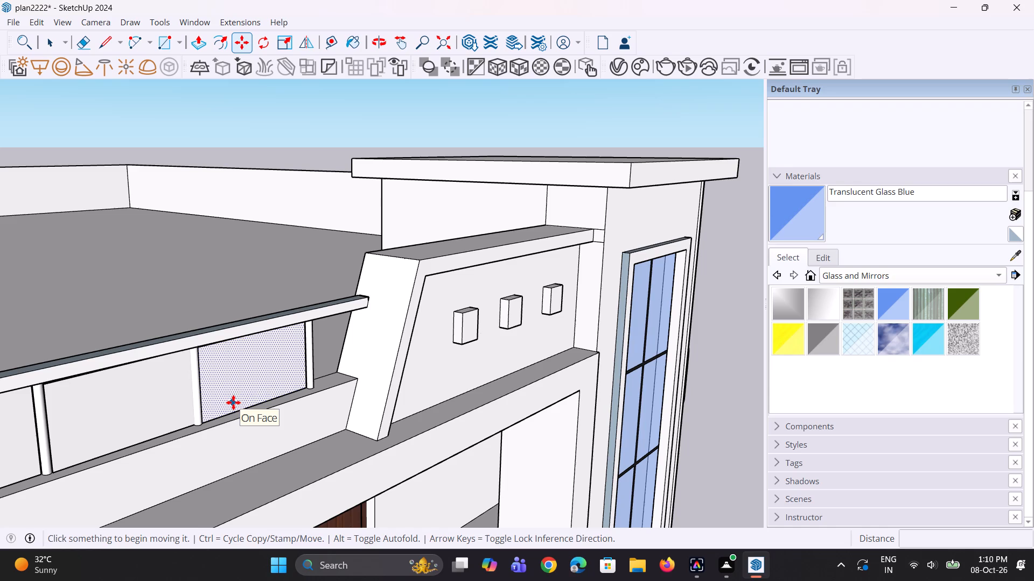
key(space)
click(233, 402)
key(m)
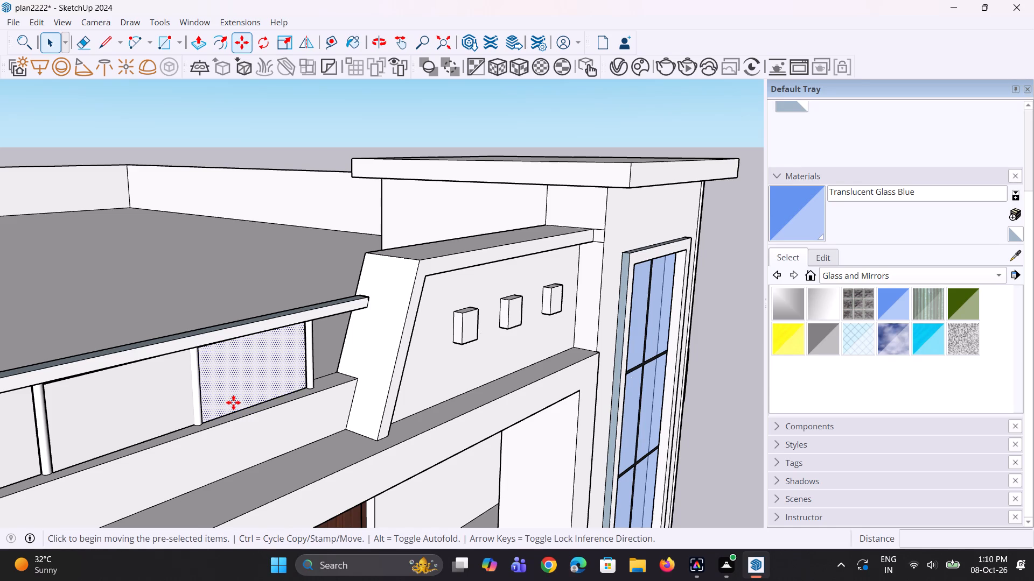
click(204, 422)
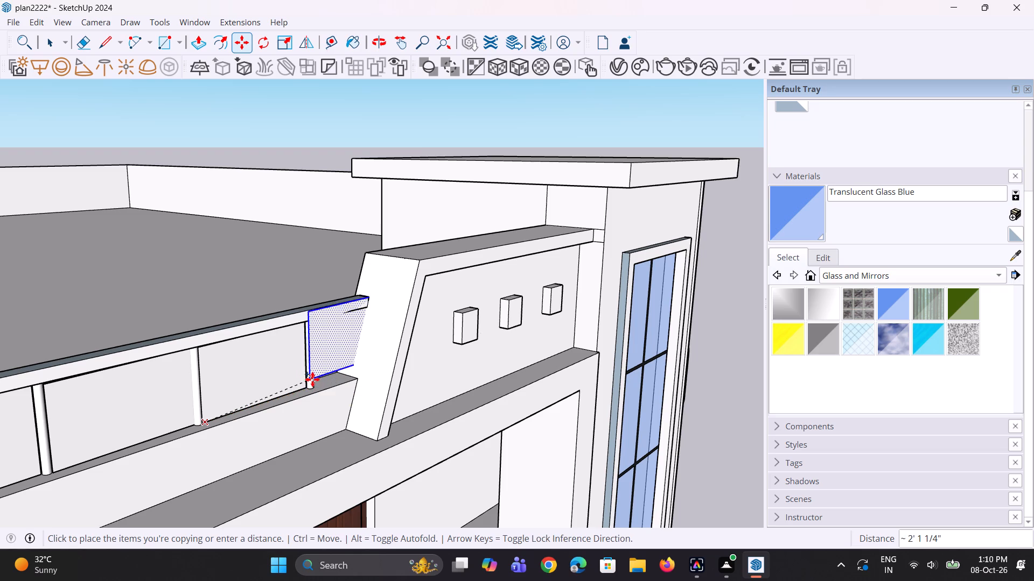
scroll(313, 385, up, 4)
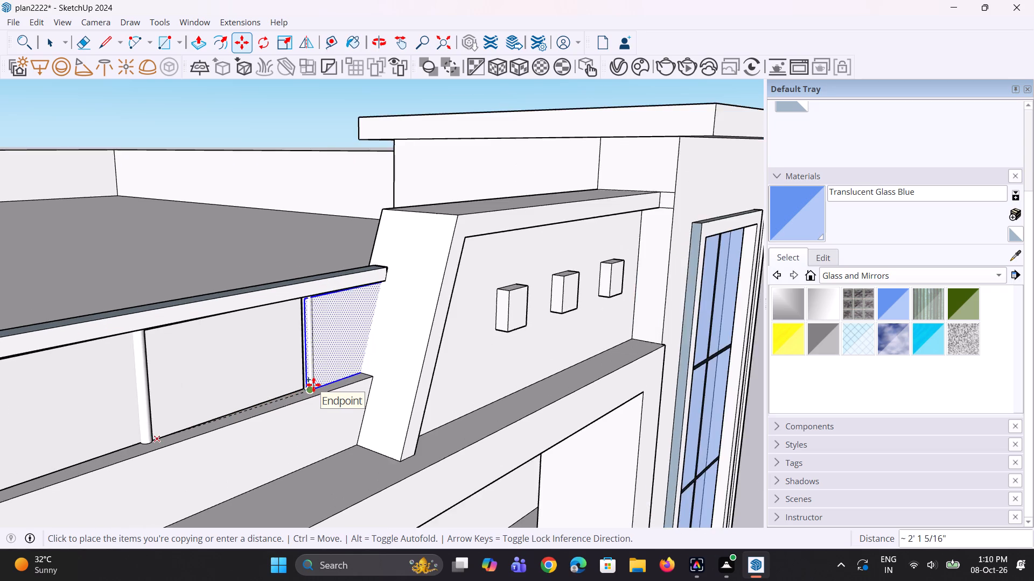
scroll(313, 385, up, 2)
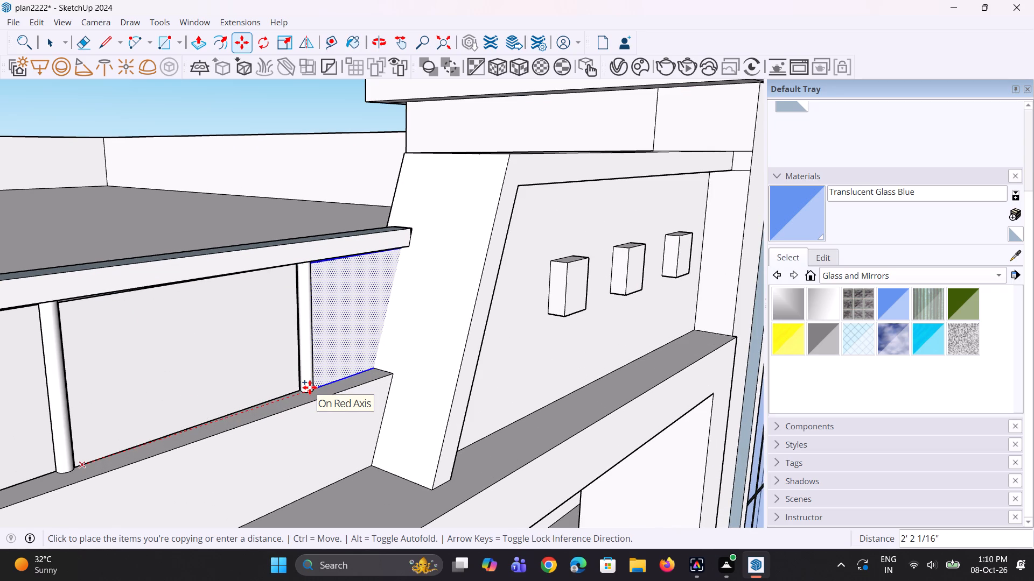
click(310, 387)
key(space)
key(space)
key(space)
scroll(380, 427, down, 2)
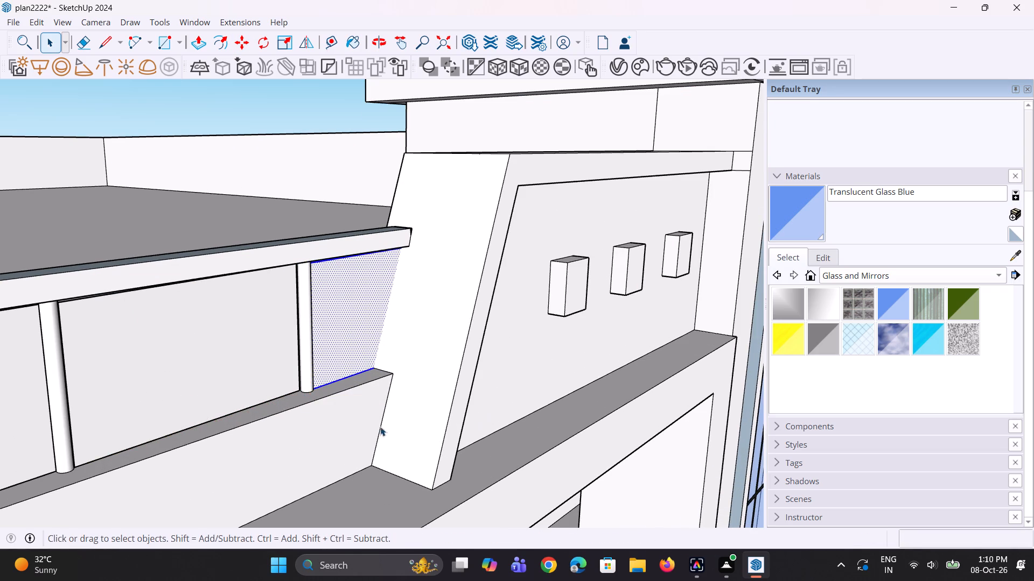
Paint the four panels between the roof railing's front posts beside the sloping wall with Translucent Glass Blue.
scroll(380, 427, down, 8)
click(741, 332)
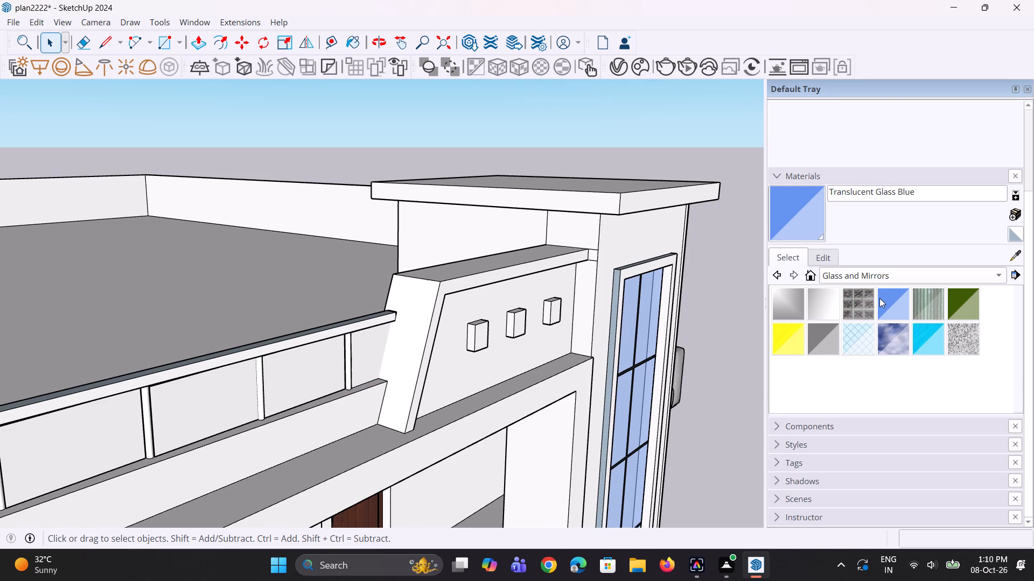
click(879, 298)
click(371, 365)
click(308, 386)
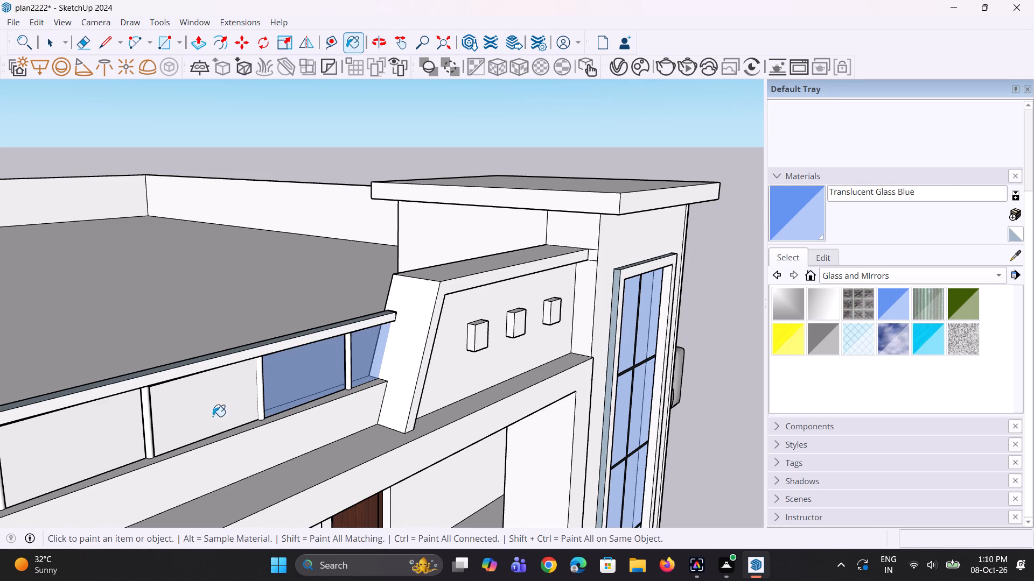
click(212, 416)
scroll(347, 399, down, 8)
scroll(179, 431, up, 2)
click(302, 410)
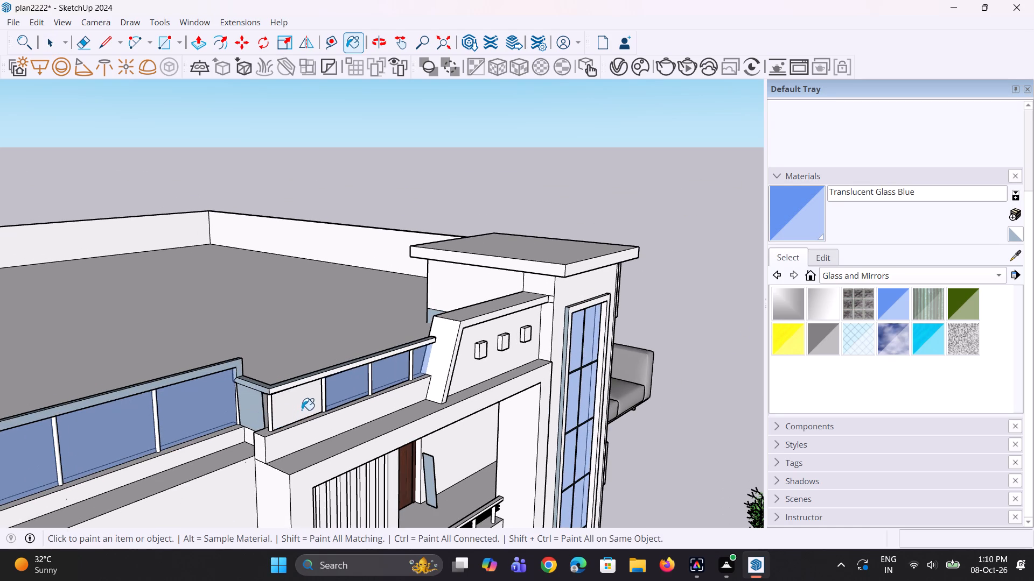
middle_click(415, 471)
middle_drag(394, 457, 477, 451)
key(space)
key(space)
Inspect the roof railing's glass panels and corner up close, and the whole front facade from farther away.
scroll(368, 422, up, 1)
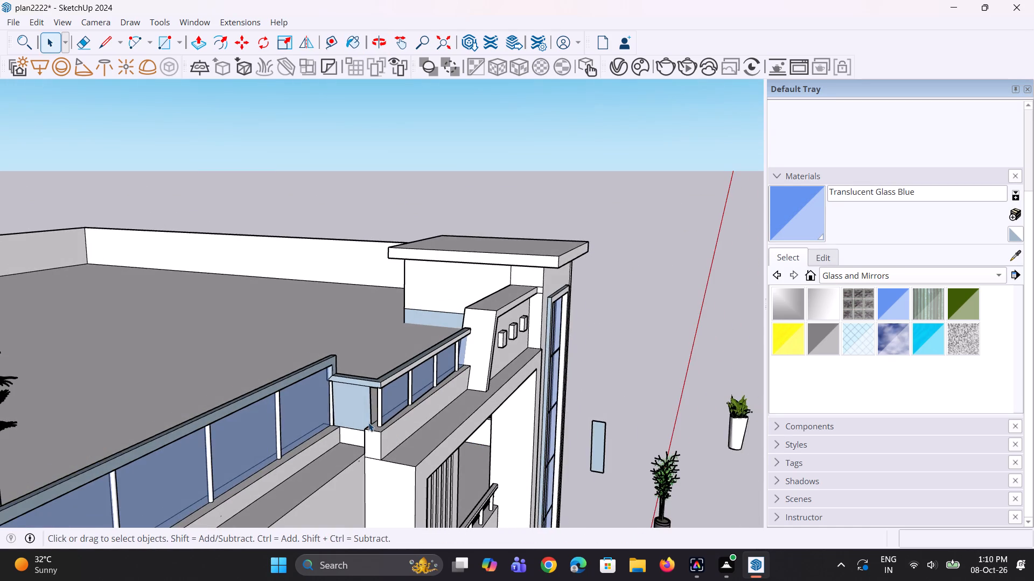
scroll(368, 422, up, 1)
middle_drag(375, 422, 299, 412)
scroll(292, 412, up, 1)
key(space)
key(space)
click(739, 399)
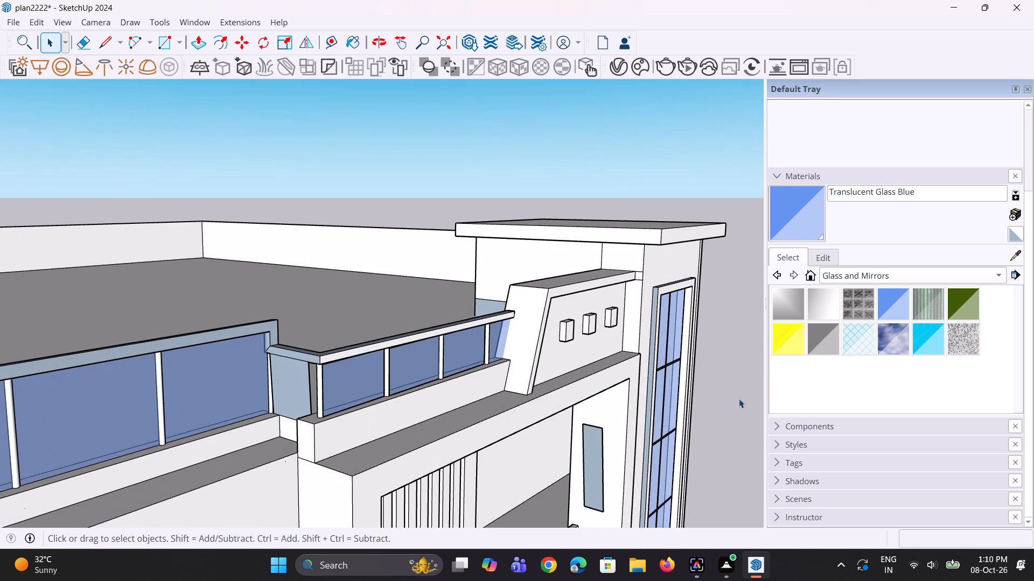
middle_drag(501, 419, 299, 415)
scroll(304, 413, down, 8)
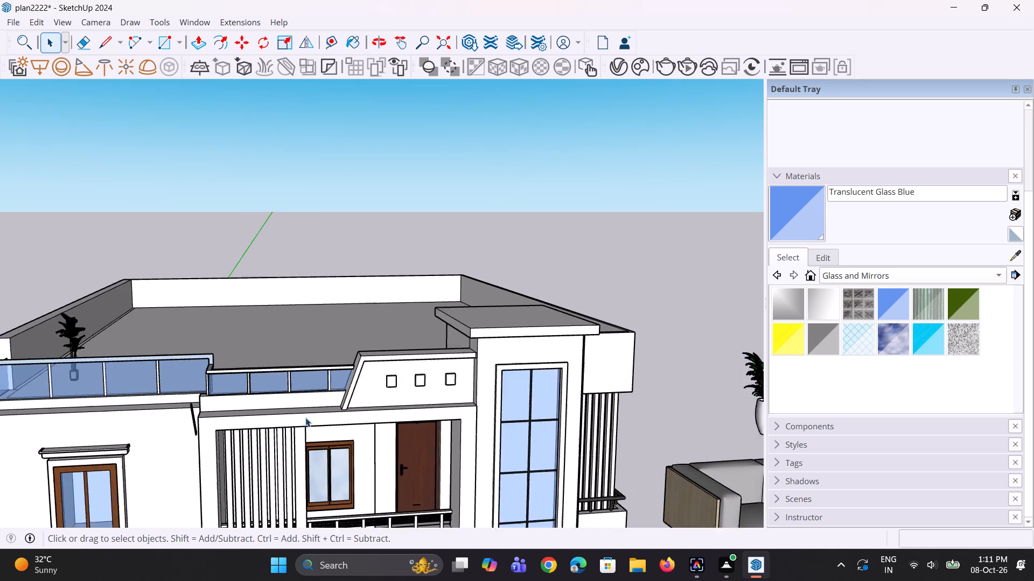
scroll(305, 417, down, 1)
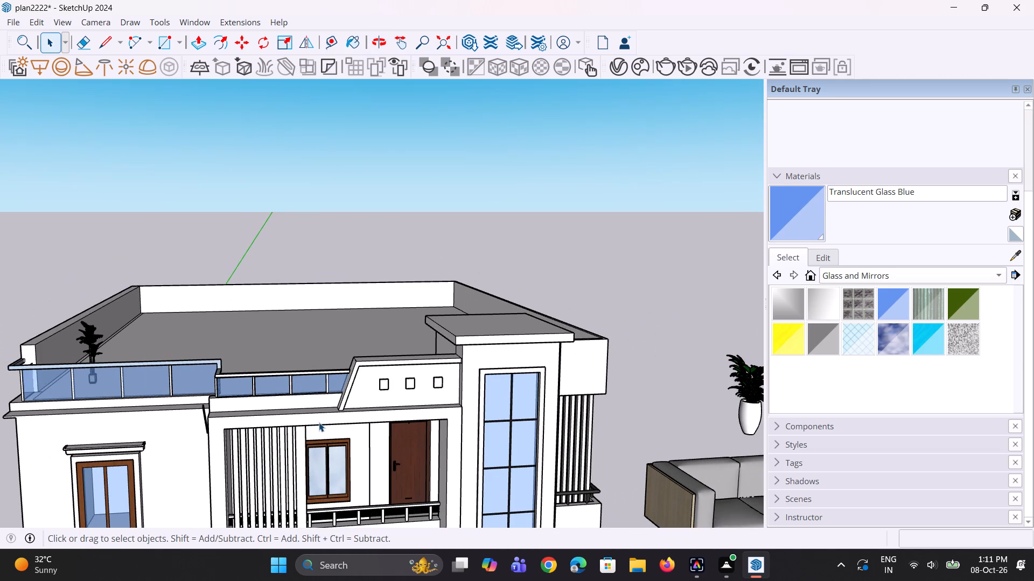